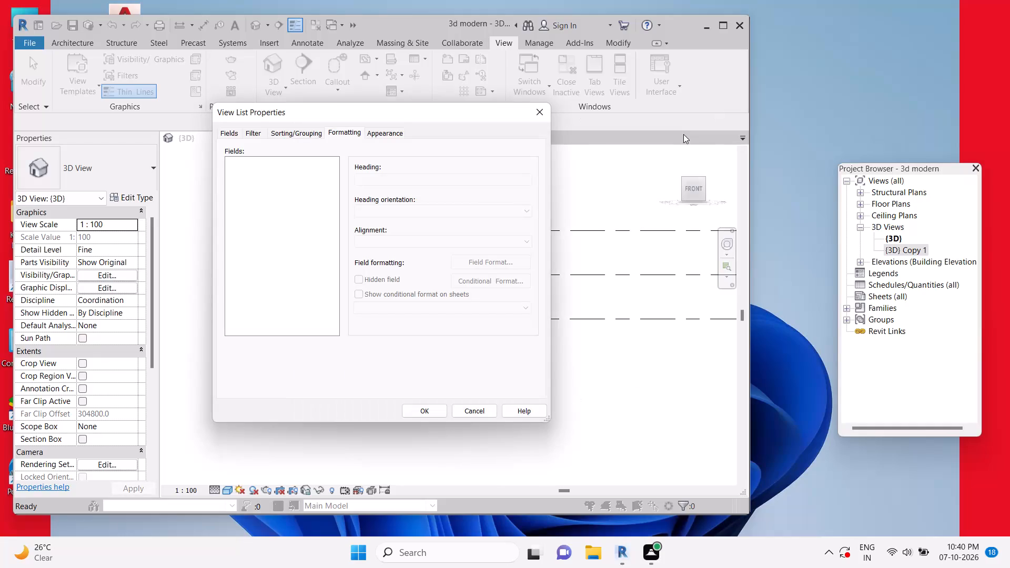
Close the View List Properties dialog without creating the list.
left_click(534, 110)
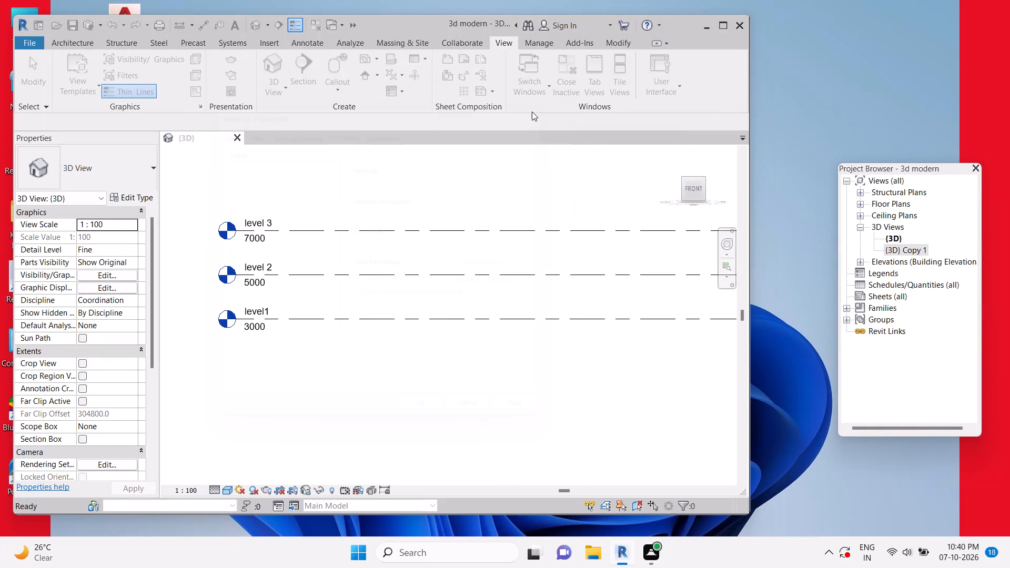
Open the level 2 floor plan from its level line in the 3D view.
left_click(686, 197)
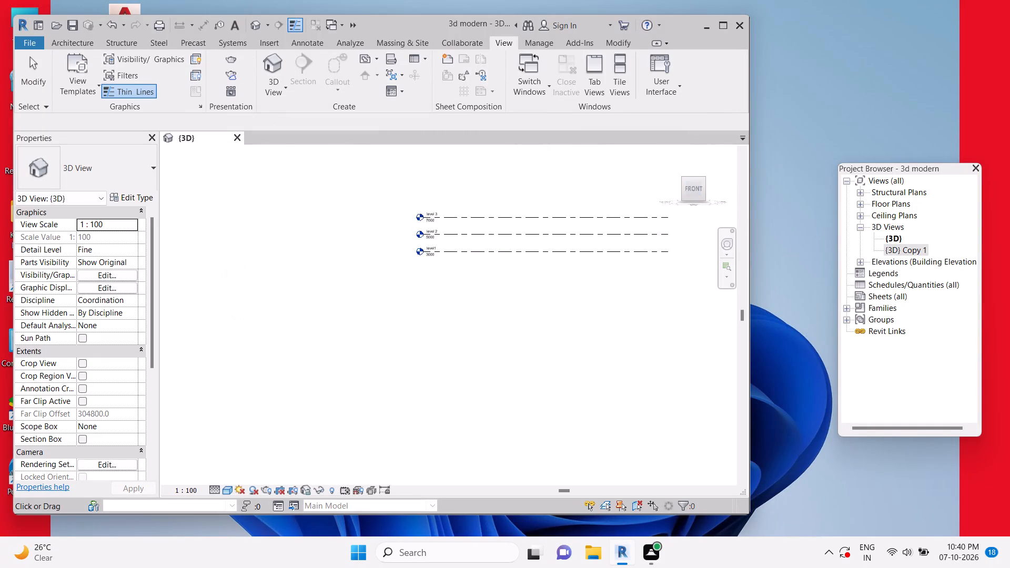
scroll(369, 336, "up", 4)
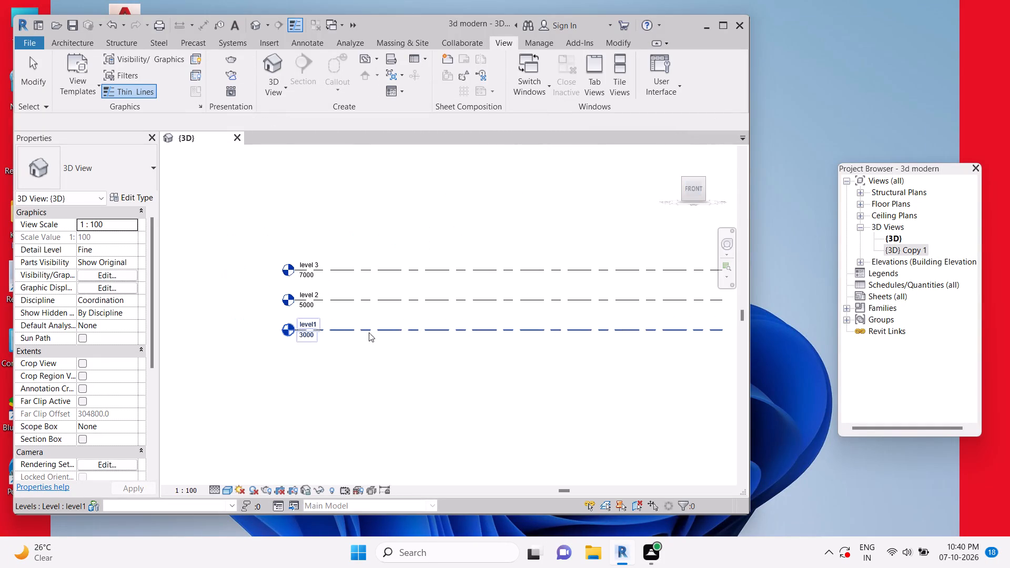
left_click(366, 305)
right_click(365, 305)
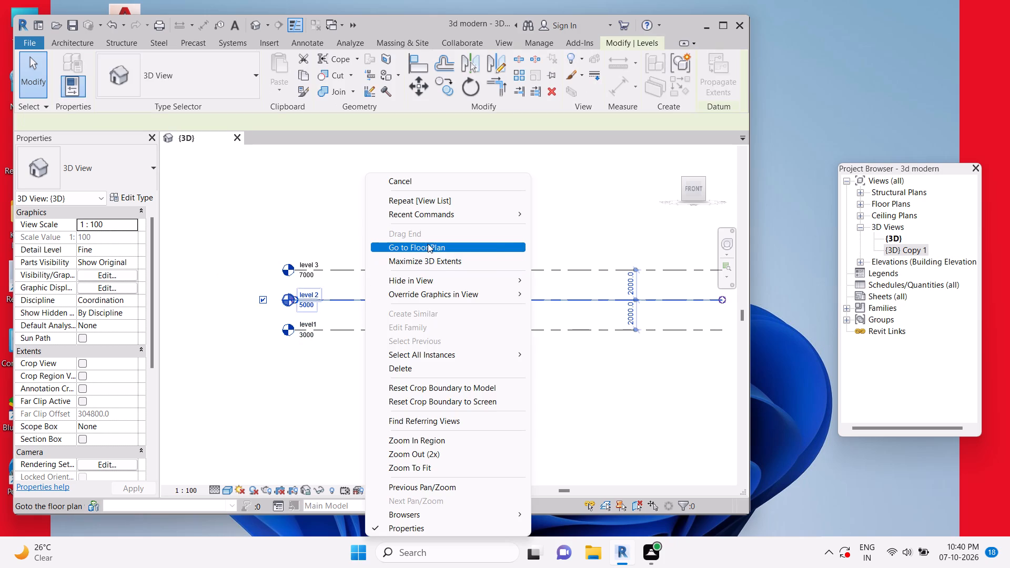
left_click(436, 245)
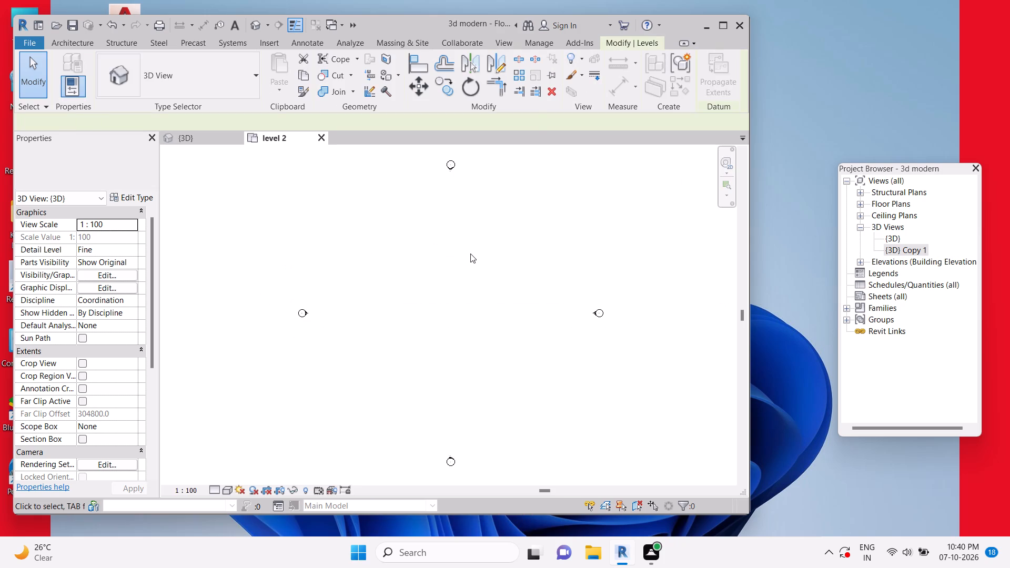
key("Escape")
key("Escape")
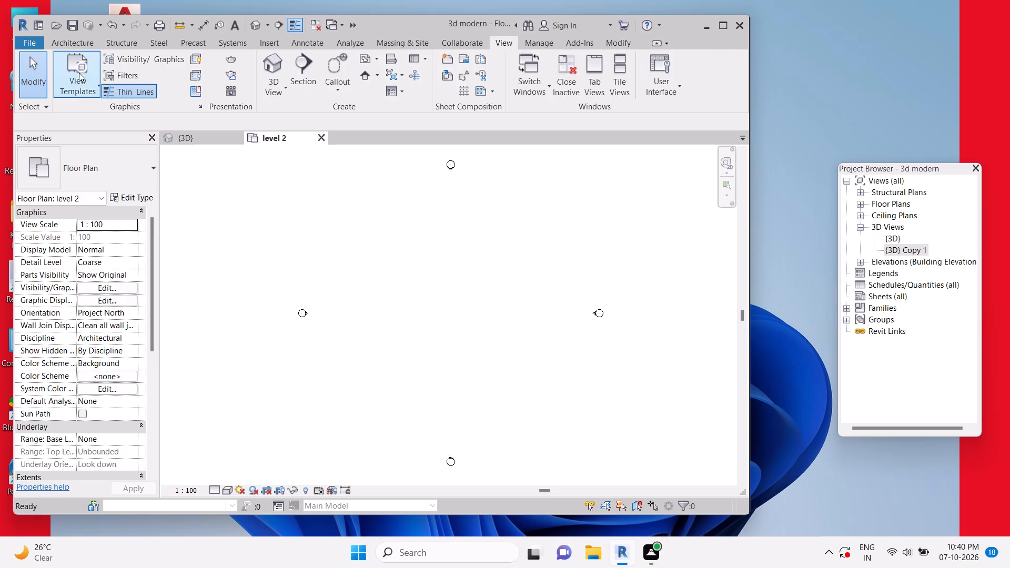
key("Escape")
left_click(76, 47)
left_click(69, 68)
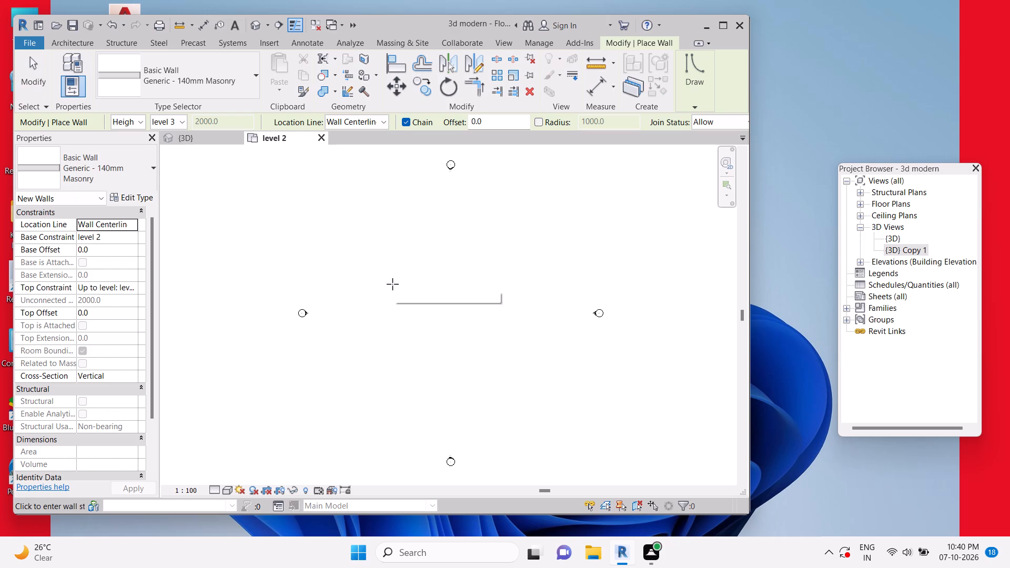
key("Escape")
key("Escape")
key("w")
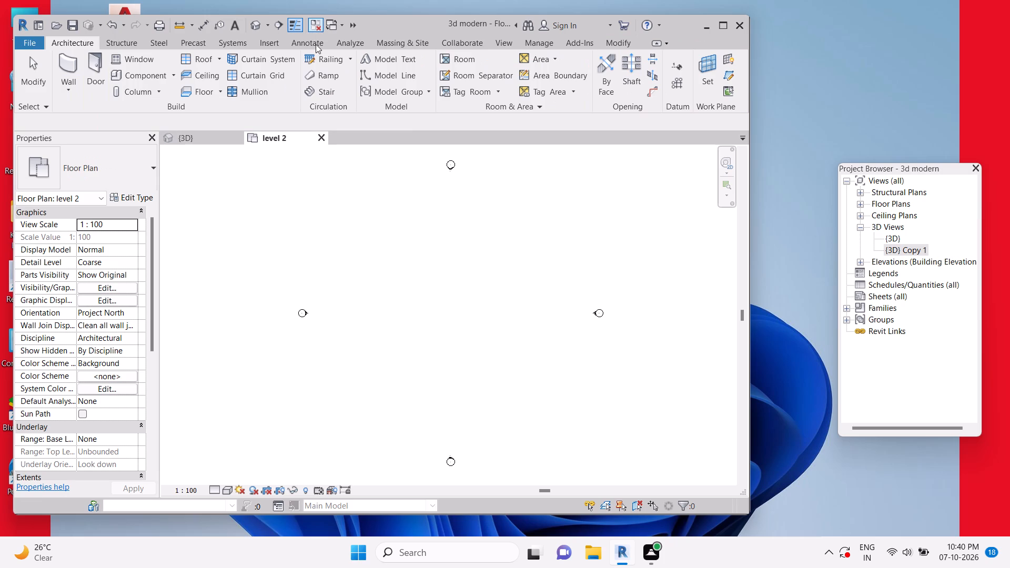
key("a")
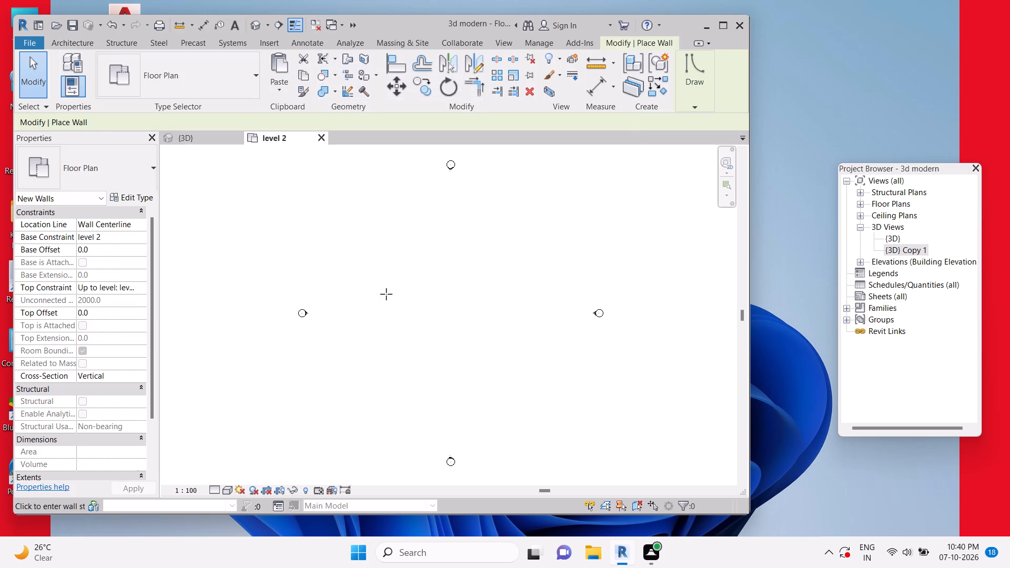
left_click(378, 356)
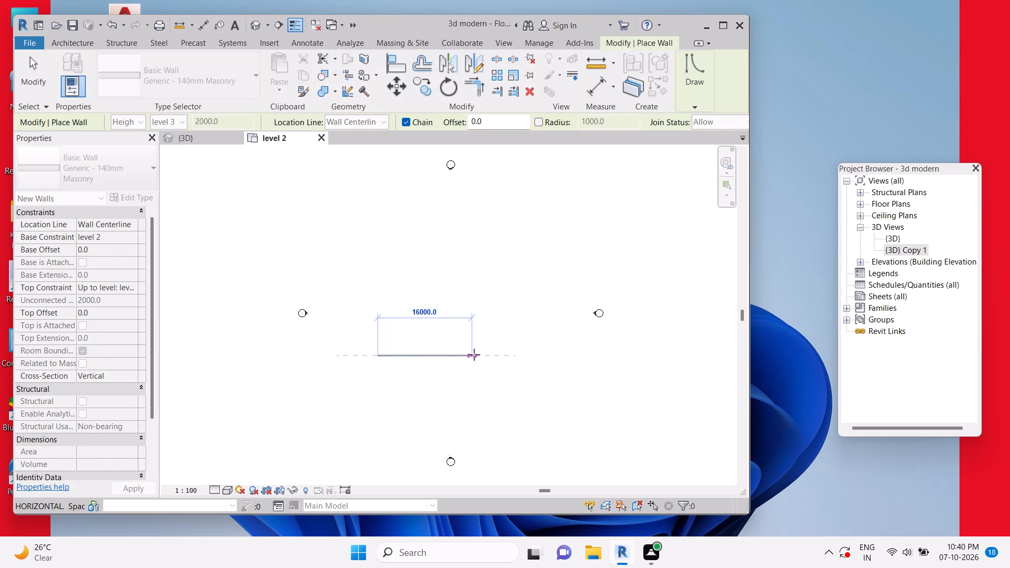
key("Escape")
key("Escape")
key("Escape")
Set the project's length units to Feet.
type("un")
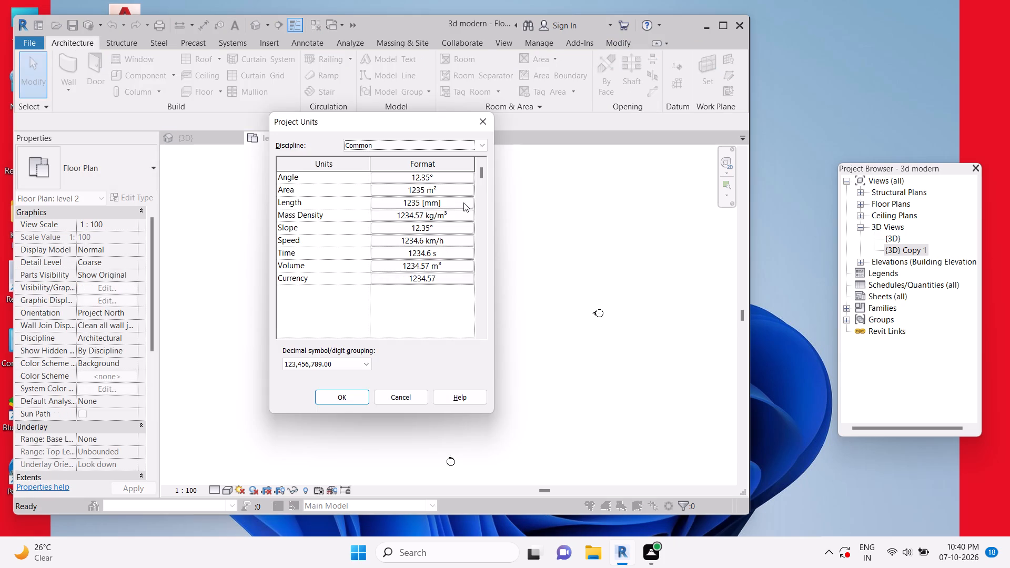
left_click(463, 202)
left_click(417, 201)
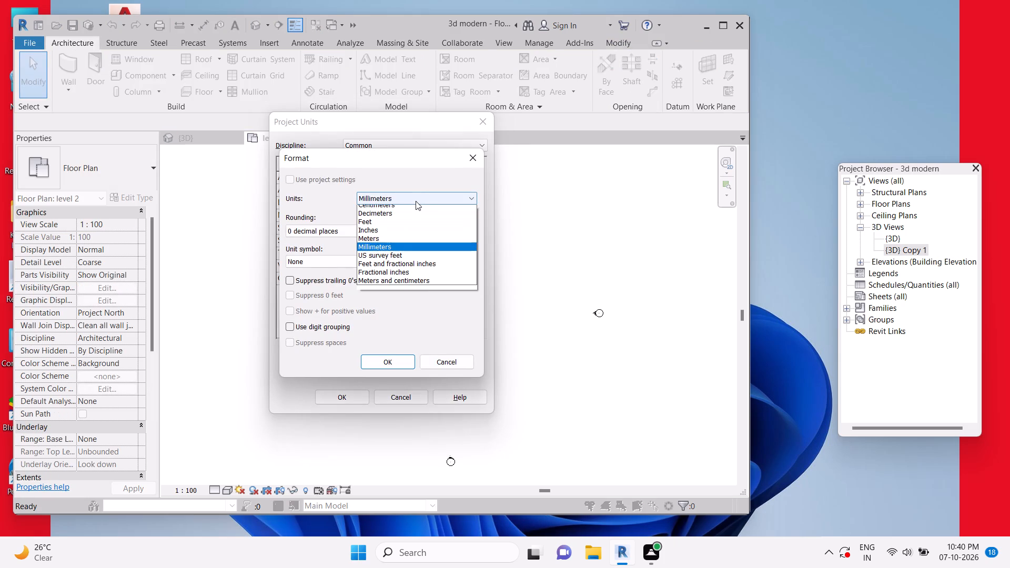
left_click(383, 230)
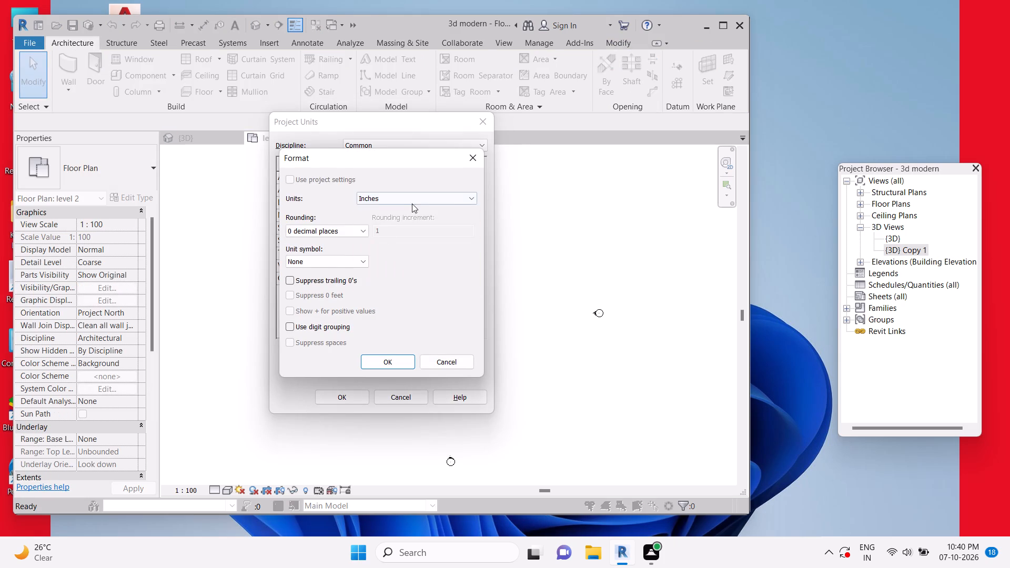
left_click(412, 204)
left_click(380, 224)
left_click(371, 358)
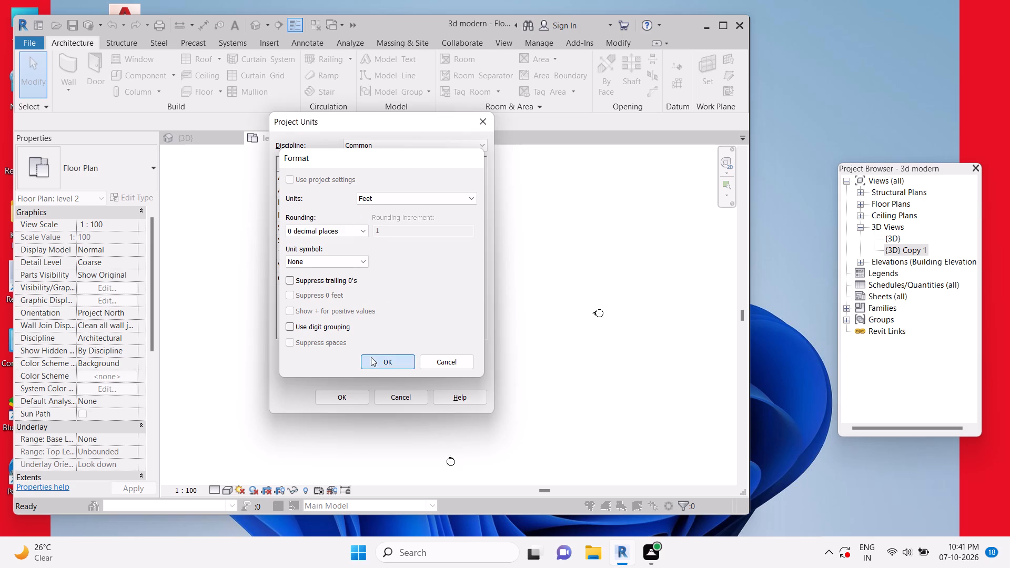
left_click(359, 390)
key("Escape")
key("Escape")
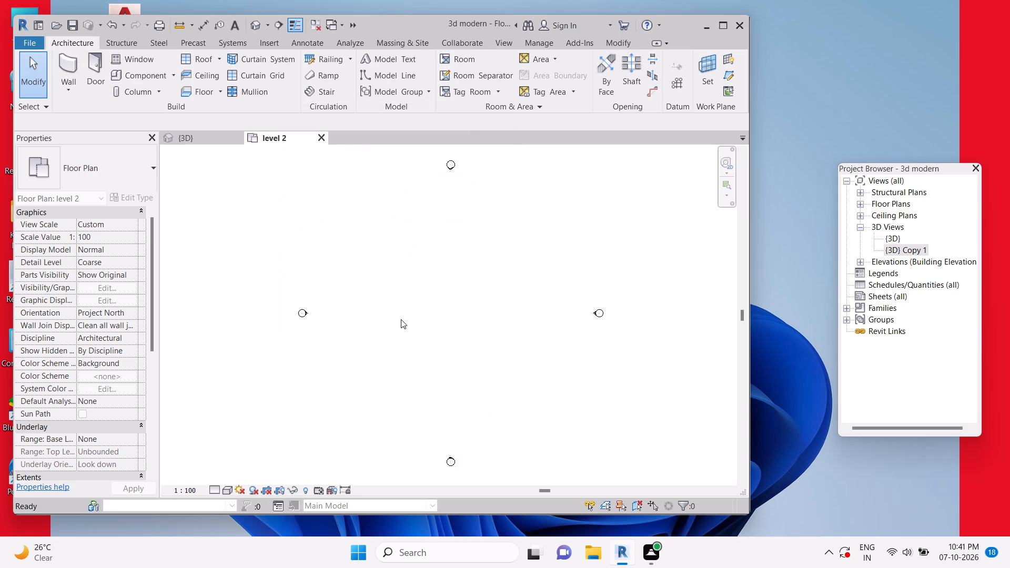
Draw a 30 ft horizontal Generic - 140mm Masonry wall on level 2 and a 40 ft wall upward from its right end.
type("wa")
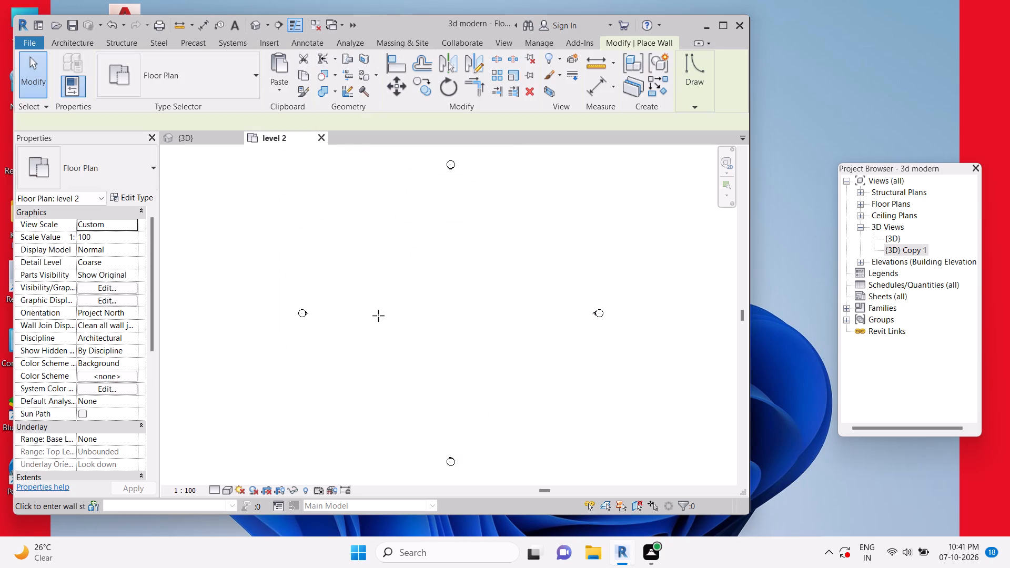
left_click(79, 47)
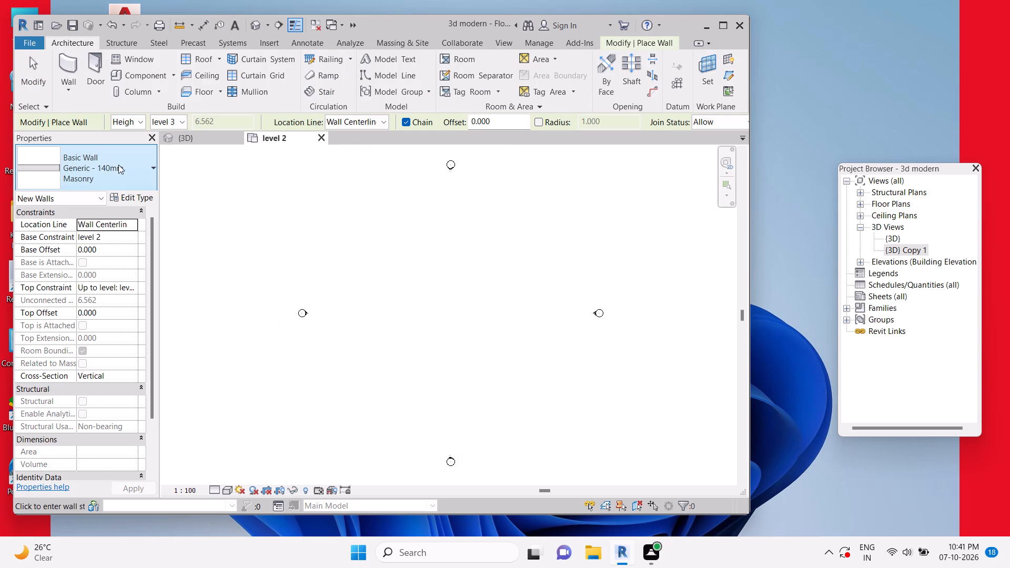
left_click(382, 342)
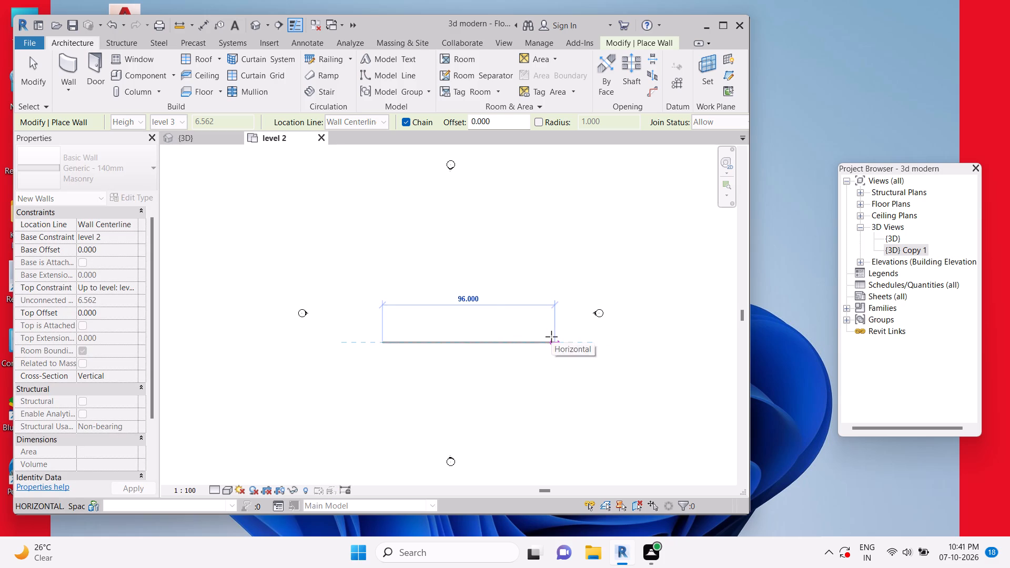
type("30")
key("apostrophe")
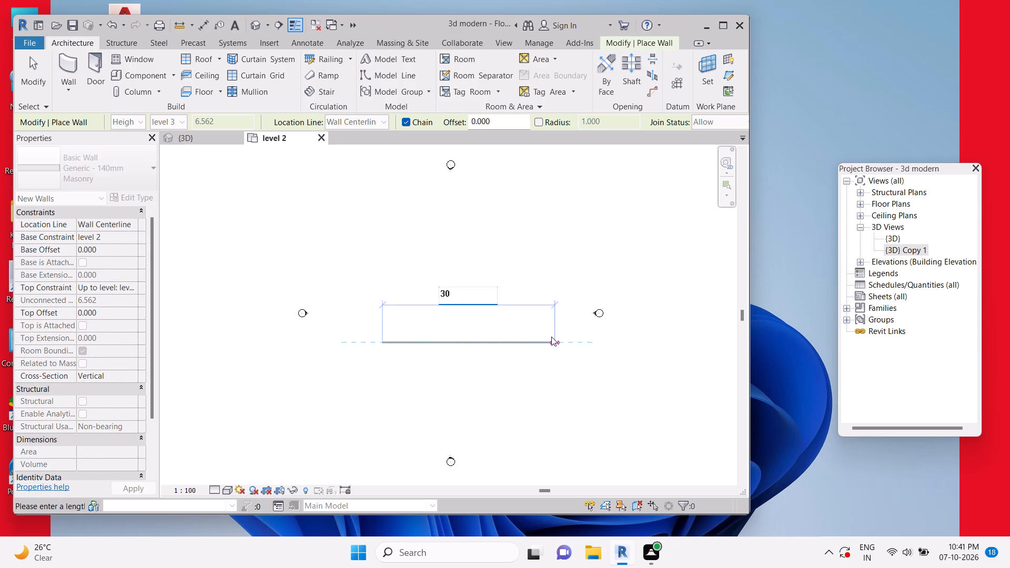
key("Return")
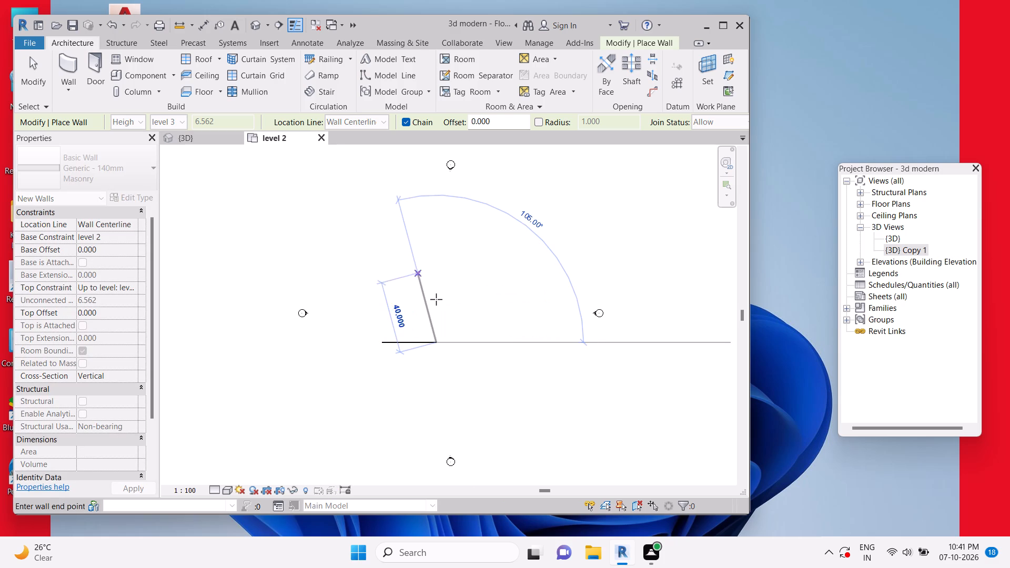
type("40'")
key("Return")
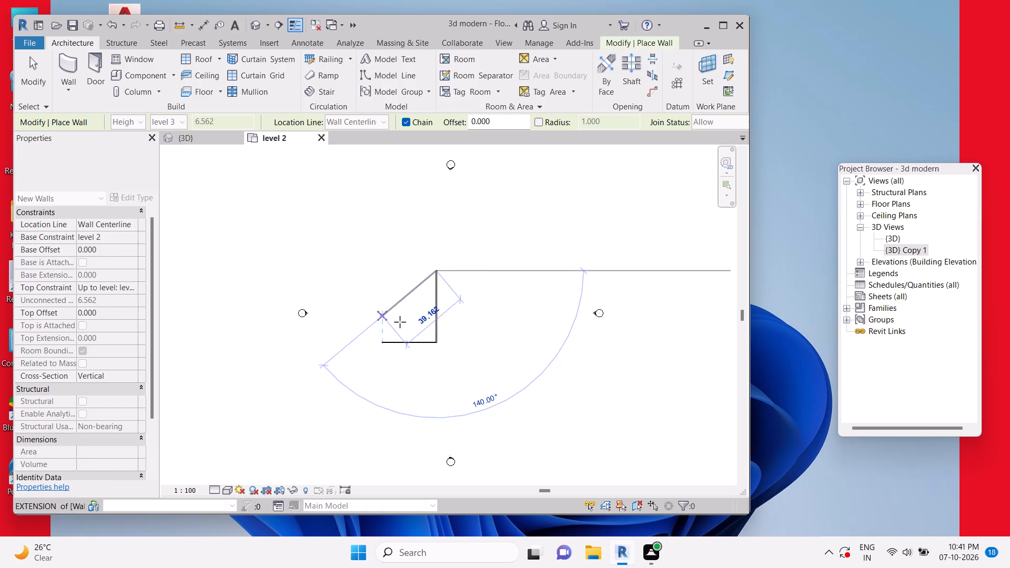
Complete the 30 by 40 ft wall rectangle with the upper and left walls, ending at the first wall's start point.
scroll(400, 322, "up", 5)
middle_click_drag(399, 322, 423, 269)
scroll(418, 257, "down", 2)
middle_click_drag(420, 252, 420, 270)
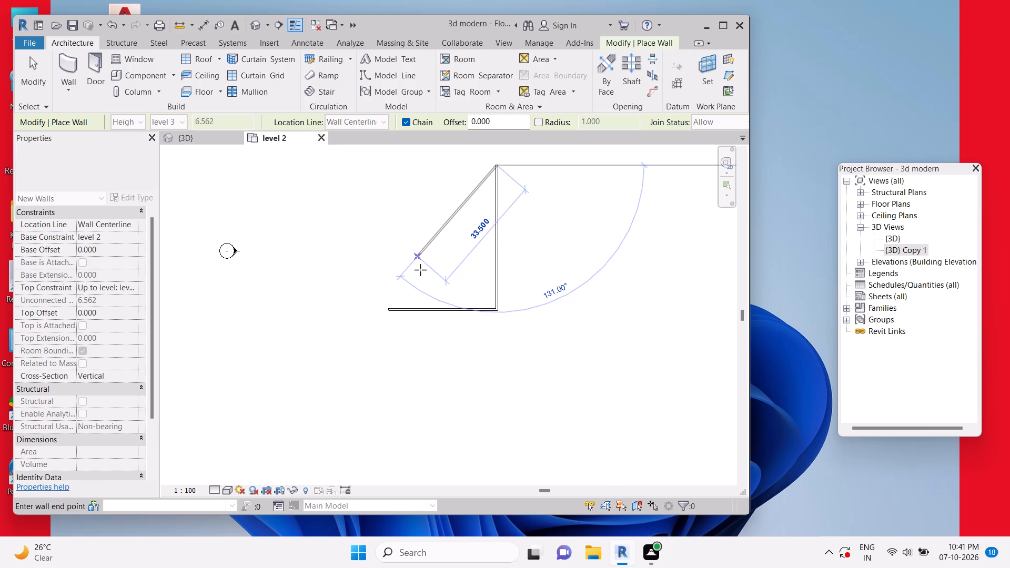
middle_click_drag(420, 270, 420, 285)
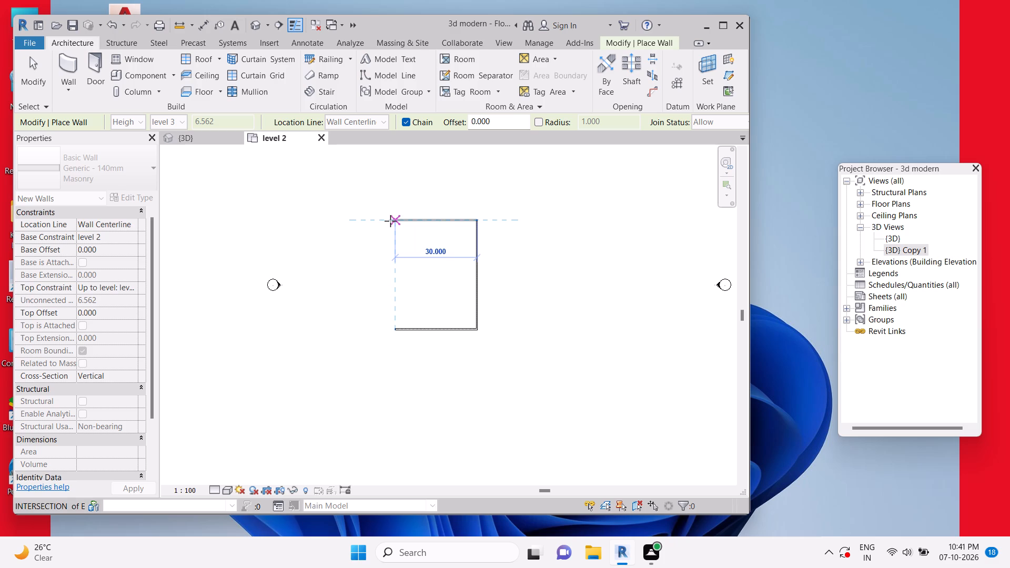
left_click(390, 221)
left_click(395, 326)
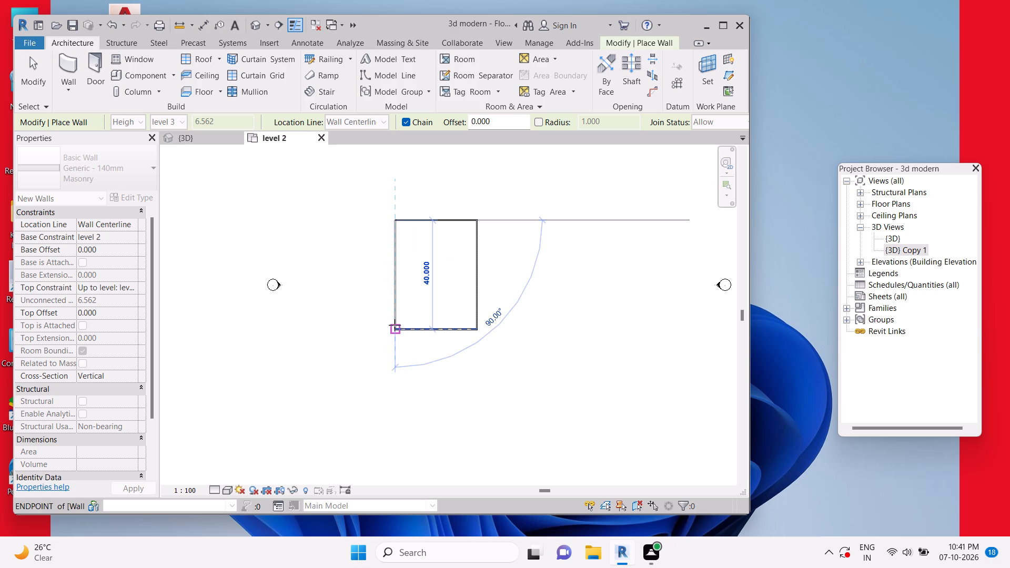
key("Escape")
key("Escape")
key("Escape")
key("Escape")
key("Escape")
key("Escape")
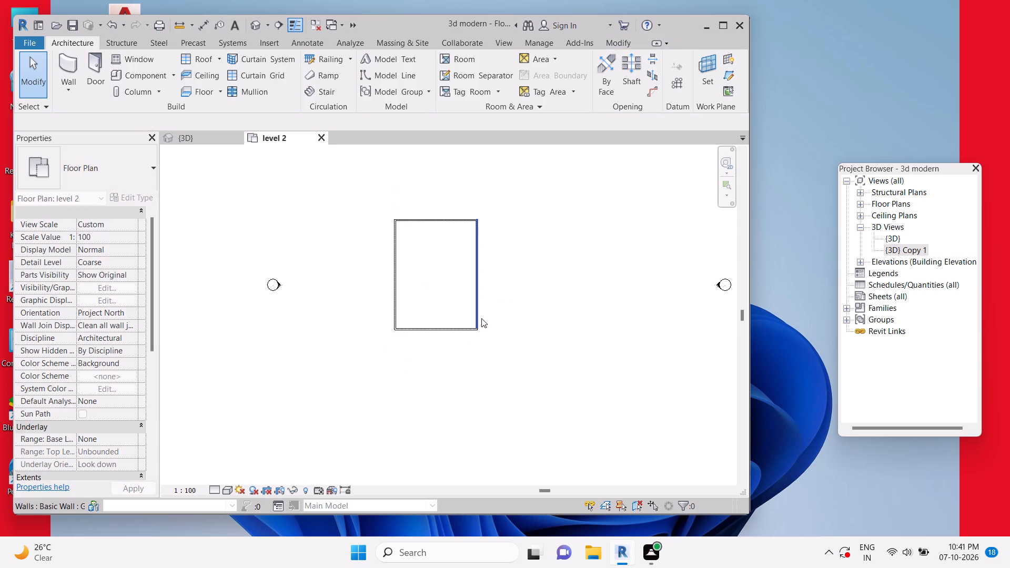
key("Escape")
key("Escape")
key("Escape")
key("Escape")
key("Escape")
key("Escape")
key("Escape")
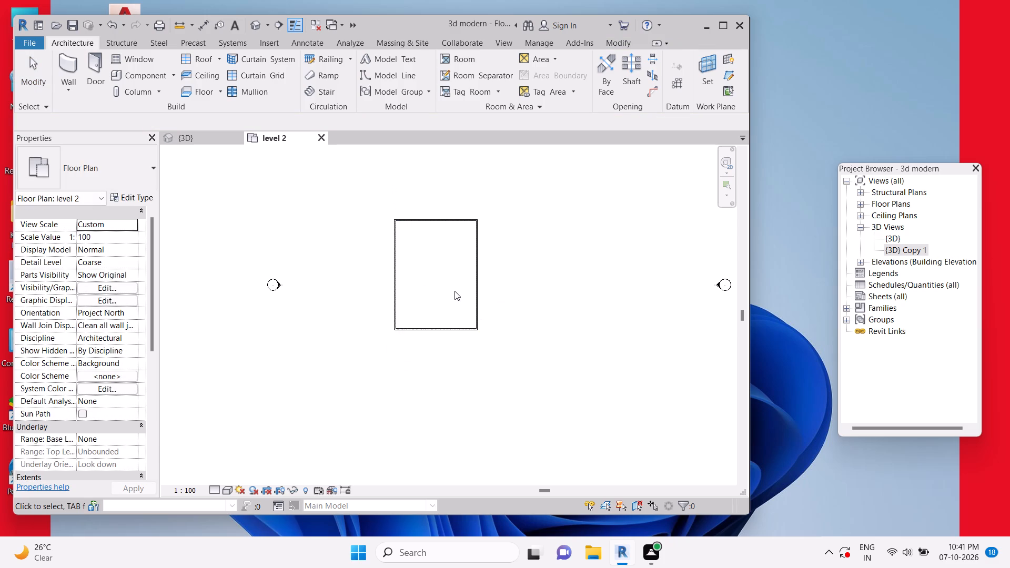
key("Escape")
key("Escape")
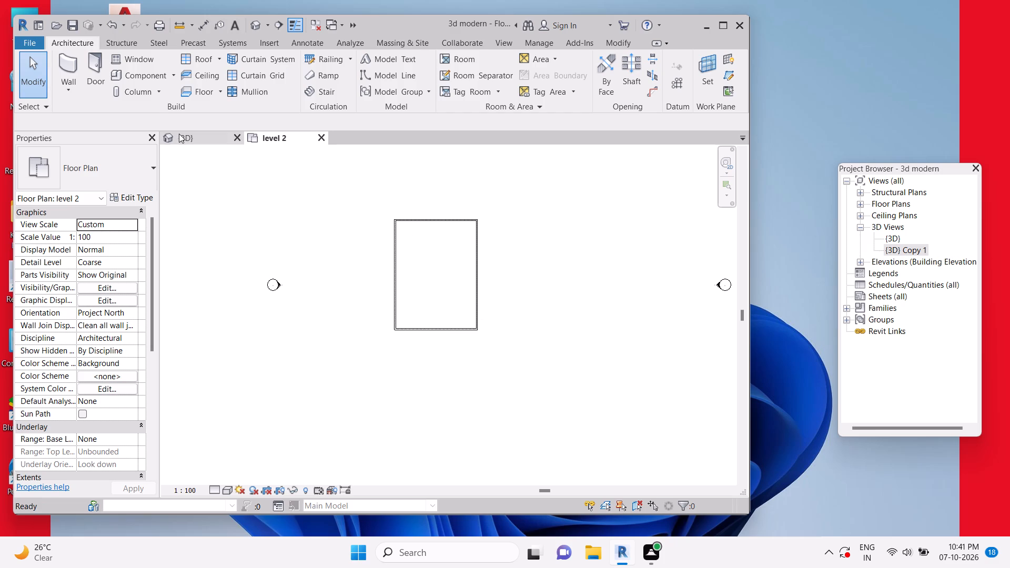
Examine the new masonry walls against the levels in the 3D view, dismissing the Autodesk notification card.
left_click(179, 134)
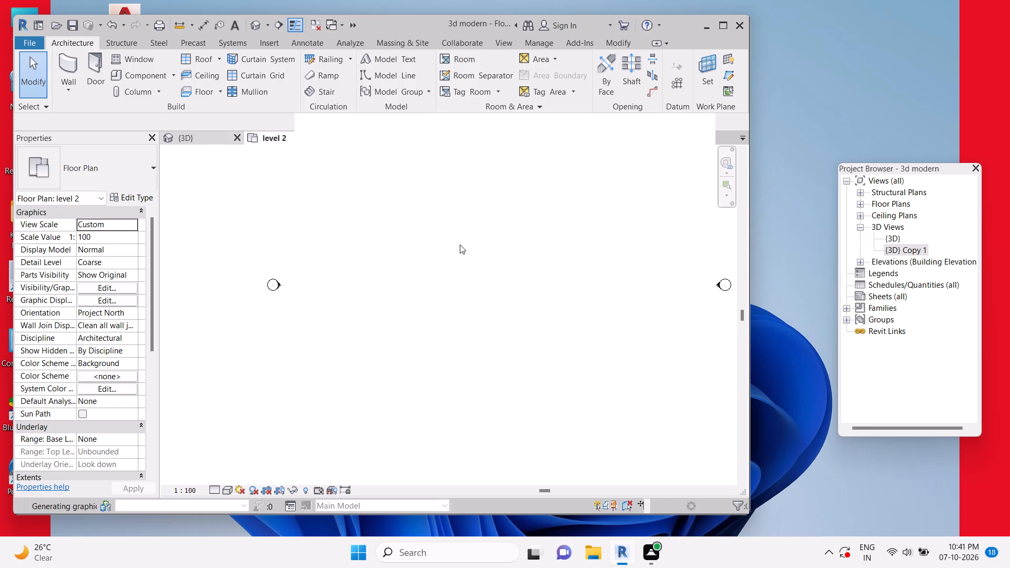
key("Escape")
key("Escape")
key("Escape")
key("Escape")
key("Escape")
key("Escape")
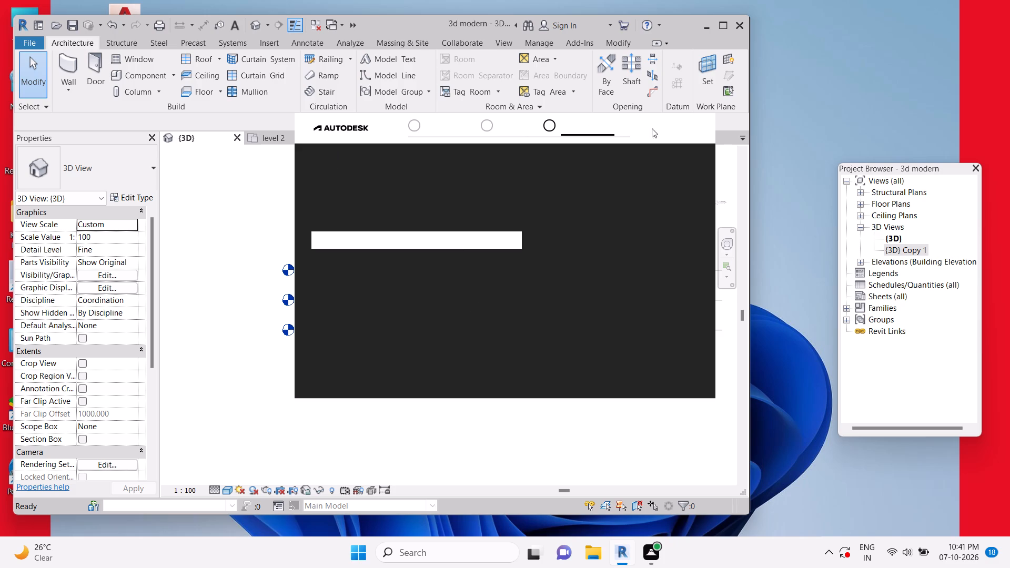
left_click(694, 129)
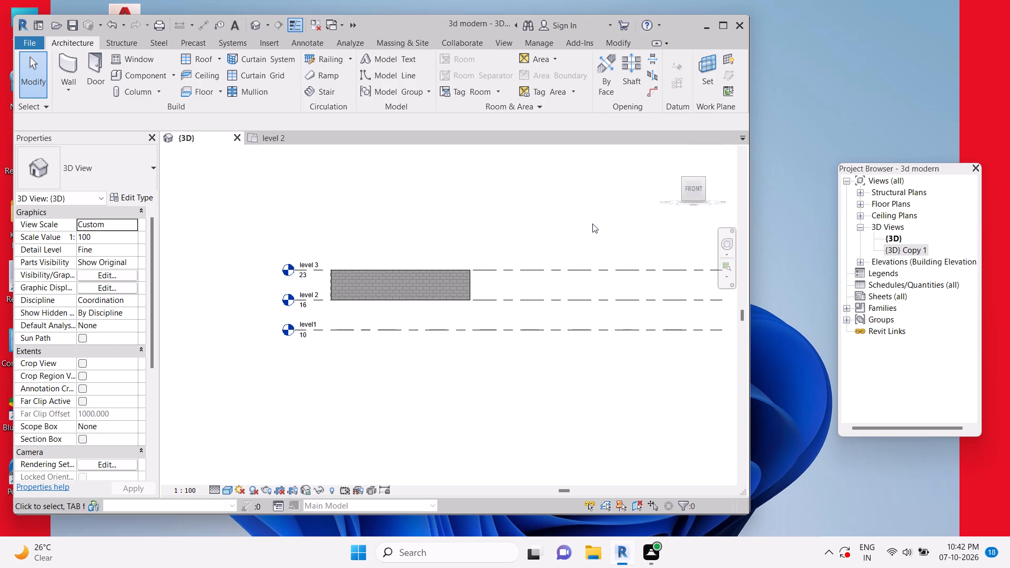
scroll(330, 287, "up", 8)
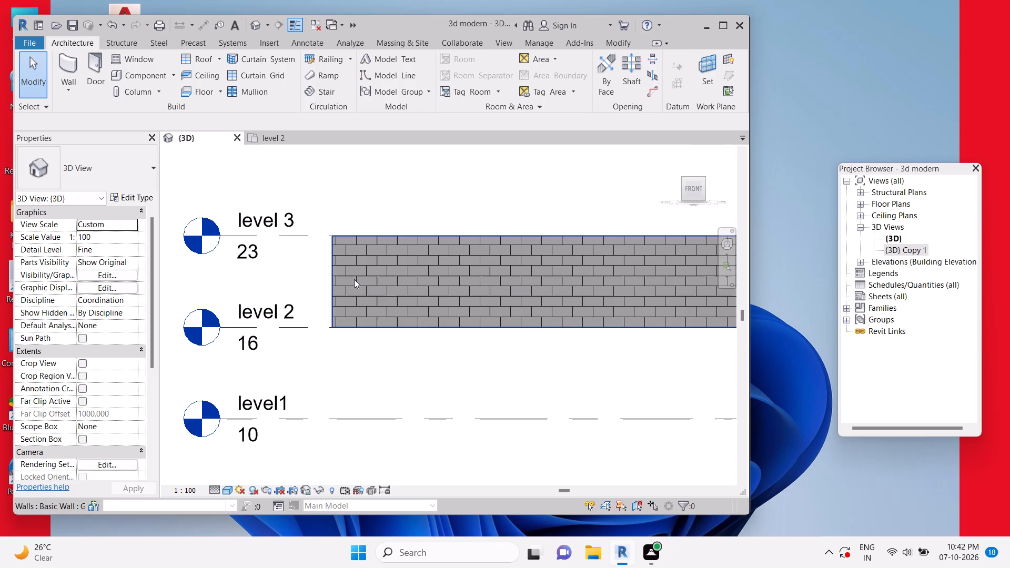
key("Escape")
scroll(366, 262, "down", 2)
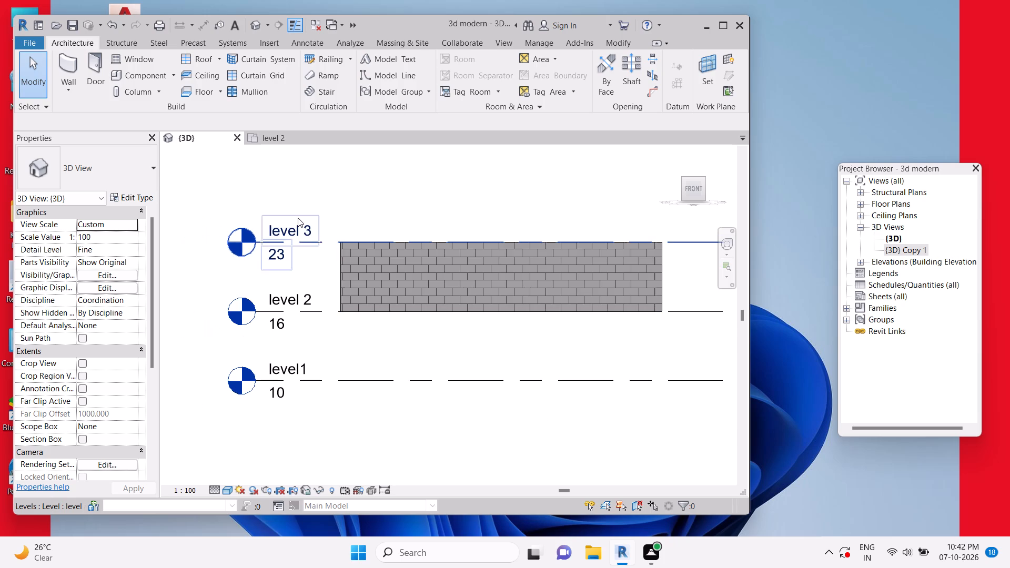
key("Escape")
Sketch a rectangular Generic 150mm floor boundary on level 2, from the upper-left outer wall corner to the lower-right outer wall corner.
left_click(281, 141)
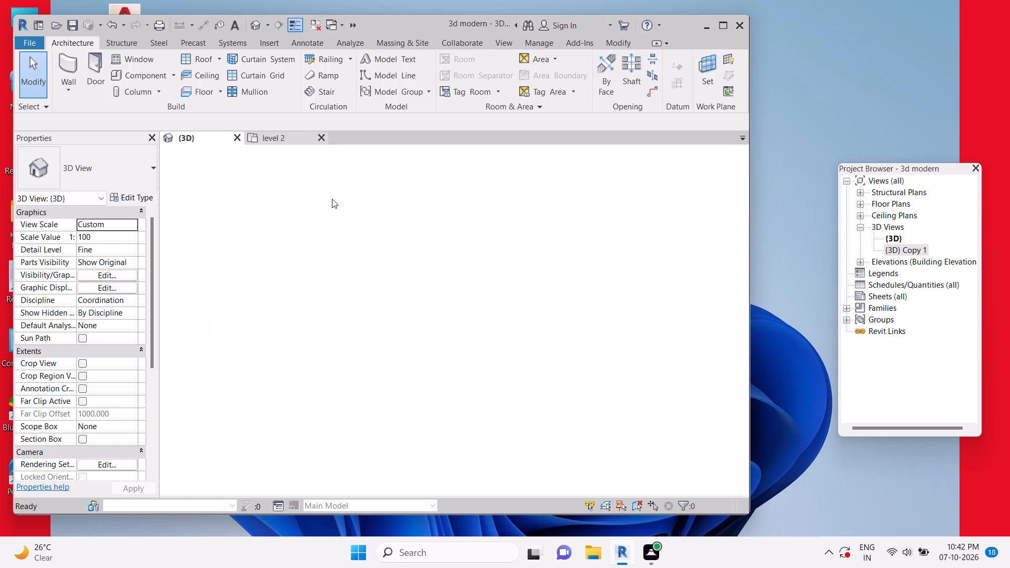
key("Escape")
key("Escape")
left_click(204, 87)
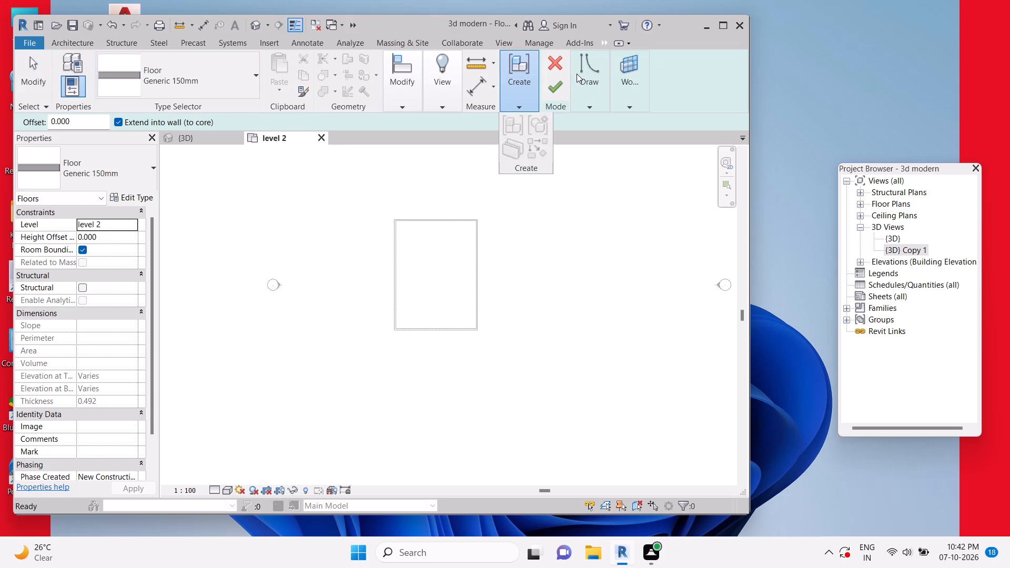
left_click(592, 73)
left_click(665, 128)
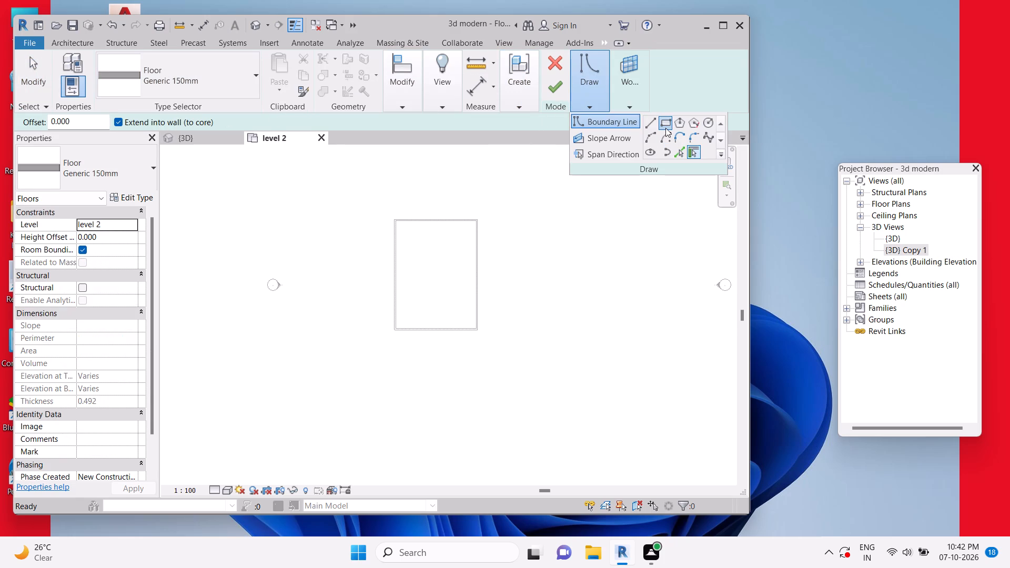
scroll(408, 225, "up", 11)
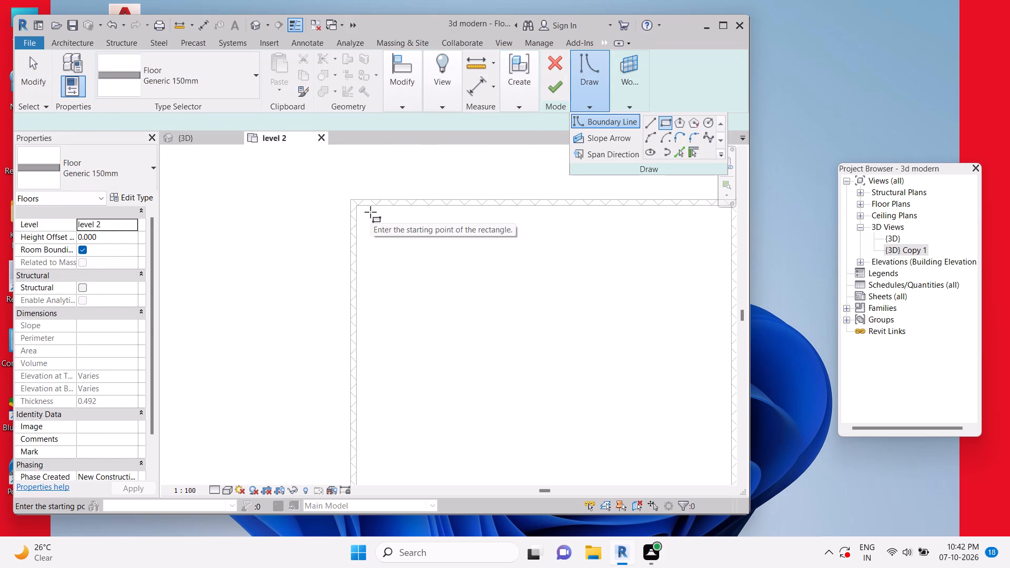
scroll(356, 218, "up", 3)
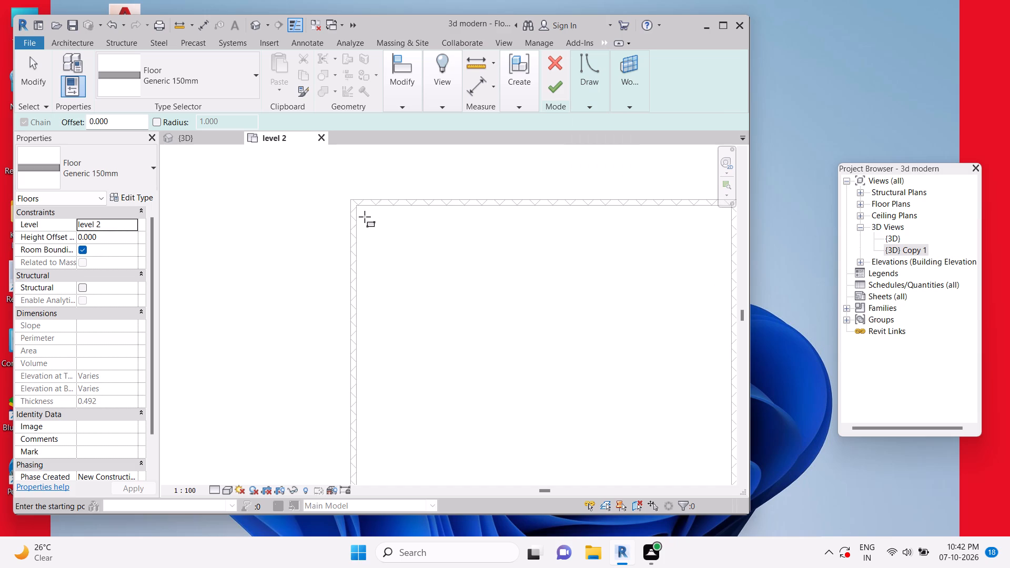
scroll(343, 191, "up", 4)
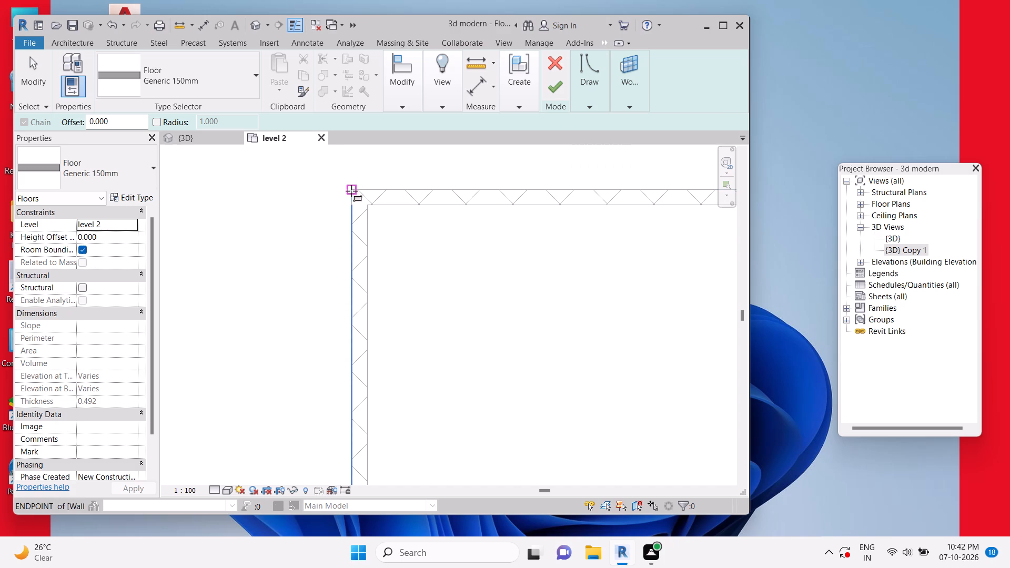
left_click(351, 191)
scroll(409, 248, "down", 7)
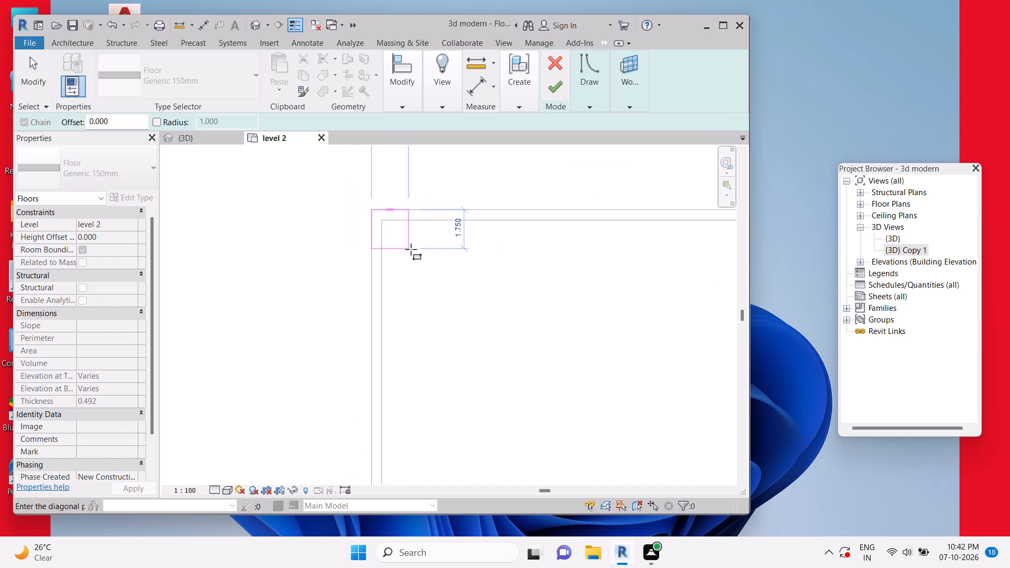
scroll(411, 249, "down", 3)
middle_click_drag(543, 346, 471, 230)
scroll(471, 230, "up", 1)
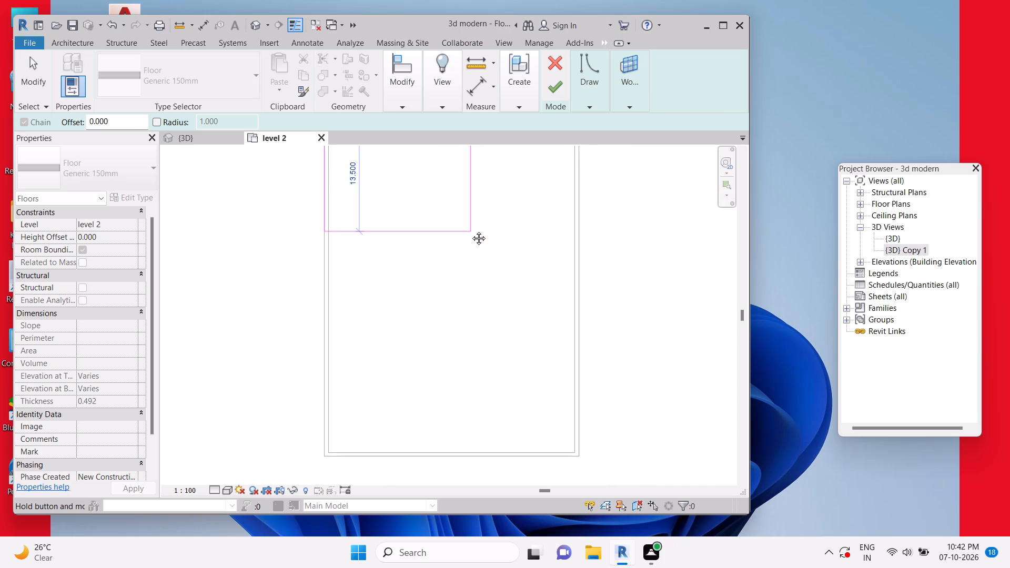
scroll(561, 426, "down", 1)
middle_click_drag(555, 409, 547, 277)
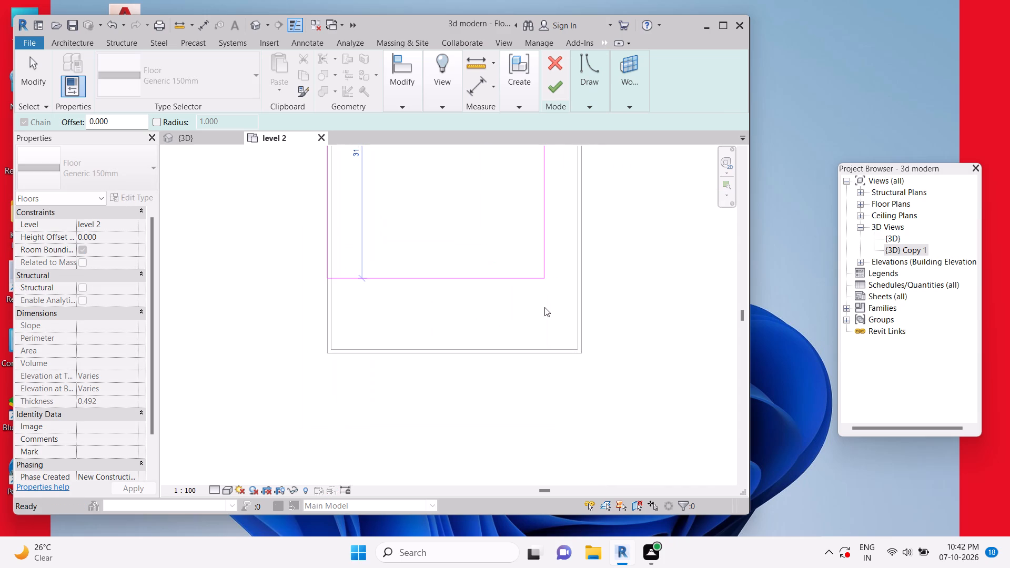
left_click(583, 351)
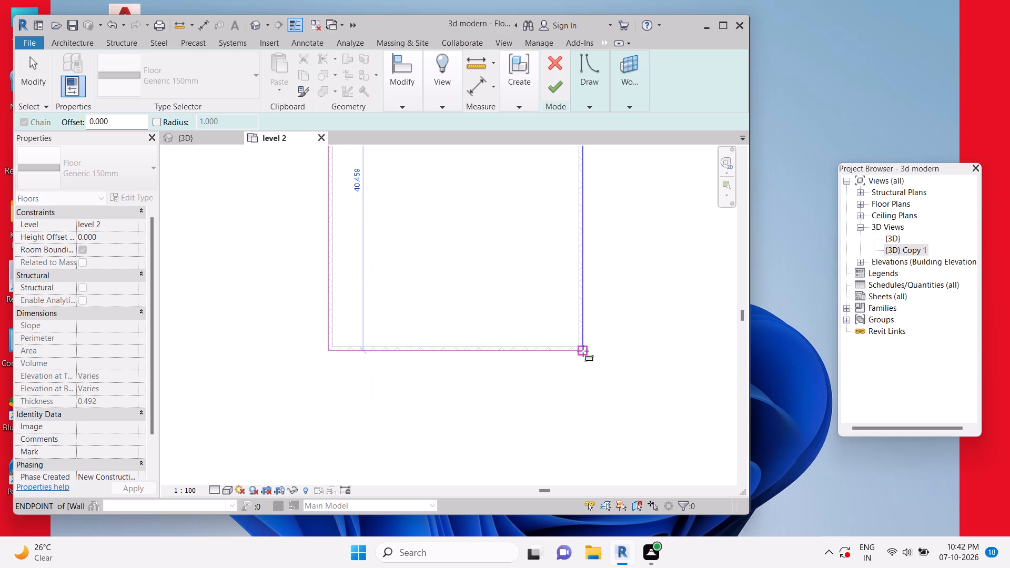
key("Escape")
key("Escape")
key("Escape")
key("Escape")
key("Escape")
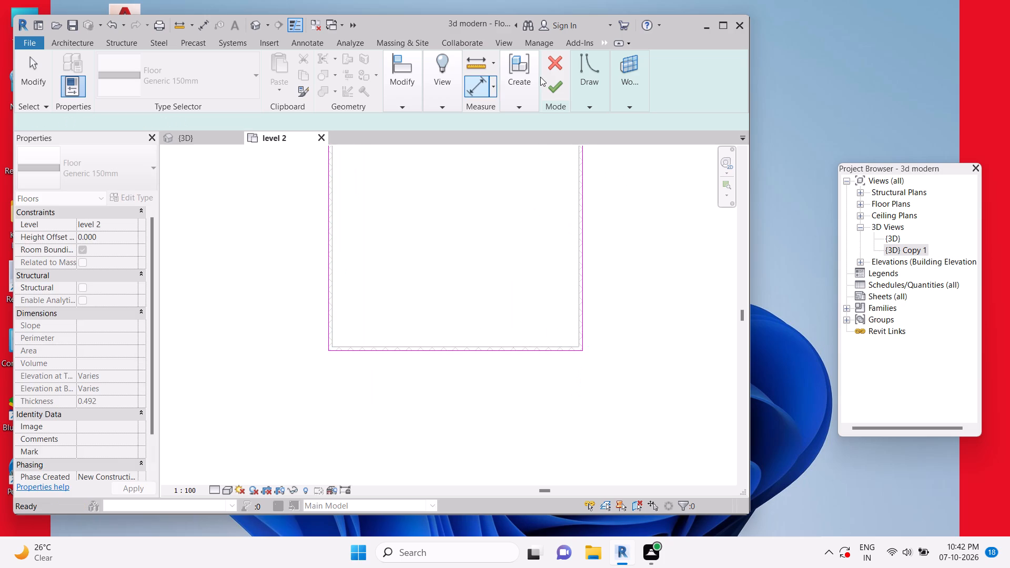
Finish the floor sketch on level 2 and deselect the new floor.
left_click(561, 88)
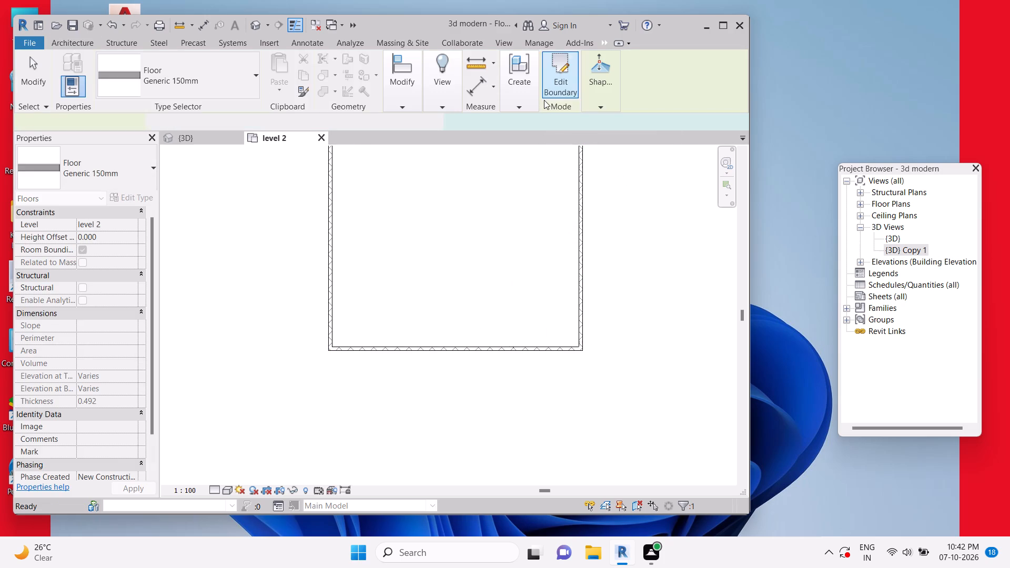
key("Escape")
key("Escape")
key("Escape")
In the 3D view, select the four masonry walls together with the floor and copy them to the clipboard.
left_click(184, 134)
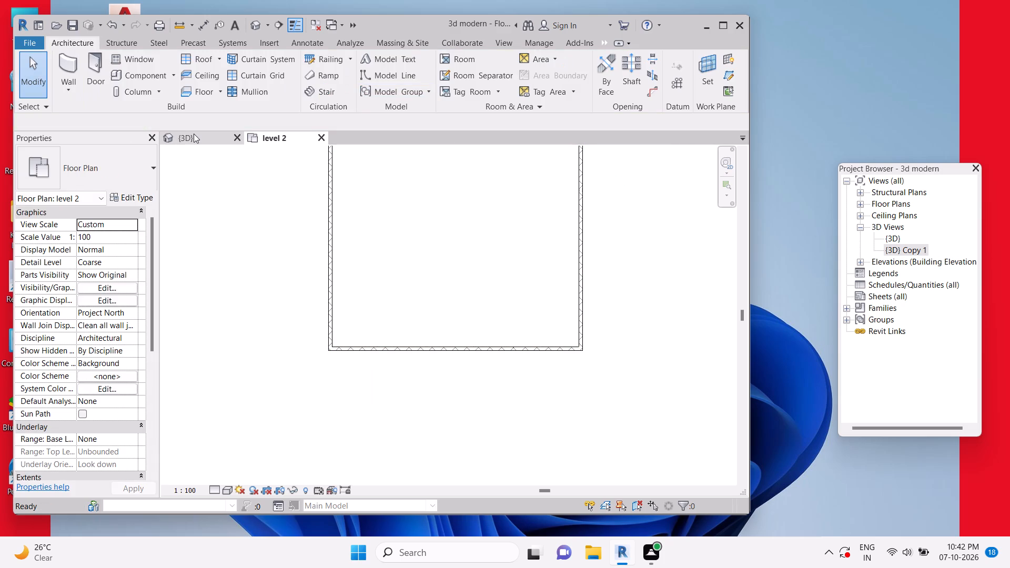
middle_click(462, 344, "shift")
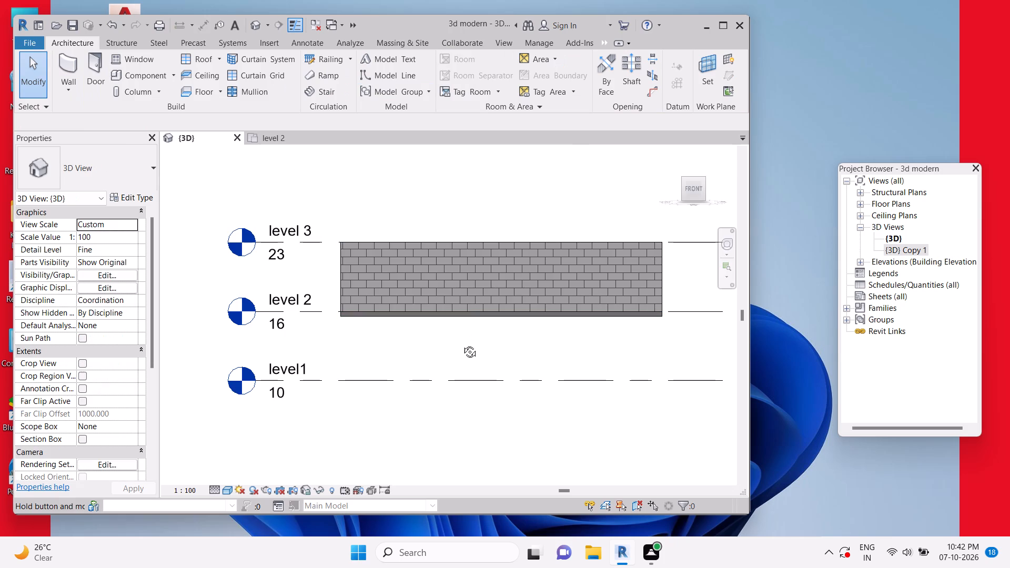
key("Escape")
key("Escape")
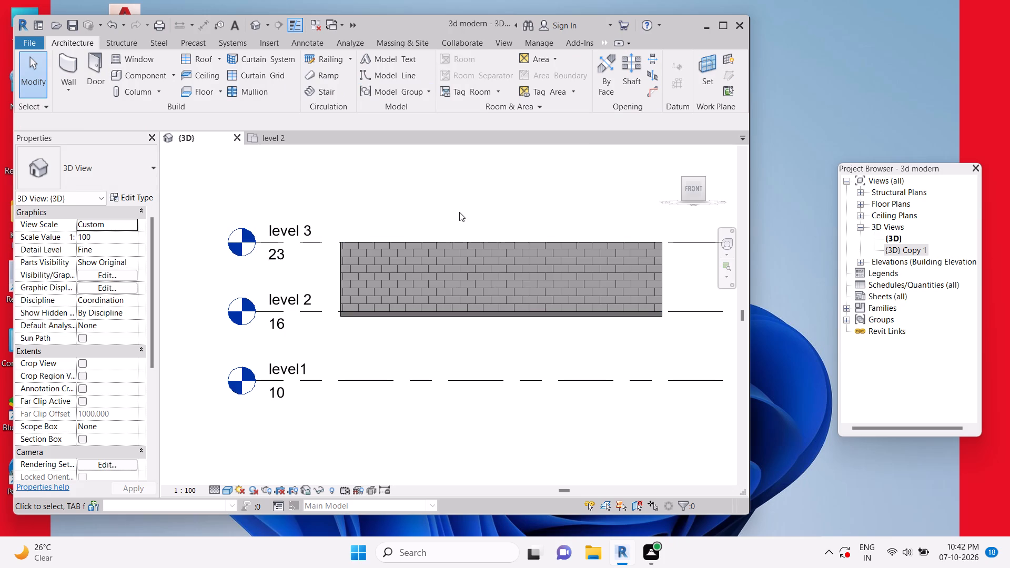
middle_click_drag(520, 248, 496, 302, "shift")
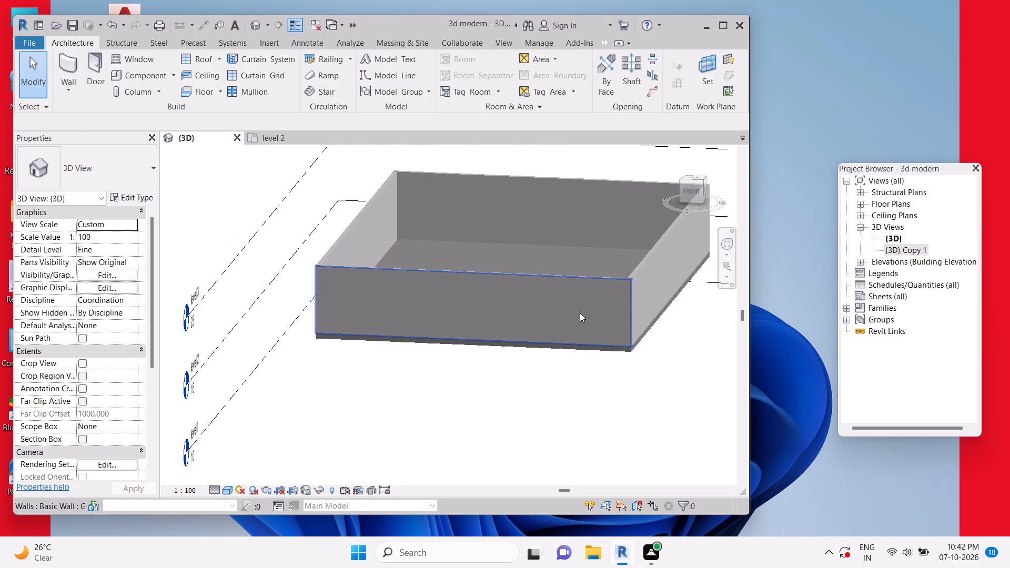
left_click(561, 281)
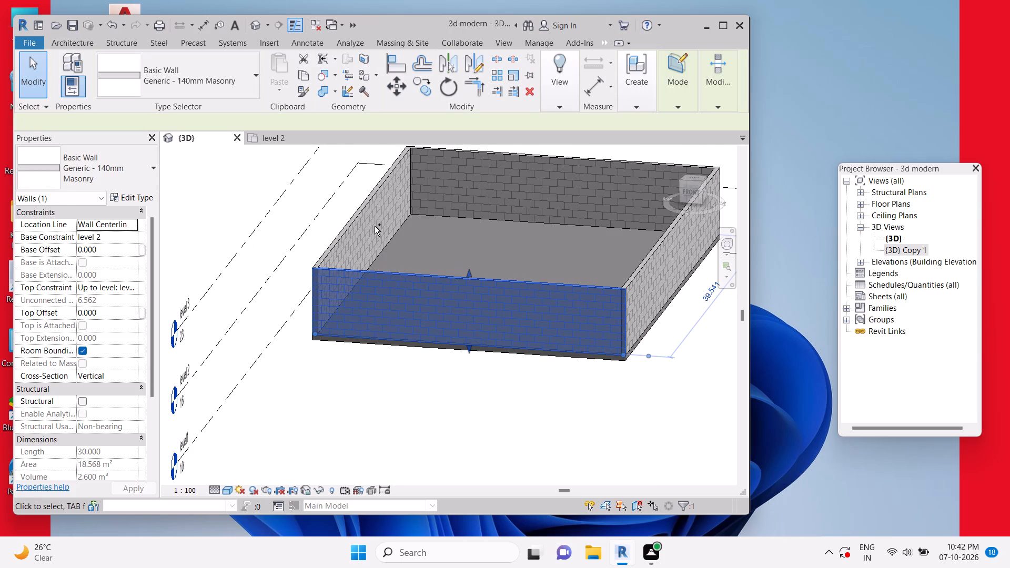
left_click(366, 221, "ctrl")
left_click(473, 162, "ctrl")
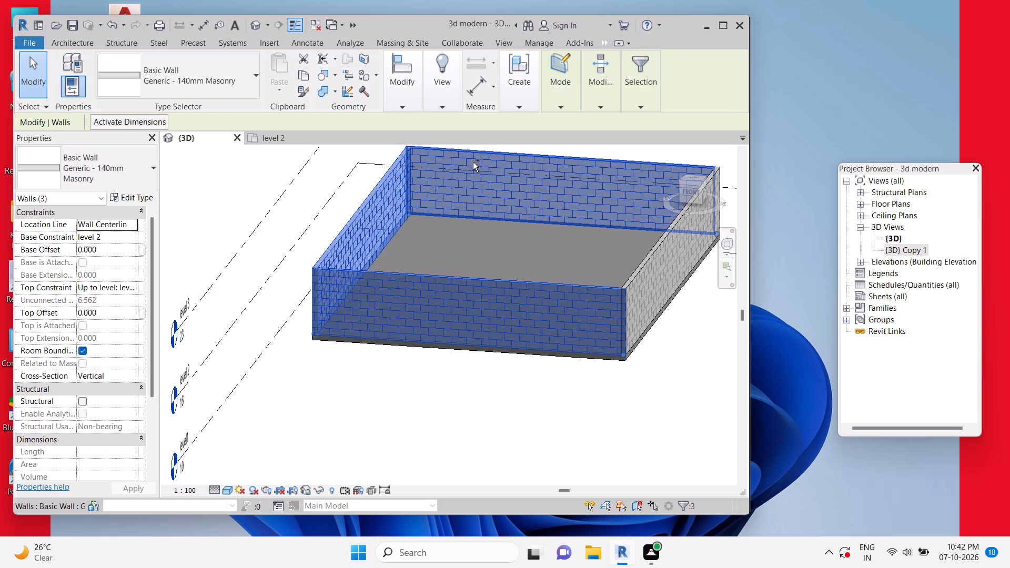
left_click(641, 274, "ctrl")
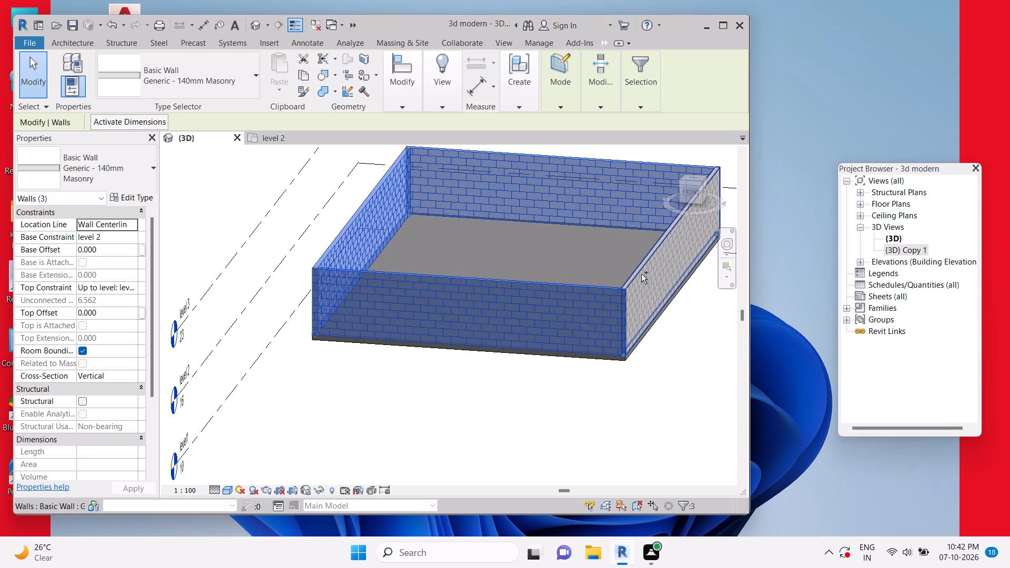
scroll(647, 351, "up", 1, "ctrl")
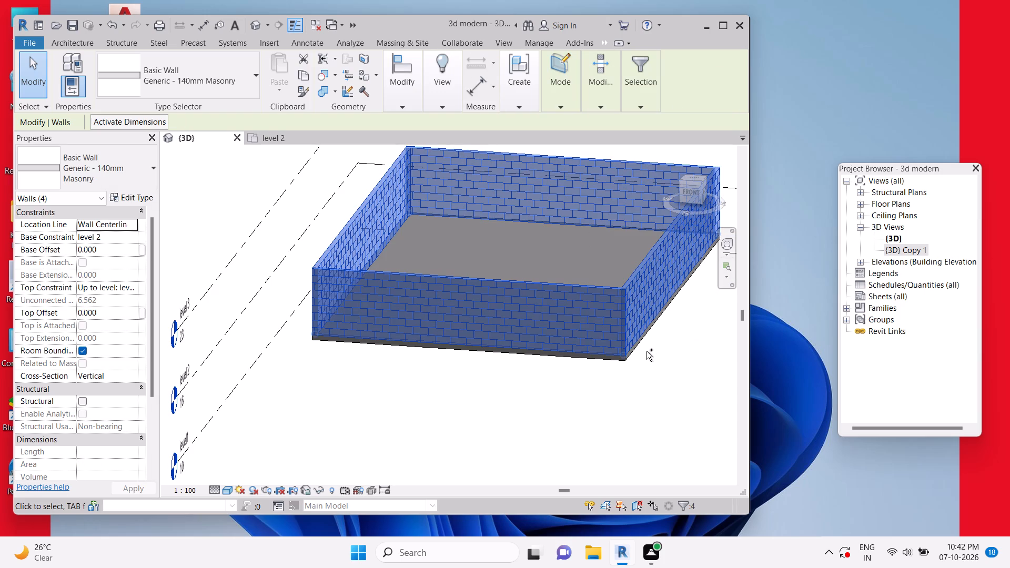
scroll(647, 351, "up", 13, "ctrl")
left_click(633, 351, "ctrl")
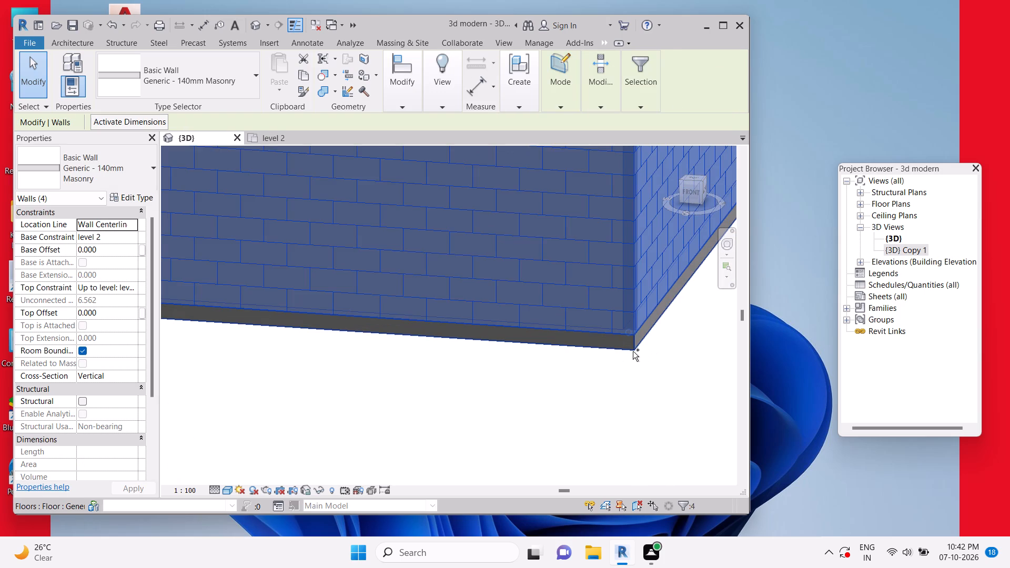
scroll(633, 352, "down", 8)
scroll(535, 279, "down", 4)
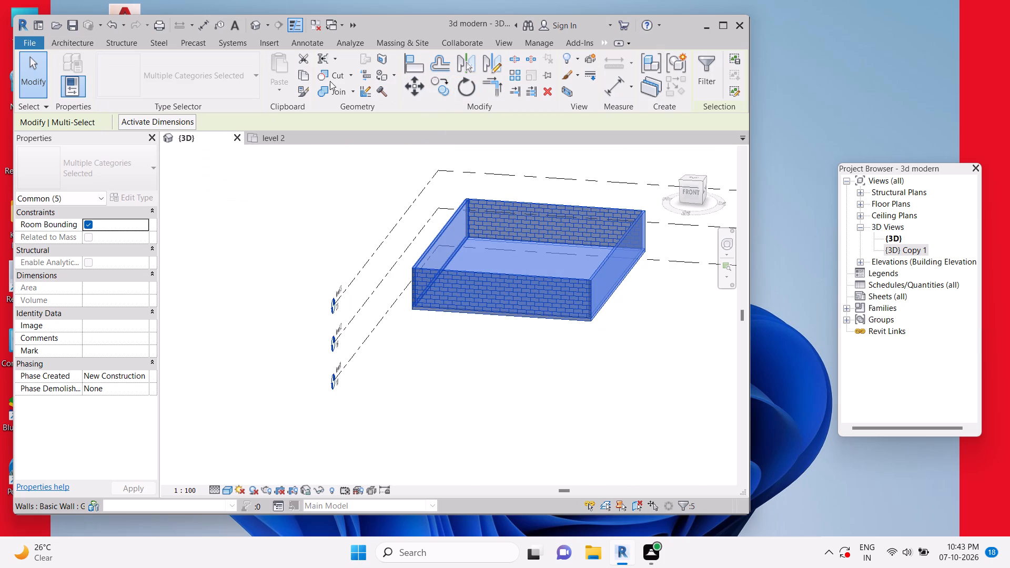
double_click(310, 79)
Paste the copied walls and floor aligned to selected levels, onto level1 and level 3.
left_click(277, 95)
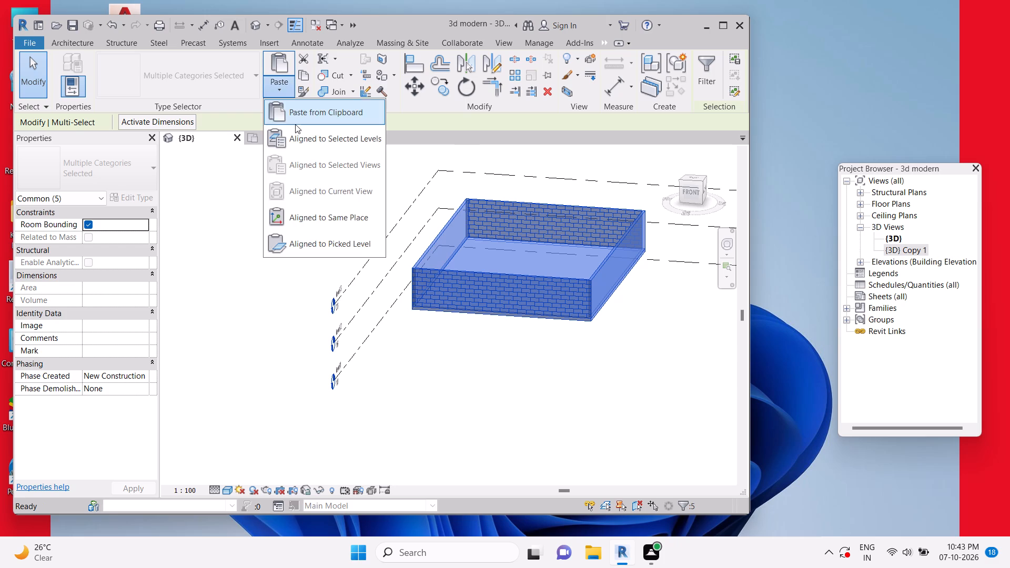
left_click(295, 127)
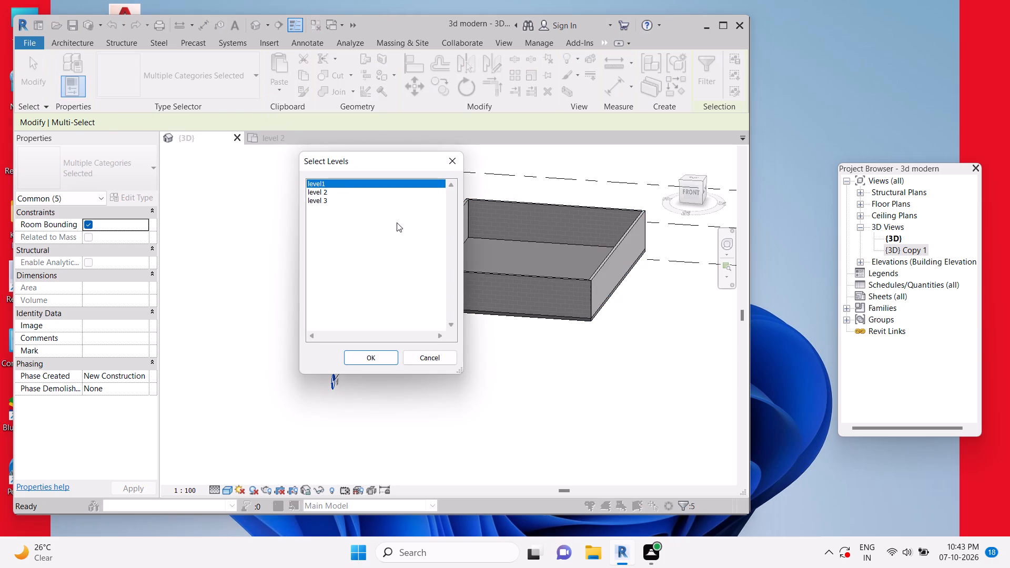
left_click(324, 204, "ctrl")
left_click(359, 356)
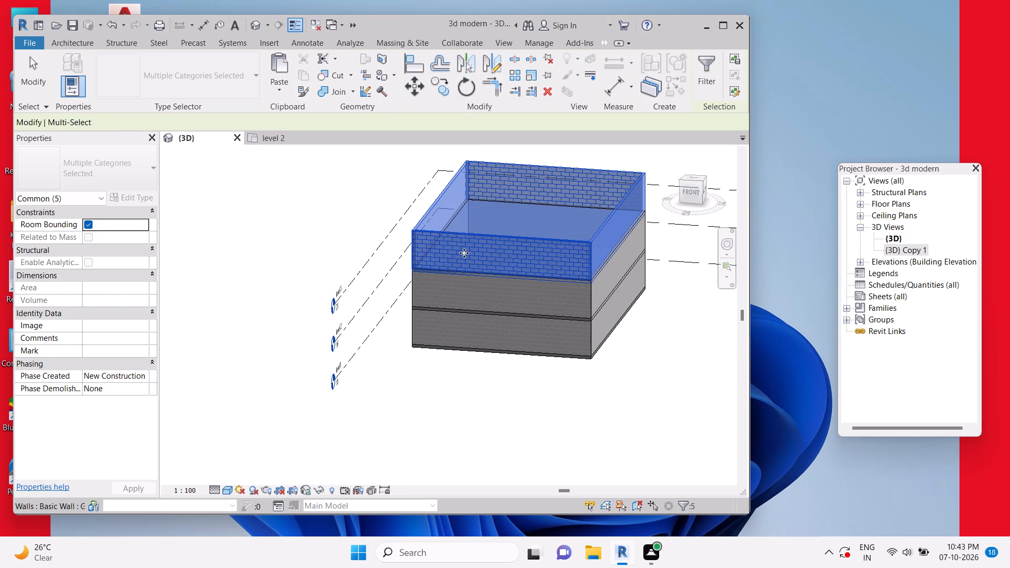
key("Escape")
key("Escape")
key("Escape")
key("Escape")
key("Escape")
key("Escape")
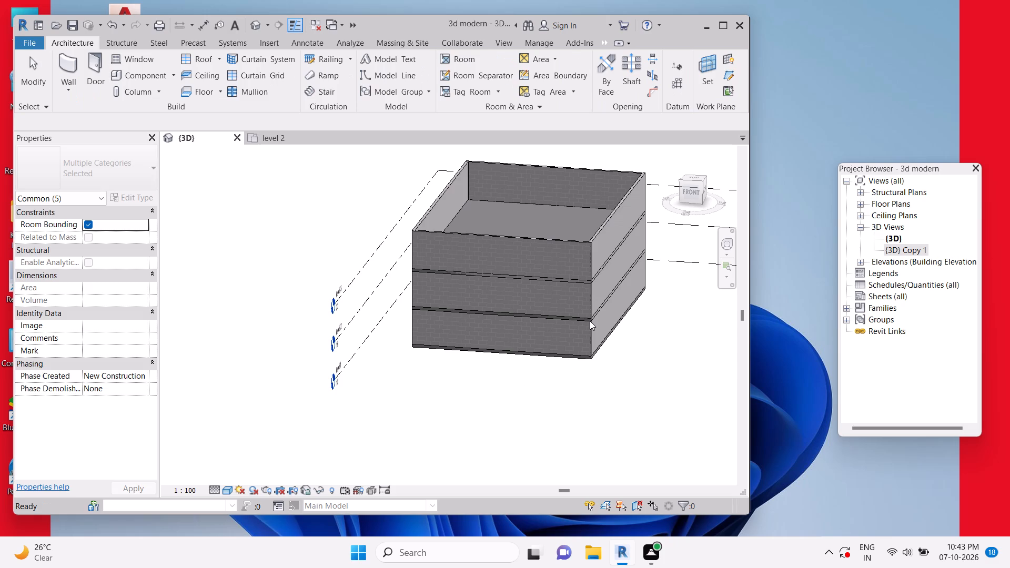
Examine the stacked storeys and their floor edges against the levels from the front.
scroll(590, 321, "up", 1)
left_click(691, 196)
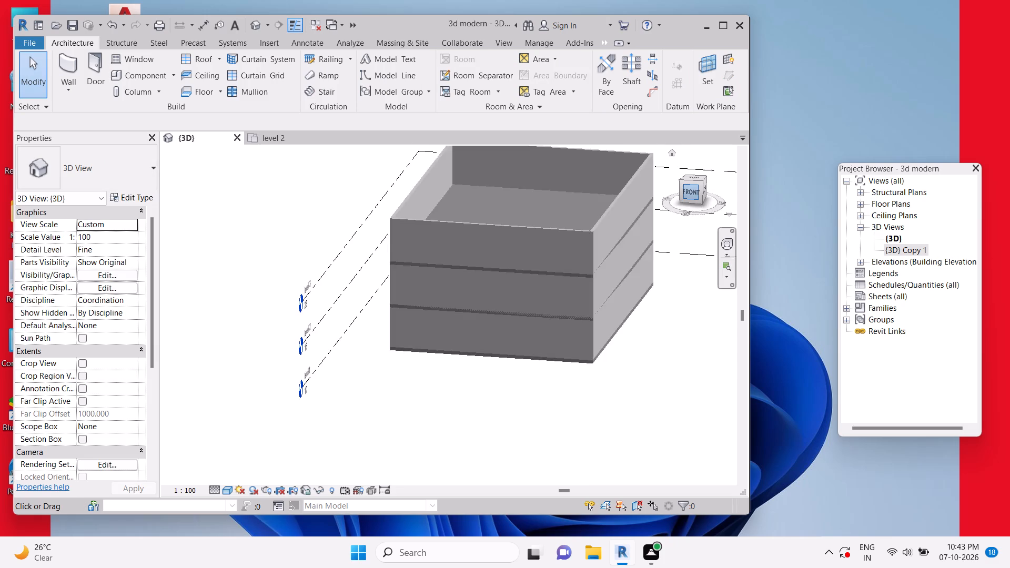
scroll(393, 311, "up", 8)
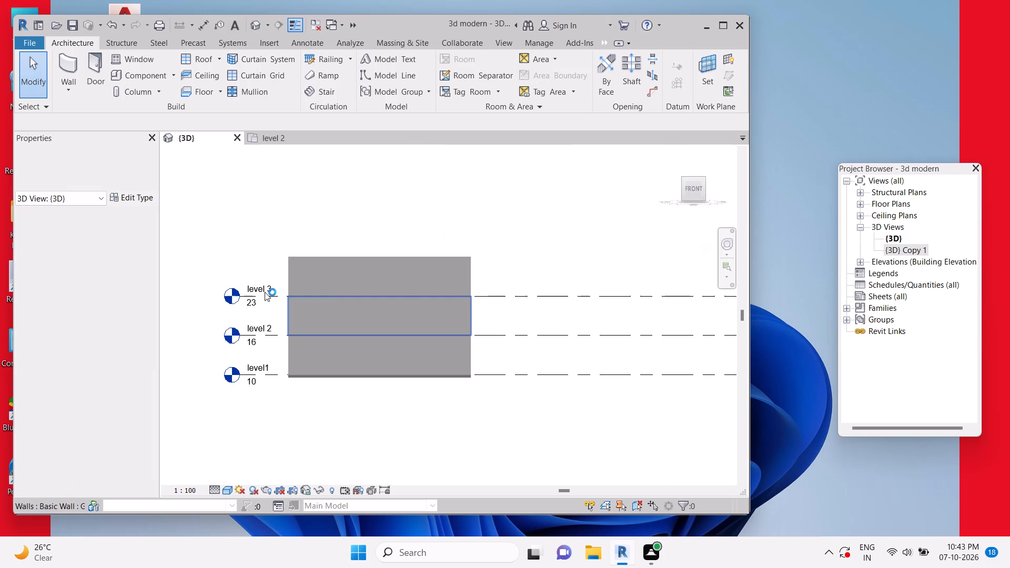
scroll(265, 292, "up", 7)
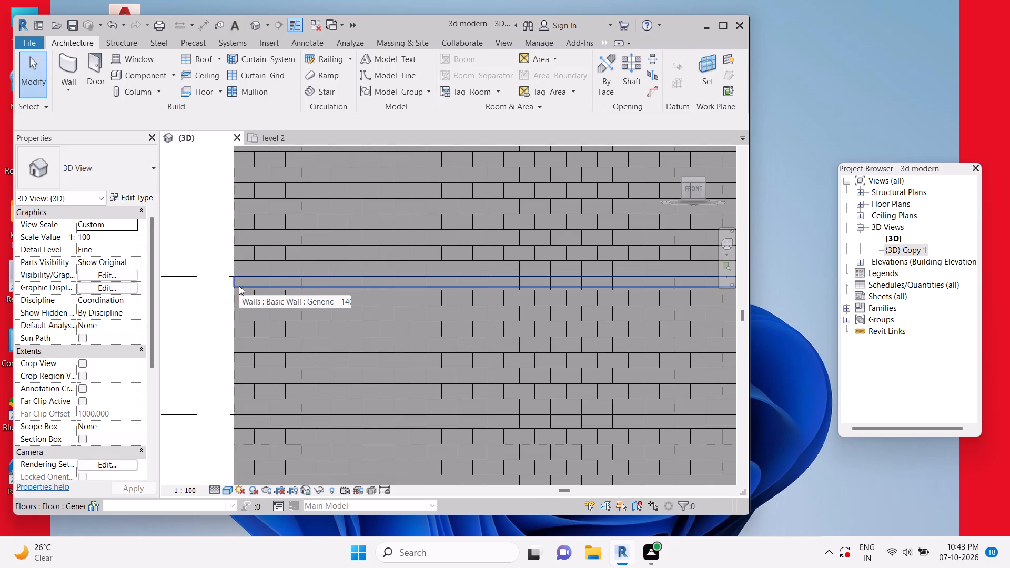
left_click(239, 286)
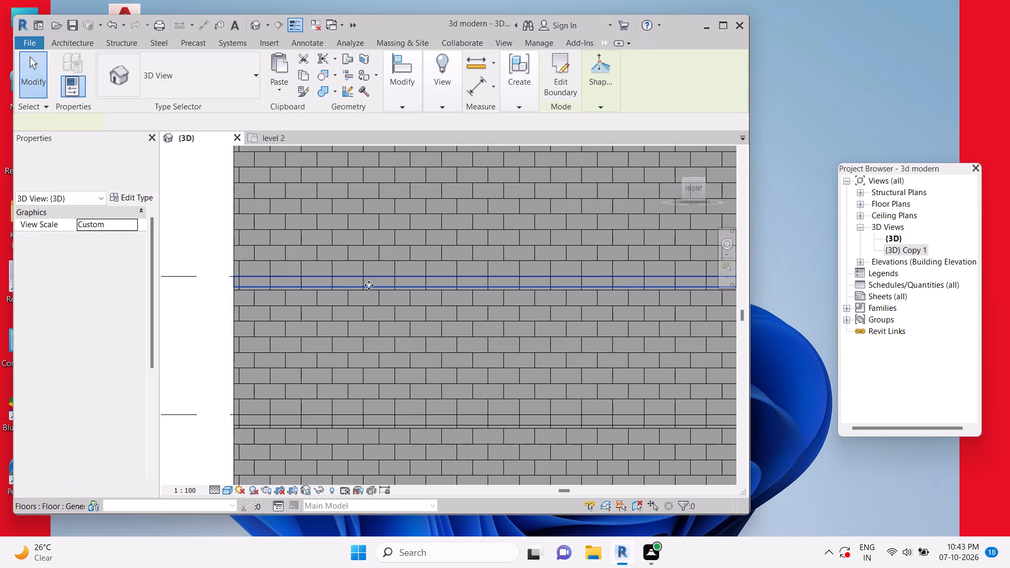
scroll(411, 273, "down", 7)
key("Escape")
key("Escape")
scroll(575, 385, "up", 4)
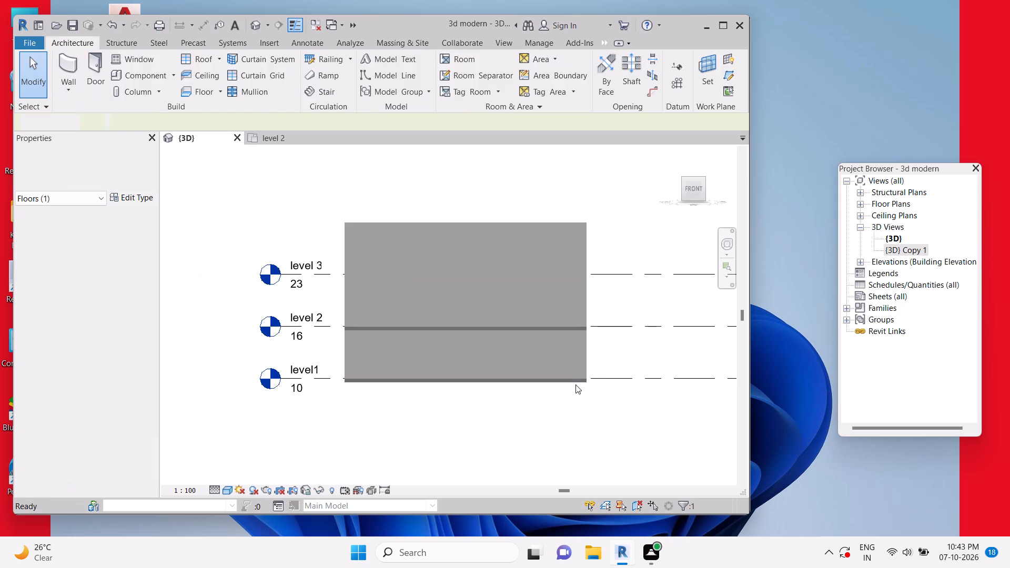
Copy the level1 floor from its lower corner onto the top corner of the level 3 walls as the roof slab.
scroll(575, 384, "up", 4)
key("Escape")
key("Escape")
left_click(609, 376)
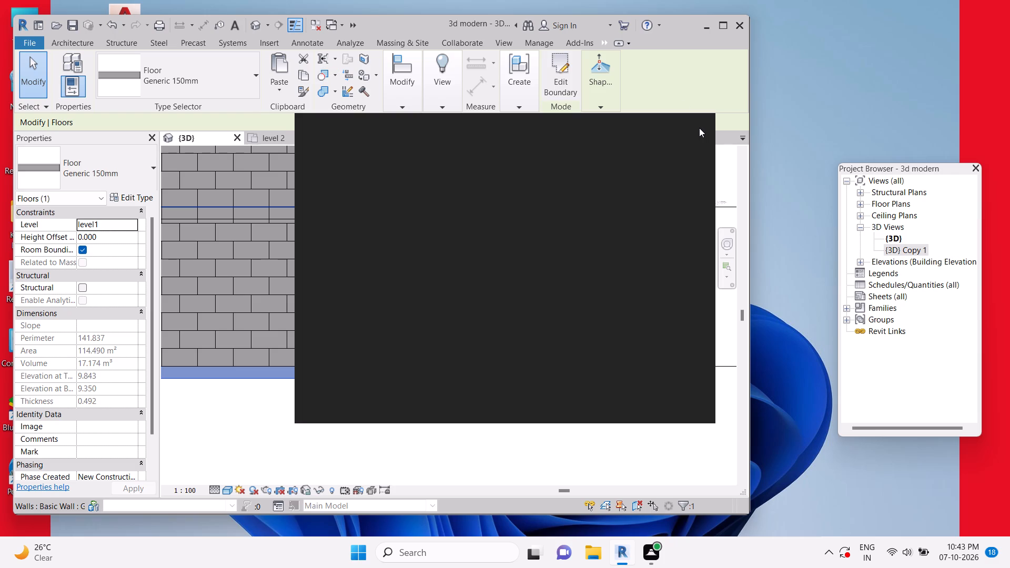
left_click(699, 128)
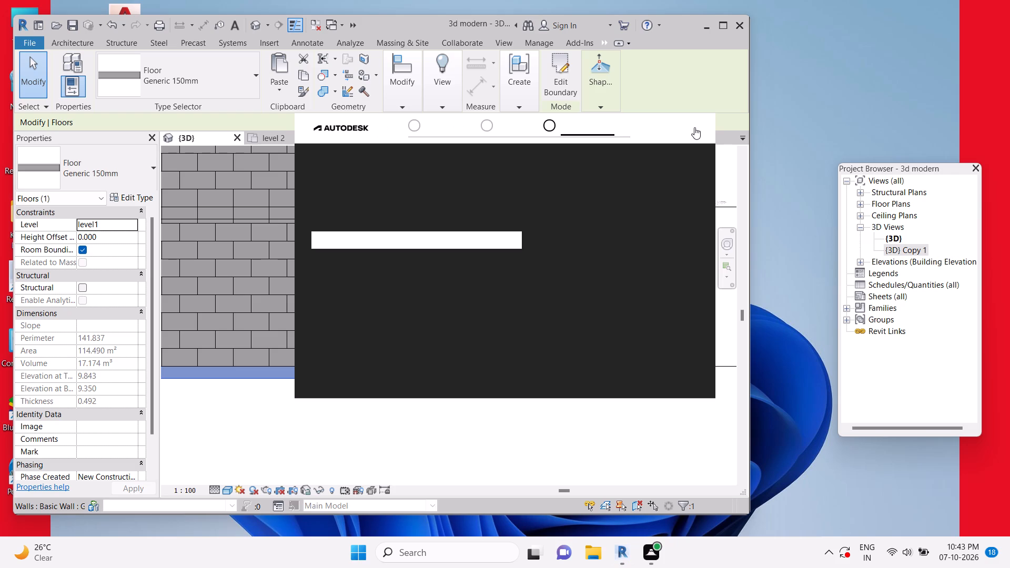
left_click(690, 128)
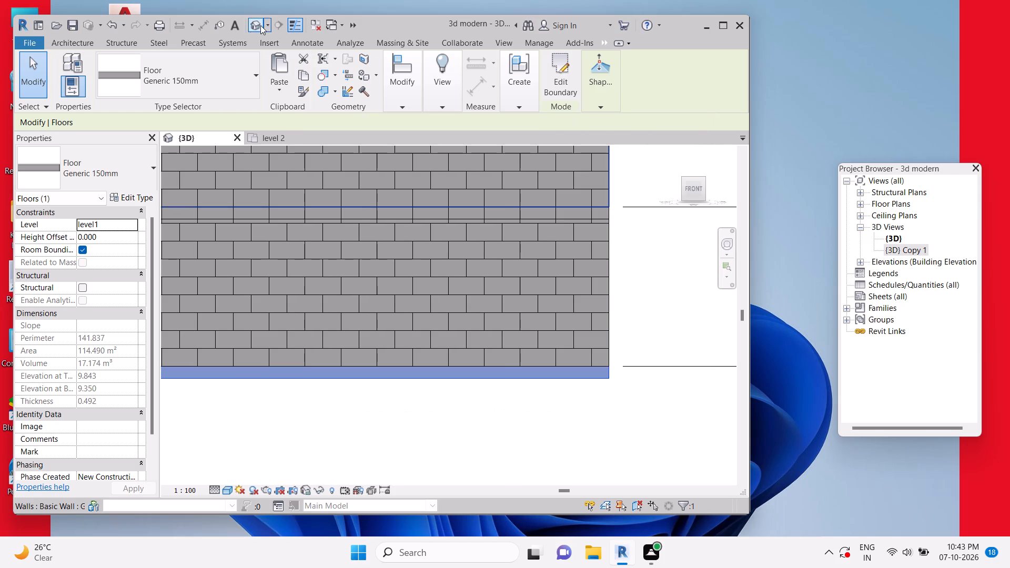
type("co")
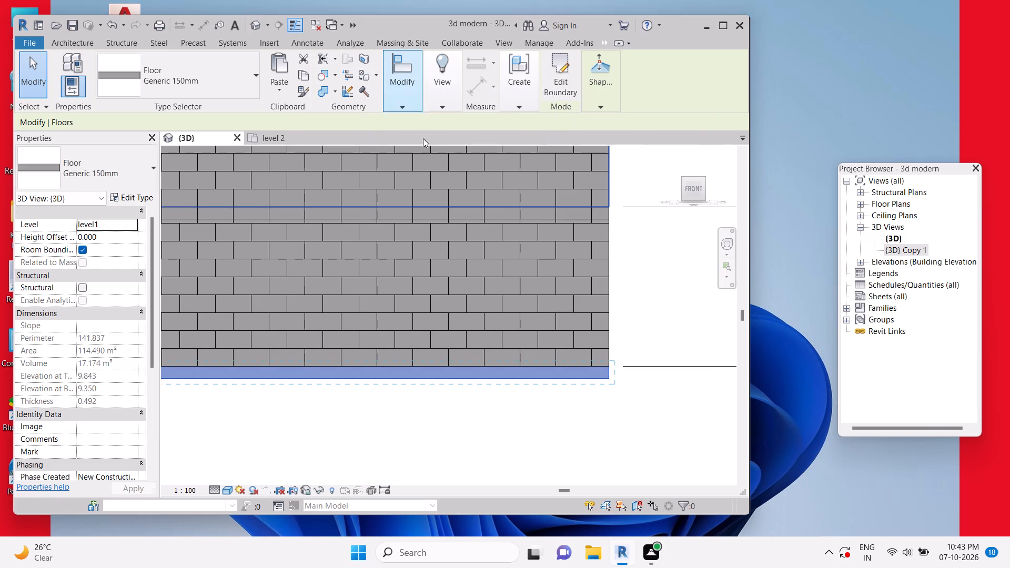
scroll(617, 386, "up", 5)
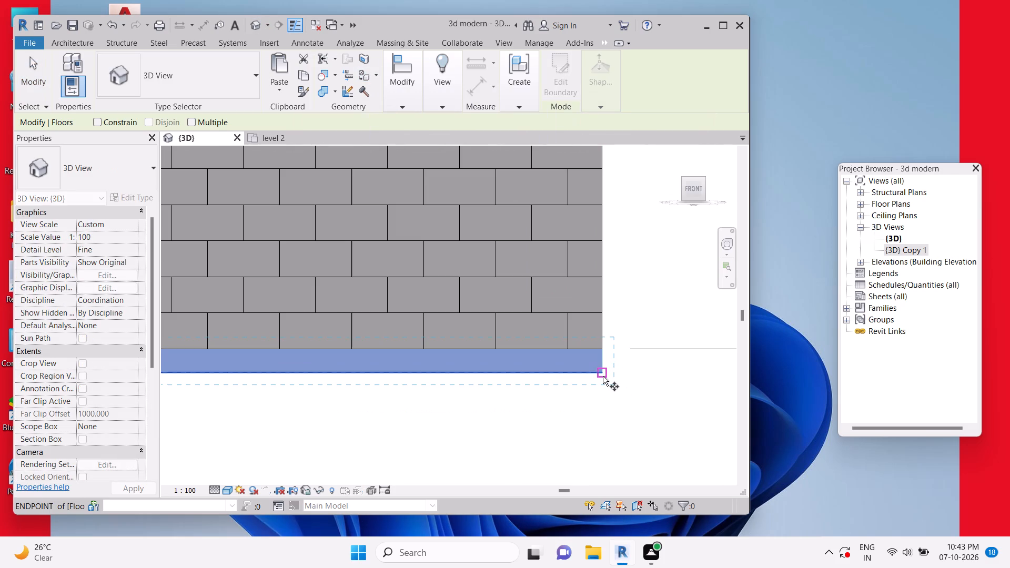
left_click(602, 376)
scroll(602, 376, "down", 13)
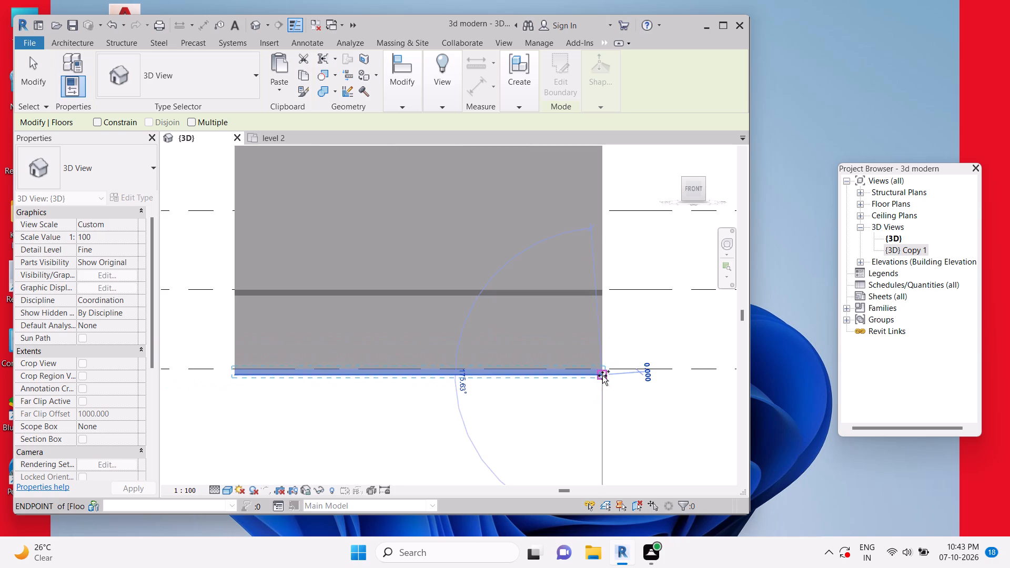
scroll(602, 376, "down", 1)
scroll(600, 244, "up", 4)
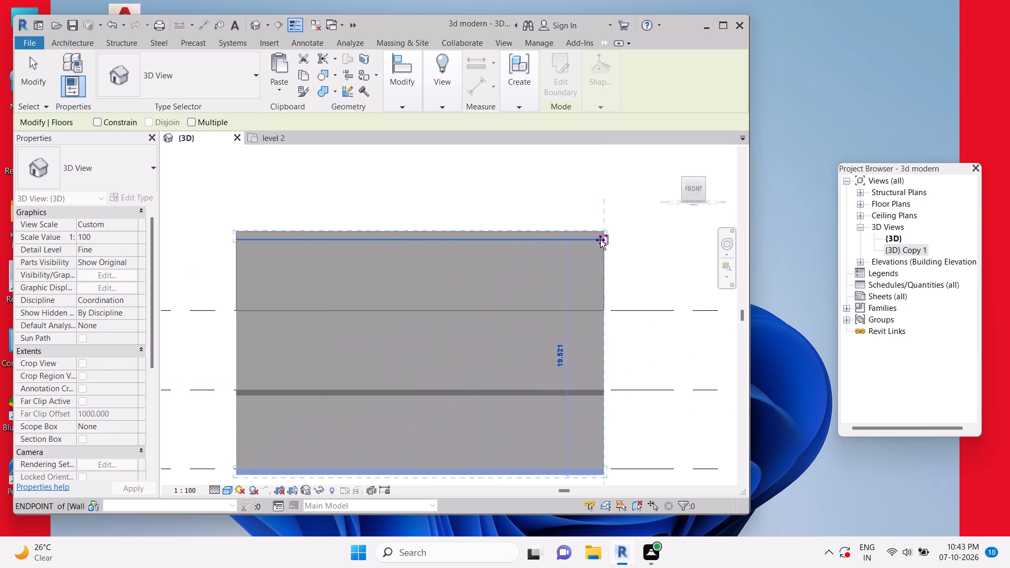
scroll(600, 240, "up", 9)
left_click(611, 212)
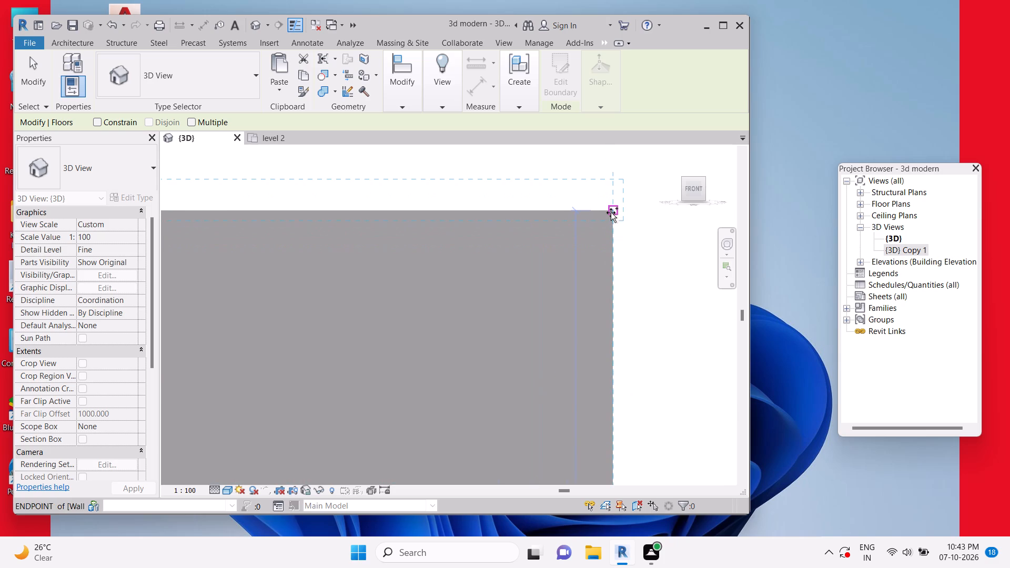
key("Escape")
key("Escape")
key("Escape")
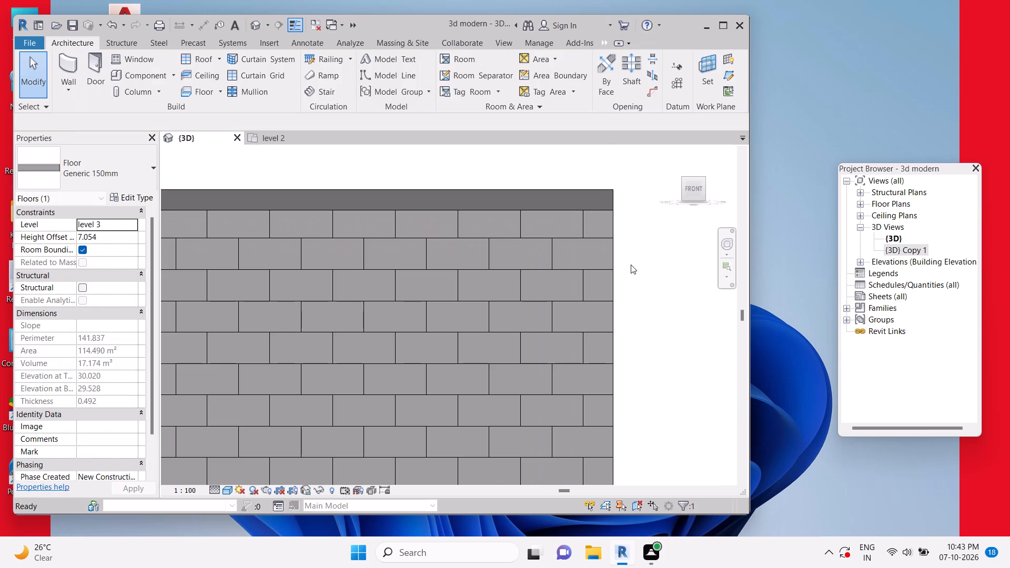
key("Escape")
key("Escape")
key("Escape")
key("Escape")
key("Escape")
key("Escape")
key("Escape")
key("Escape")
key("Escape")
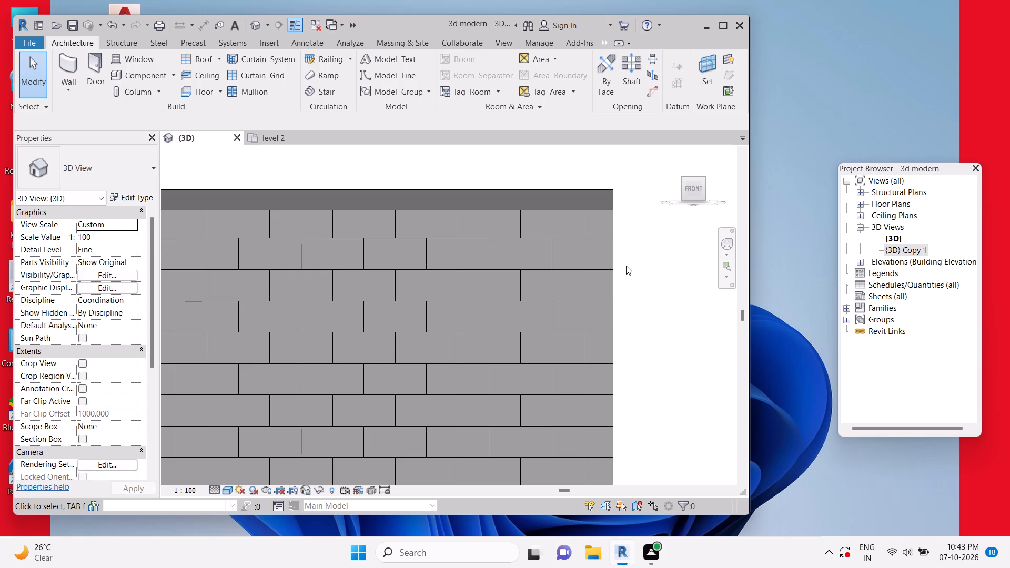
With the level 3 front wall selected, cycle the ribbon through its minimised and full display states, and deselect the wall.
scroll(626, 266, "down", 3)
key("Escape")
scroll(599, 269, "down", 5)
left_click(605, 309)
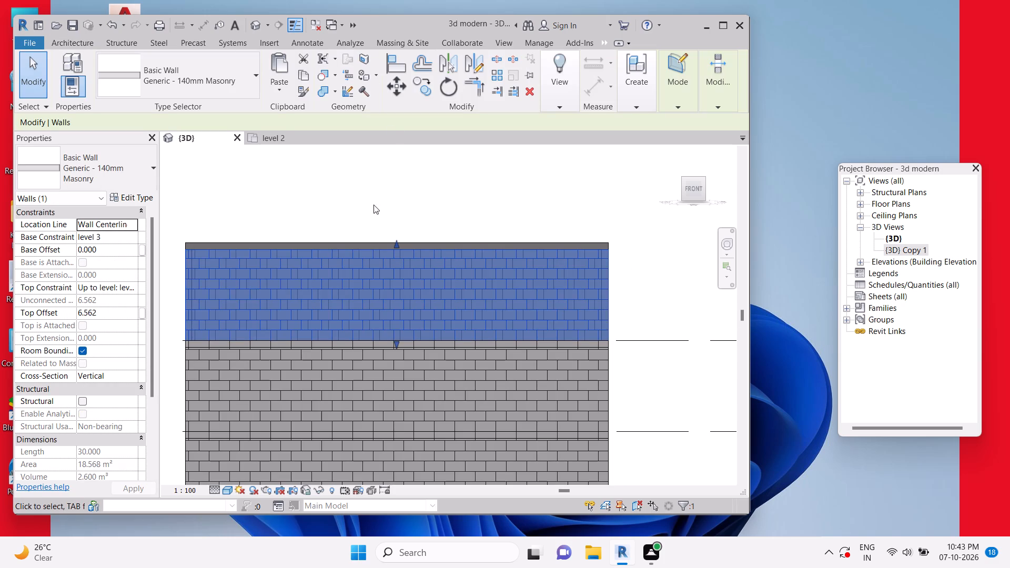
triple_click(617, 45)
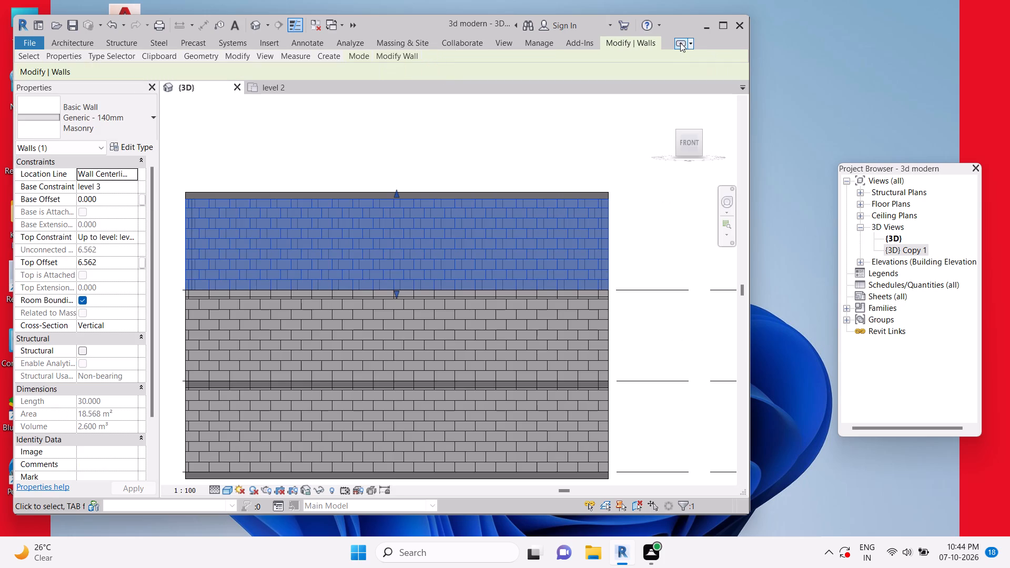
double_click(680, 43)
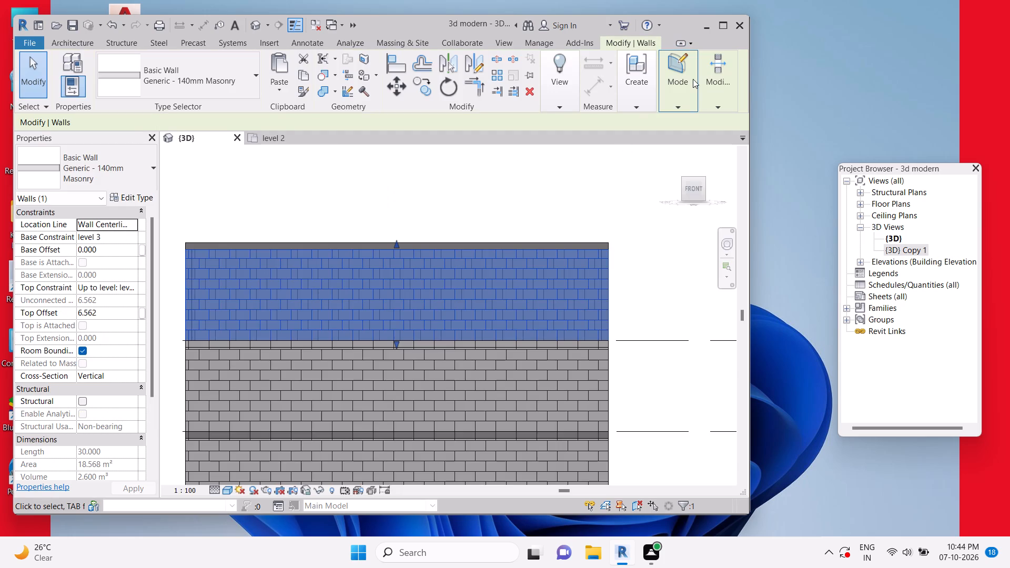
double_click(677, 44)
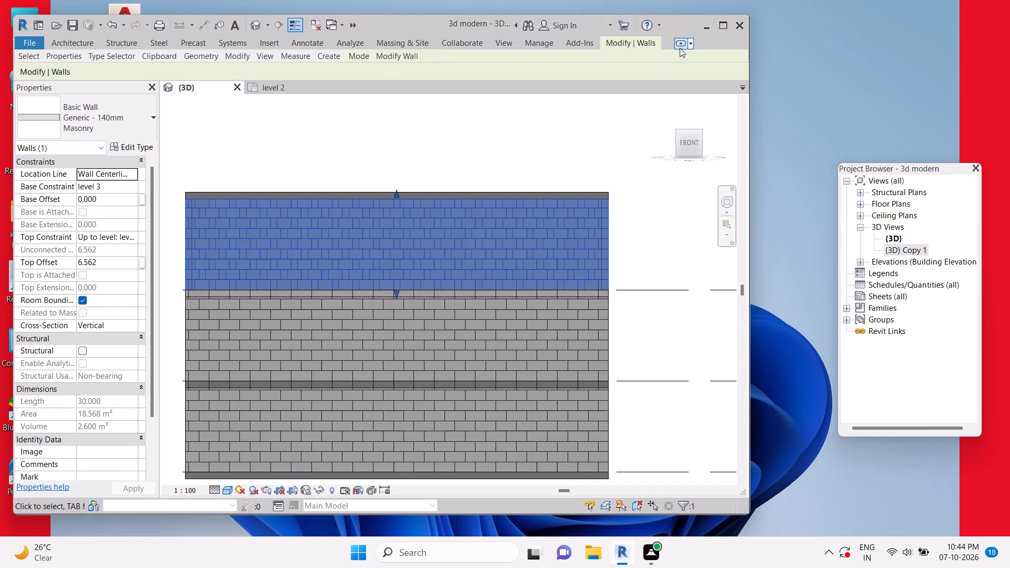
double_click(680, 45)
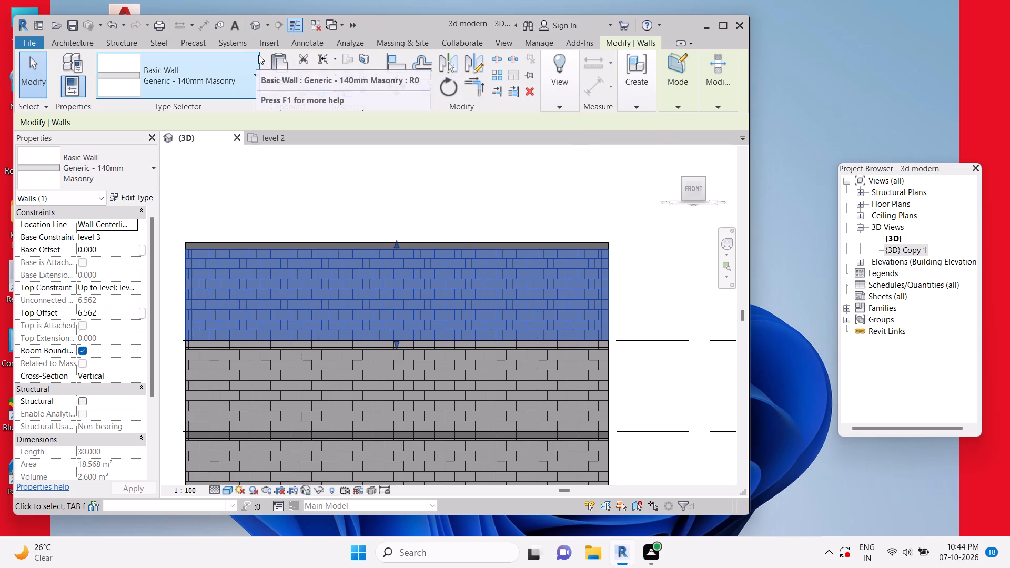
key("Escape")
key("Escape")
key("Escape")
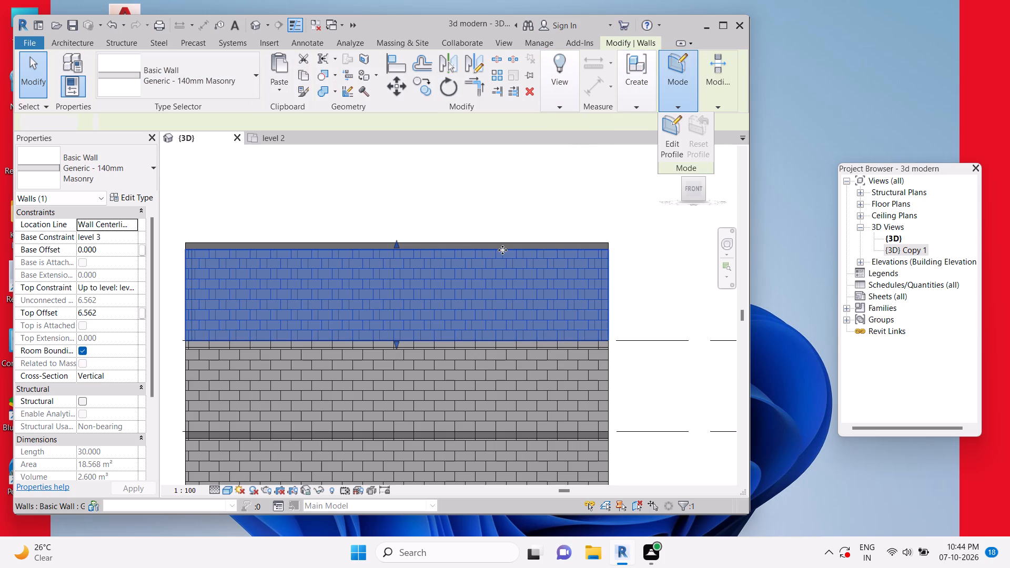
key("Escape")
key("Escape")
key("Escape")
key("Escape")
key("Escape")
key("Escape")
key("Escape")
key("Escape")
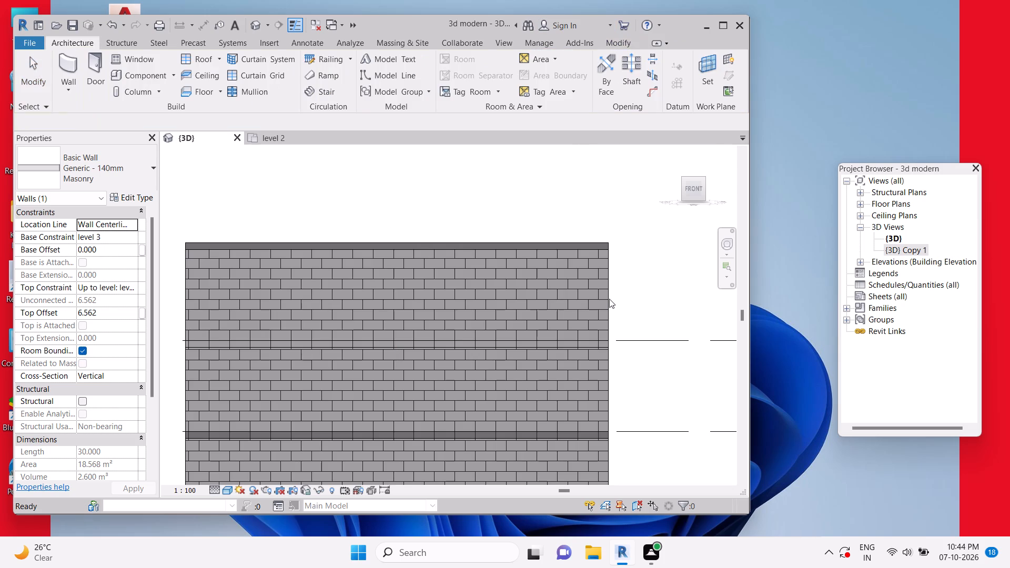
Save the project.
key("ctrl+s")
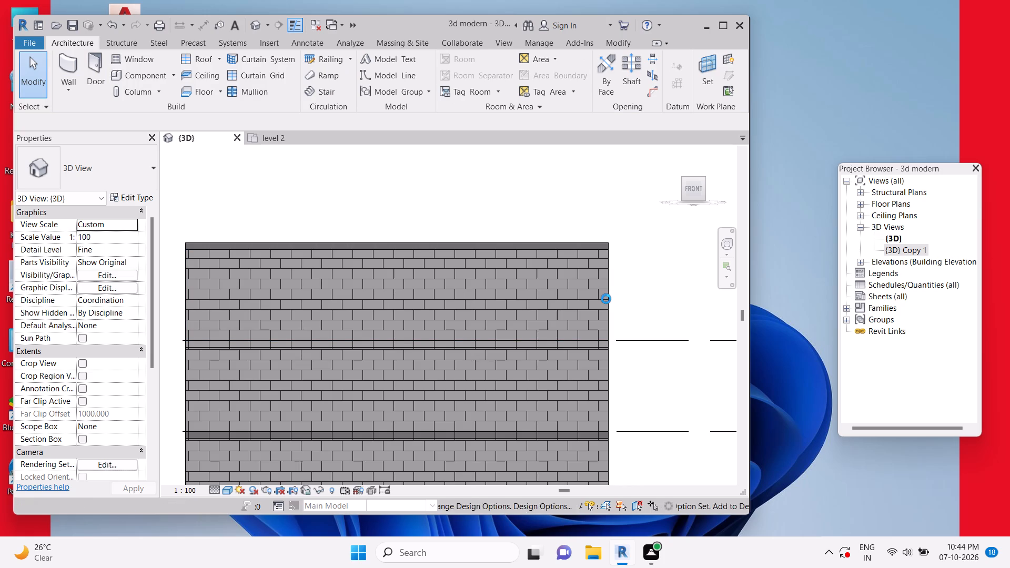
Split the level 3 front wall vertically about 17 ft from its right end, keeping both segments.
left_click(606, 299)
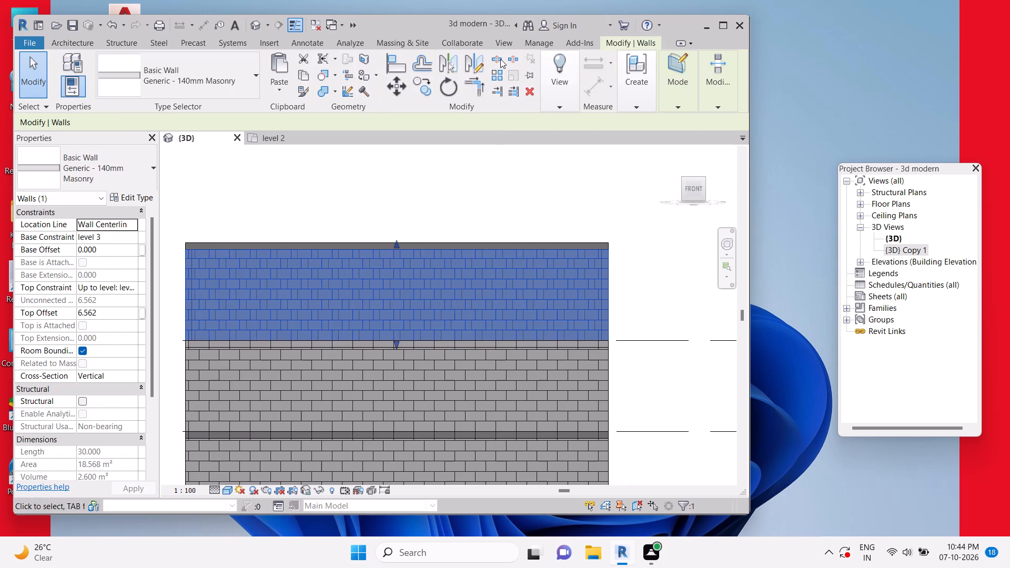
left_click(500, 58)
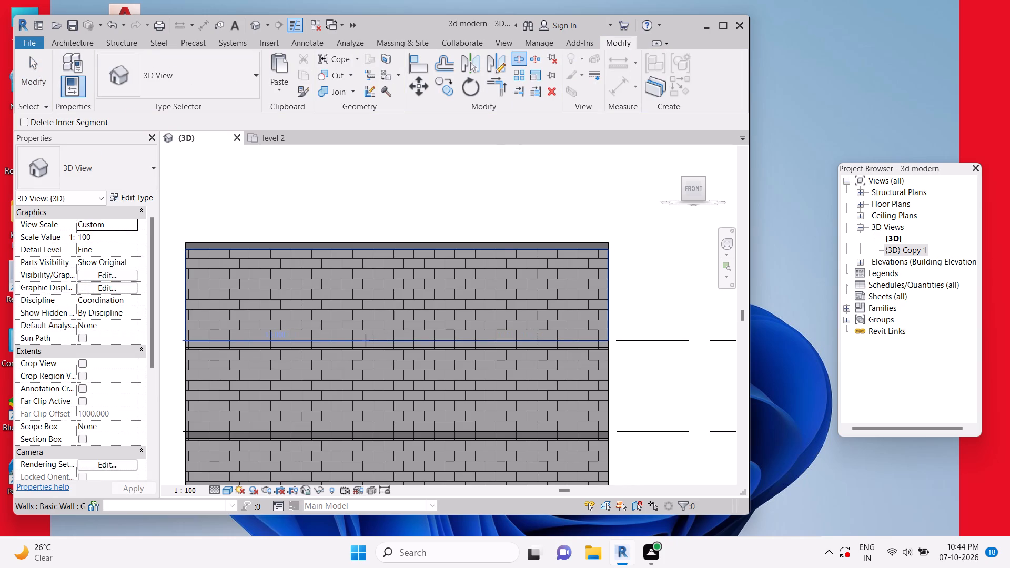
left_click(366, 250)
key("Escape")
key("Escape")
key("Escape")
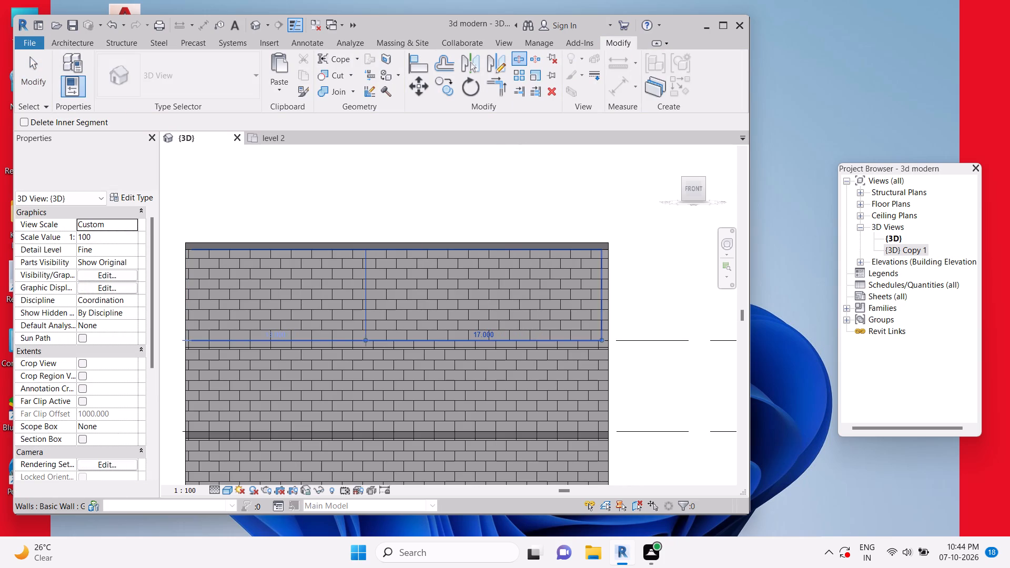
key("Escape")
key("Escape")
key("Escape")
Set the top constraint of the right-hand segment of the level 3 front wall to Unconnected.
left_click(612, 314)
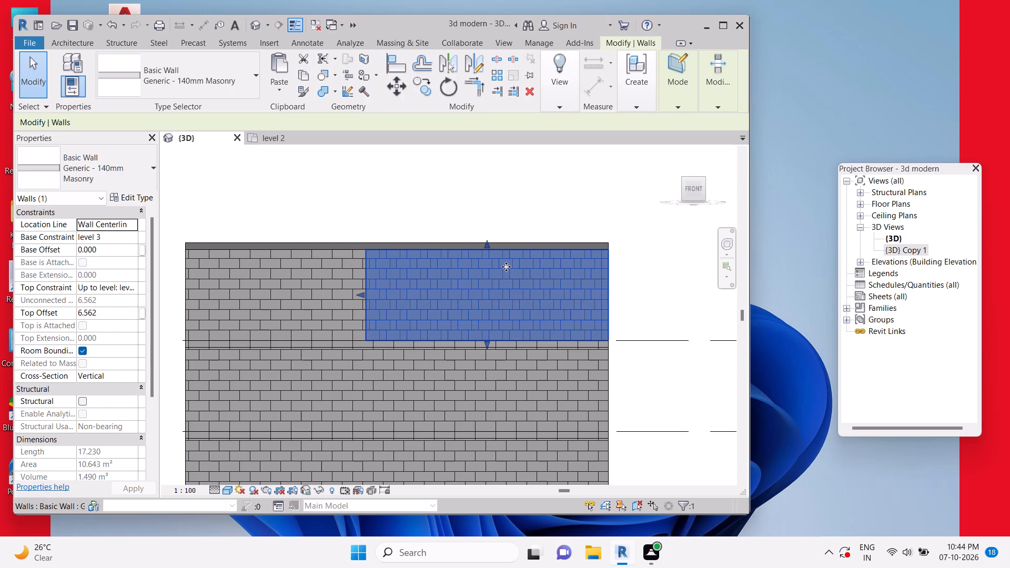
left_click(129, 235)
left_click(128, 236)
left_click(130, 286)
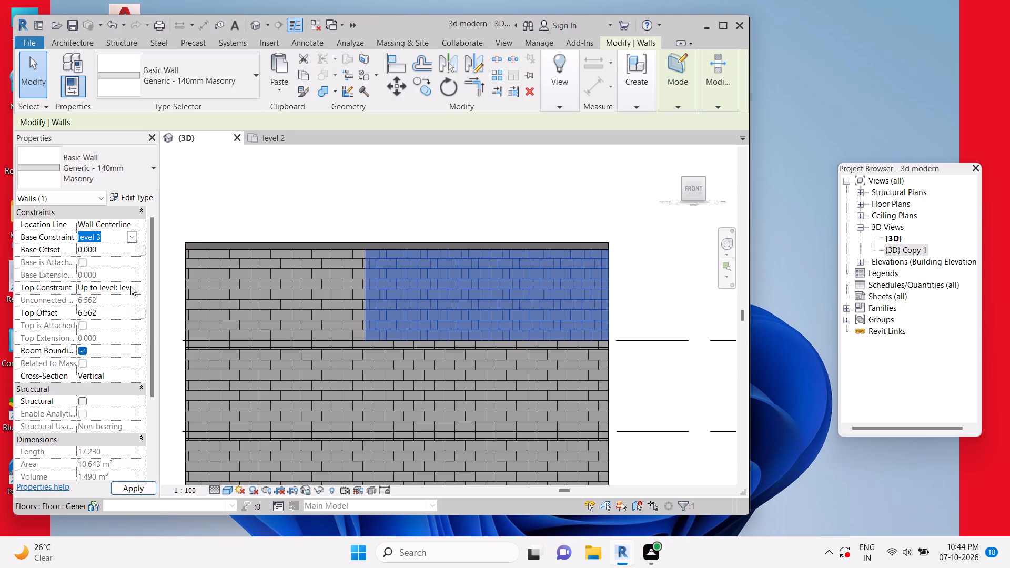
left_click(97, 298)
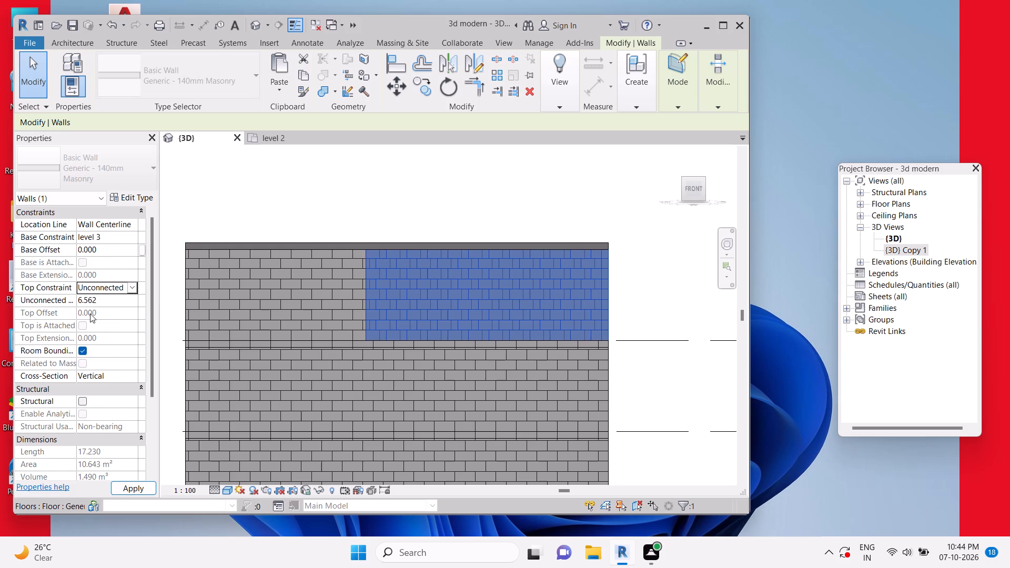
left_click(120, 302)
key("Escape")
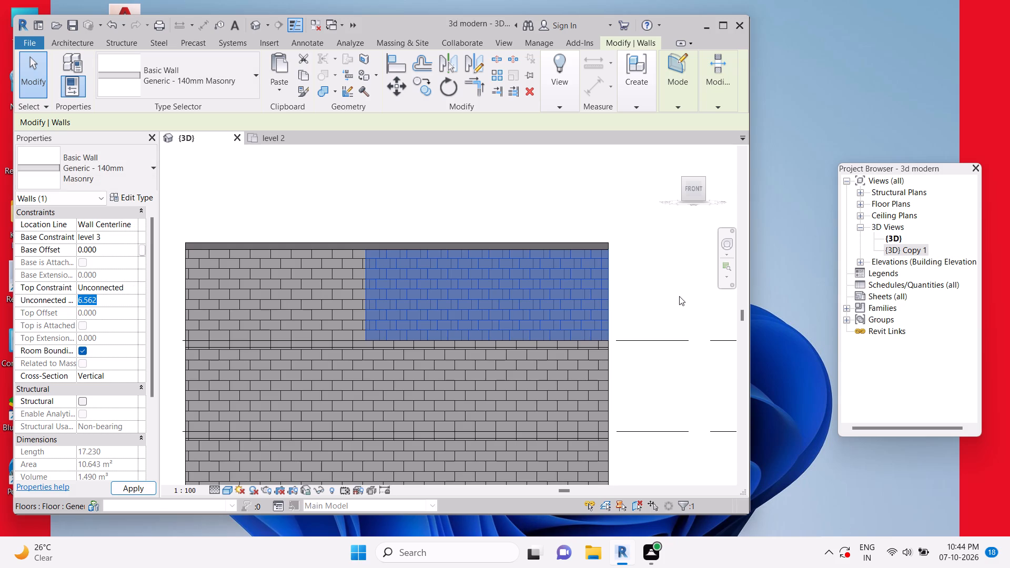
key("Escape")
key("Escape")
Lower the top of the right-hand level 3 front wall segment to slightly above the storey's mid-height.
left_click(609, 299)
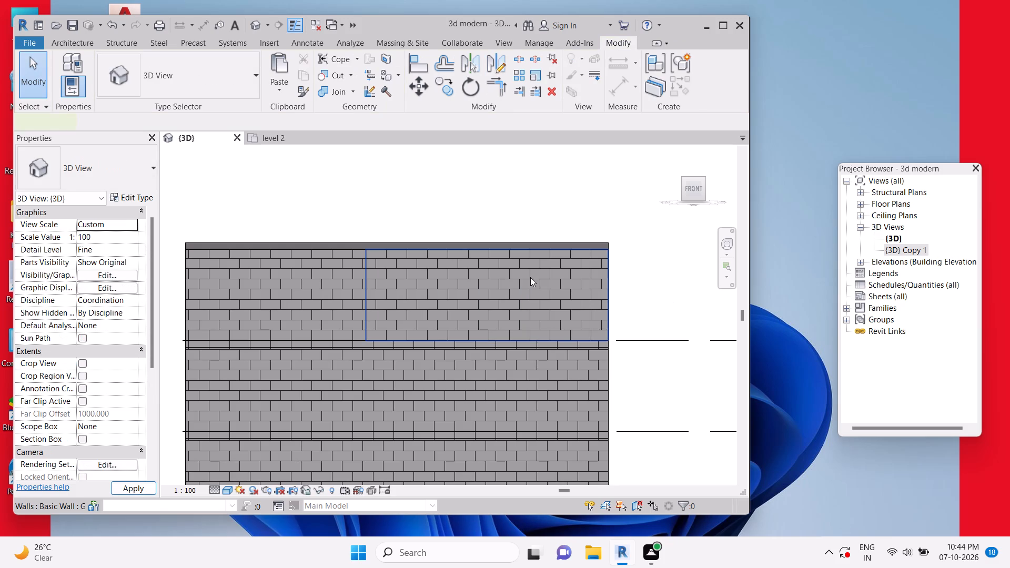
left_click_drag(488, 249, 482, 288)
key("Escape")
key("Escape")
key("Escape")
key("Escape")
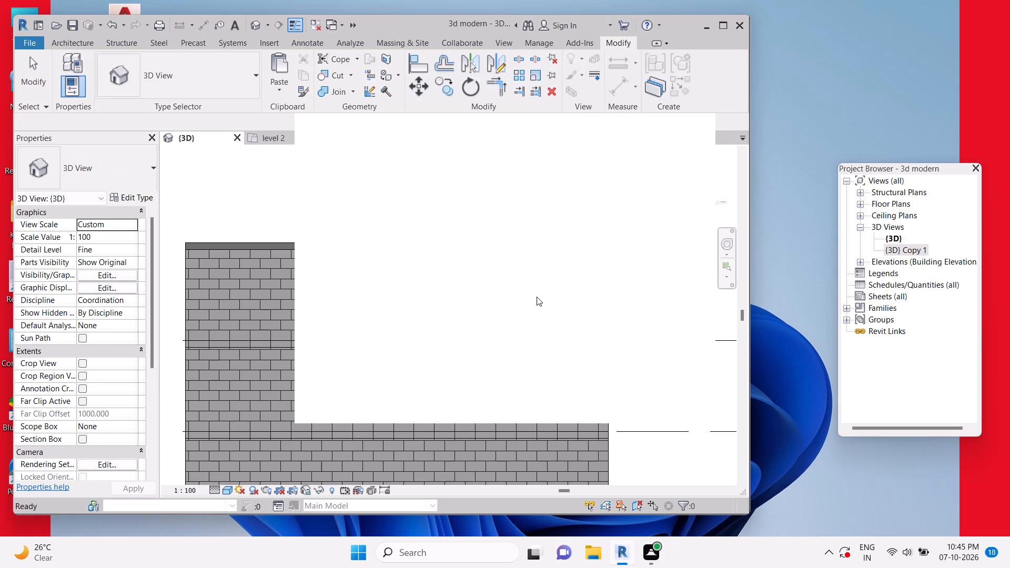
key("Escape")
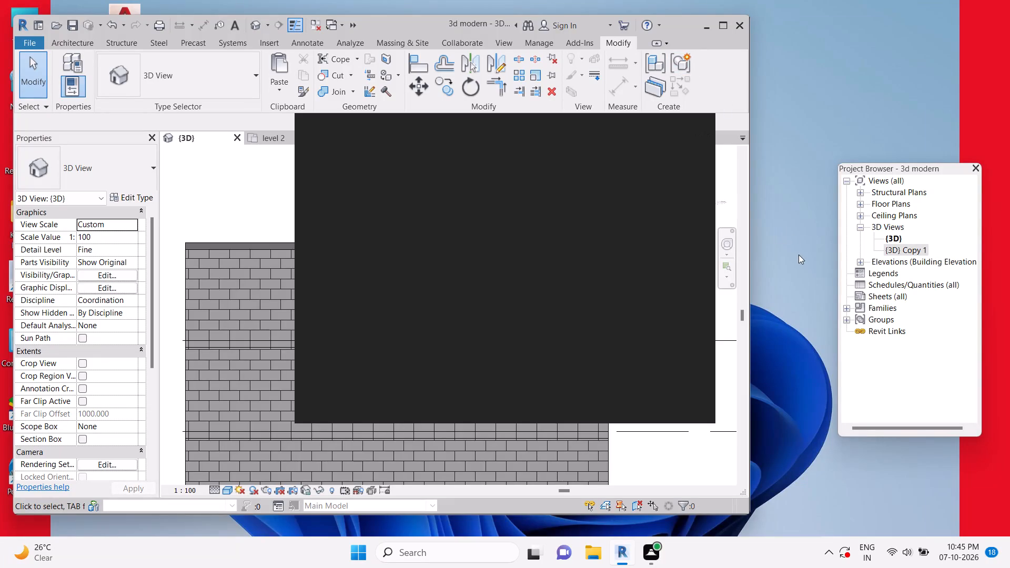
Dismiss the Autodesk Genuine notification card covering the 3D view.
left_click(692, 133)
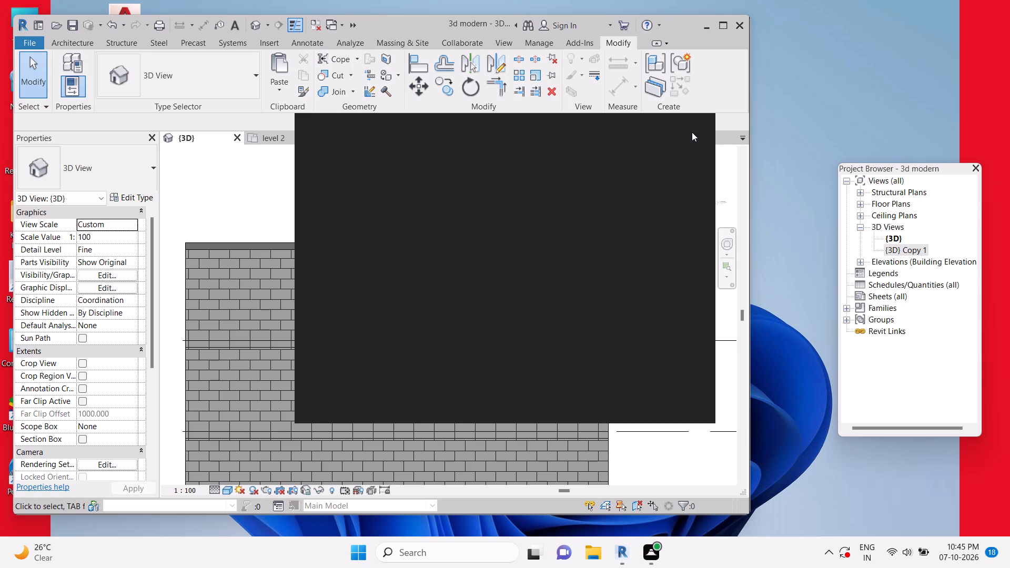
left_click(692, 131)
key("Escape")
key("Escape")
key("Escape")
key("Escape")
key("Escape")
key("Escape")
key("Escape")
key("Escape")
key("Escape")
key("Escape")
key("Escape")
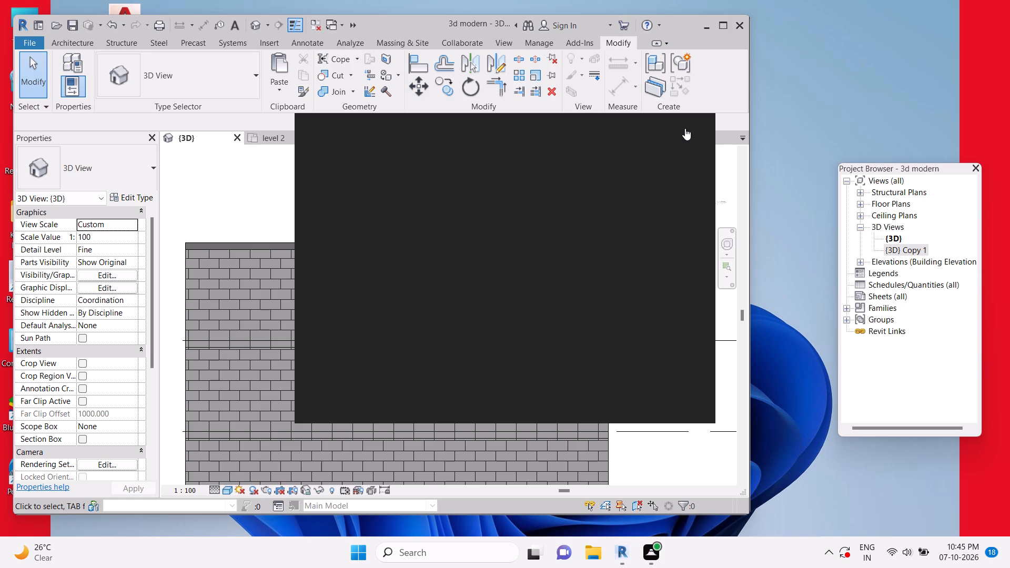
key("Escape")
key("Escape")
key("Escape")
left_click(685, 130)
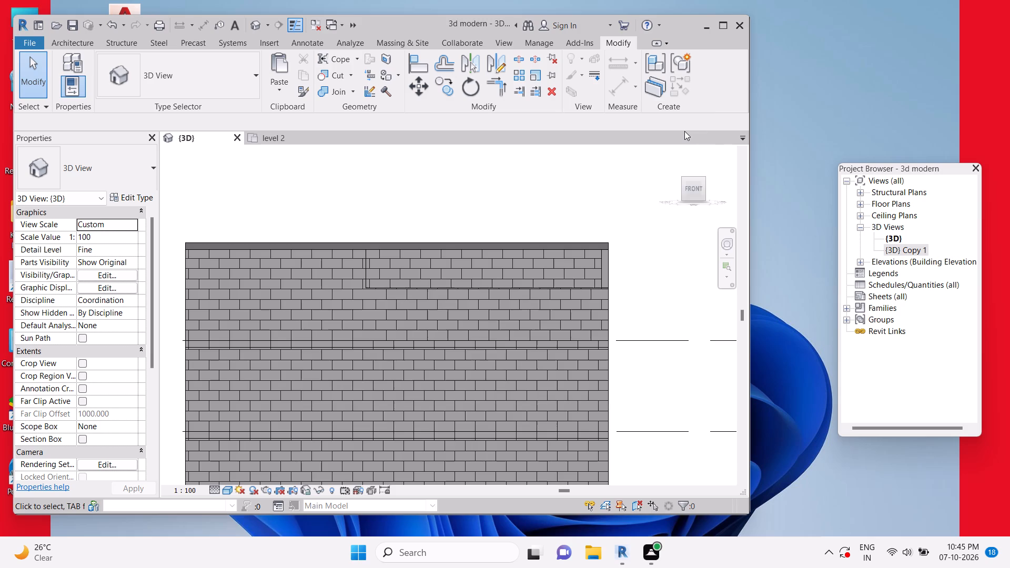
scroll(607, 247, "down", 3)
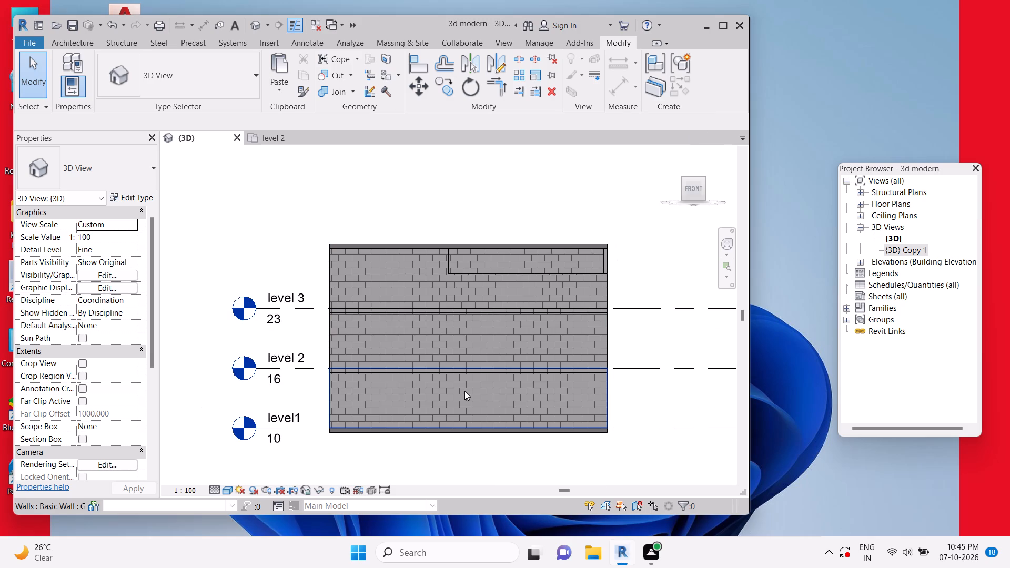
Lower the top of the right-hand level 3 front wall segment to a height of about 2.2 ft.
left_click(601, 270)
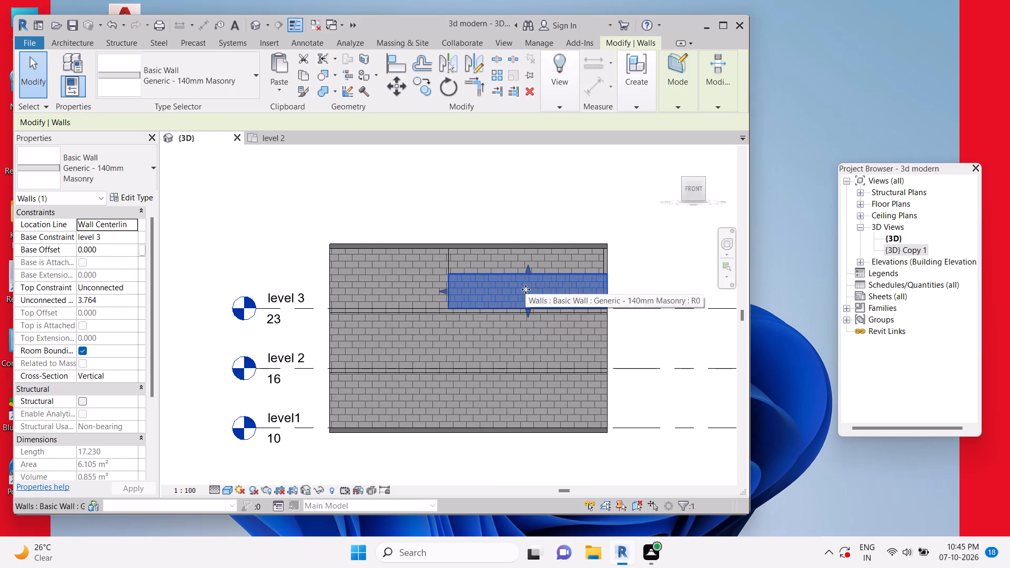
scroll(526, 289, "up", 5)
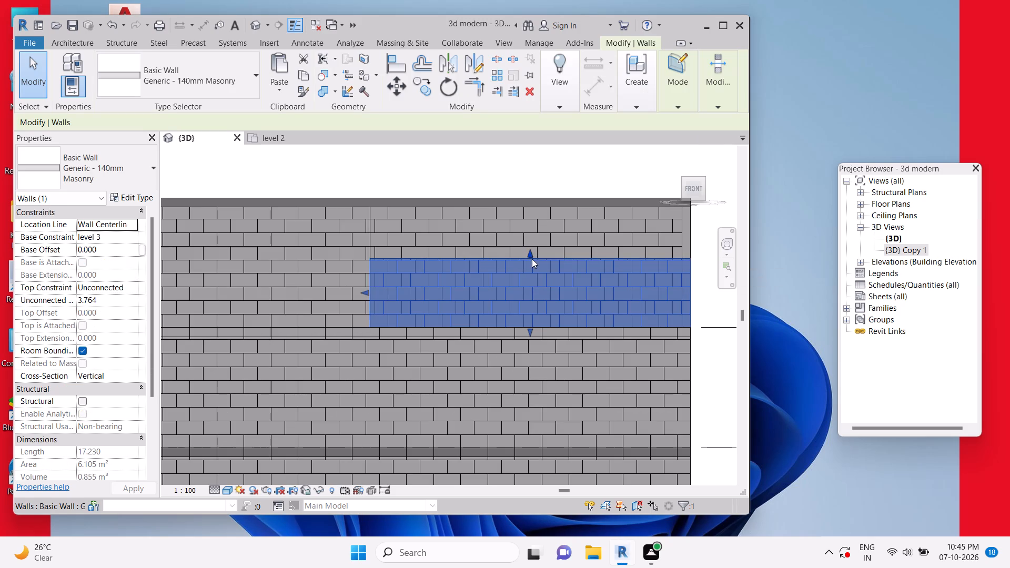
left_click_drag(531, 255, 527, 291)
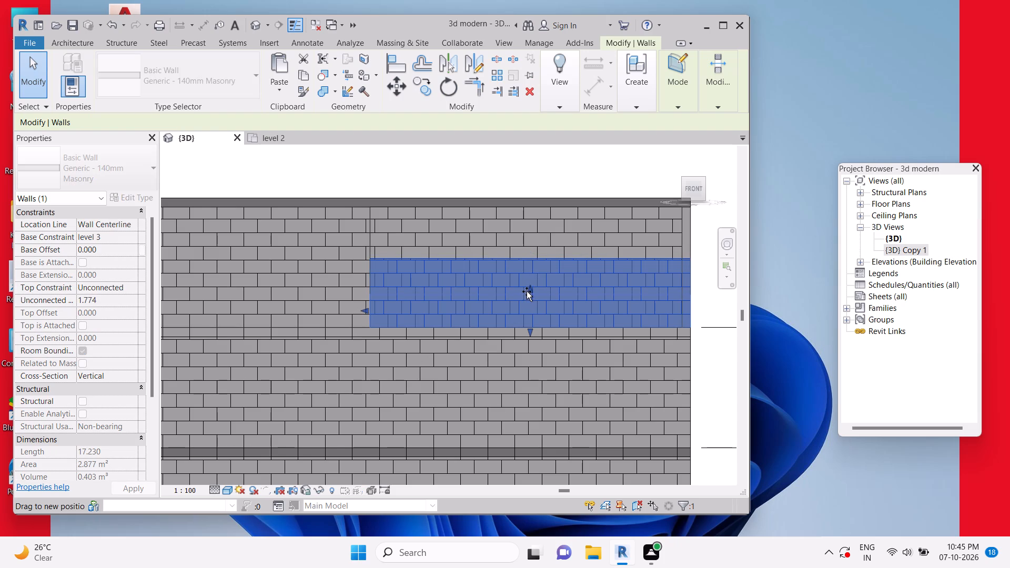
left_click_drag(527, 291, 527, 288)
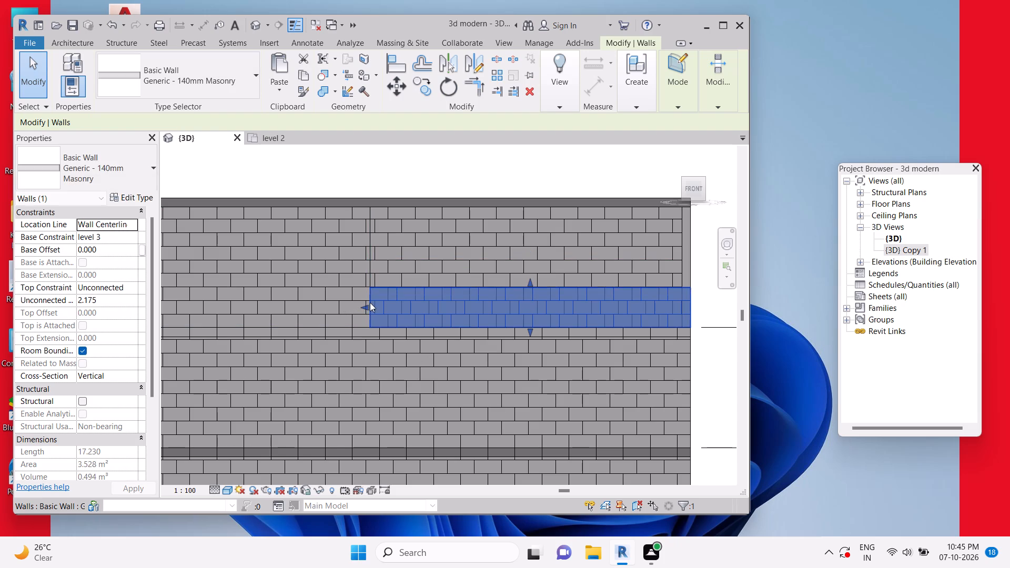
Shorten the low level 3 front wall segment from its left end, extending the adjoining full-height segment to about 20.8 ft.
left_click_drag(366, 305, 577, 309)
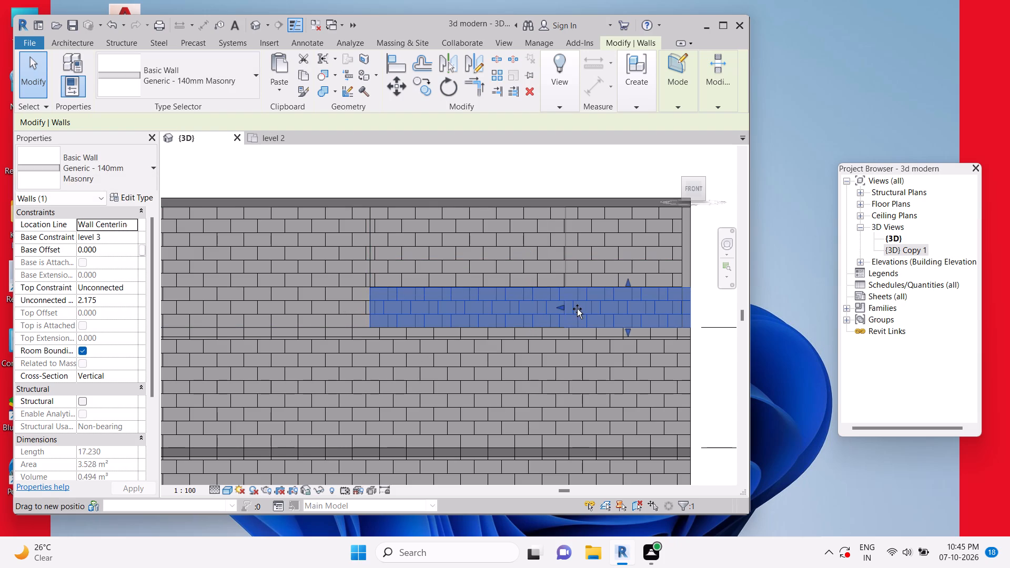
left_click_drag(577, 309, 516, 313)
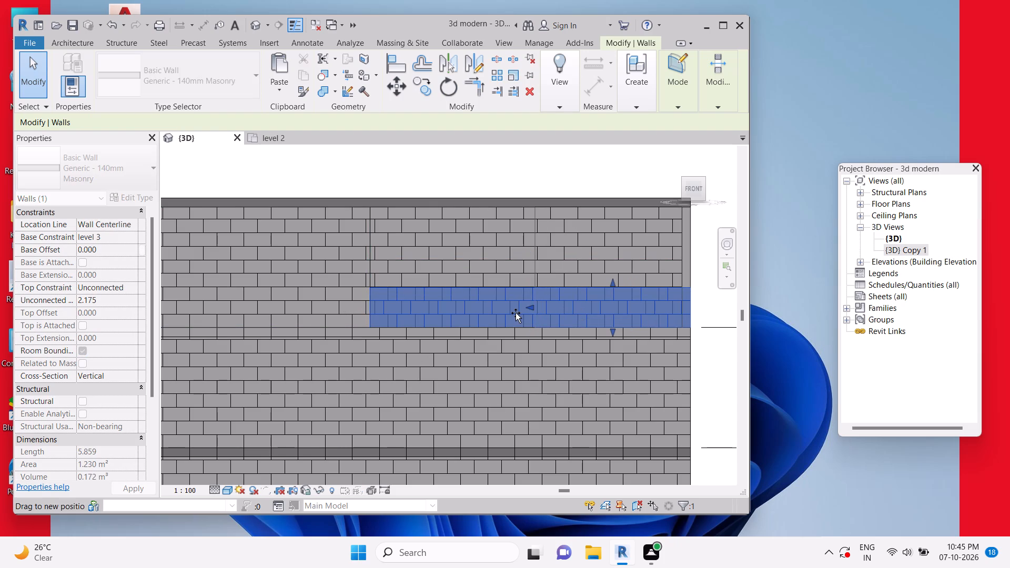
left_click_drag(516, 313, 517, 313)
key("Escape")
key("Escape")
key("Escape")
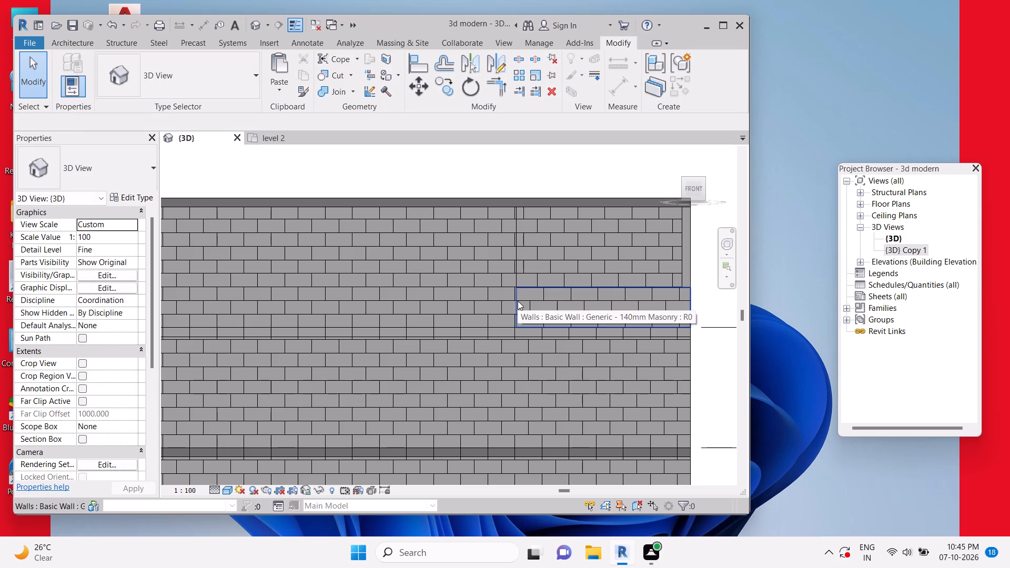
key("Escape")
key("Escape")
Examine the stepped level 3 front wall from an angled 3D view.
scroll(529, 292, "down", 9)
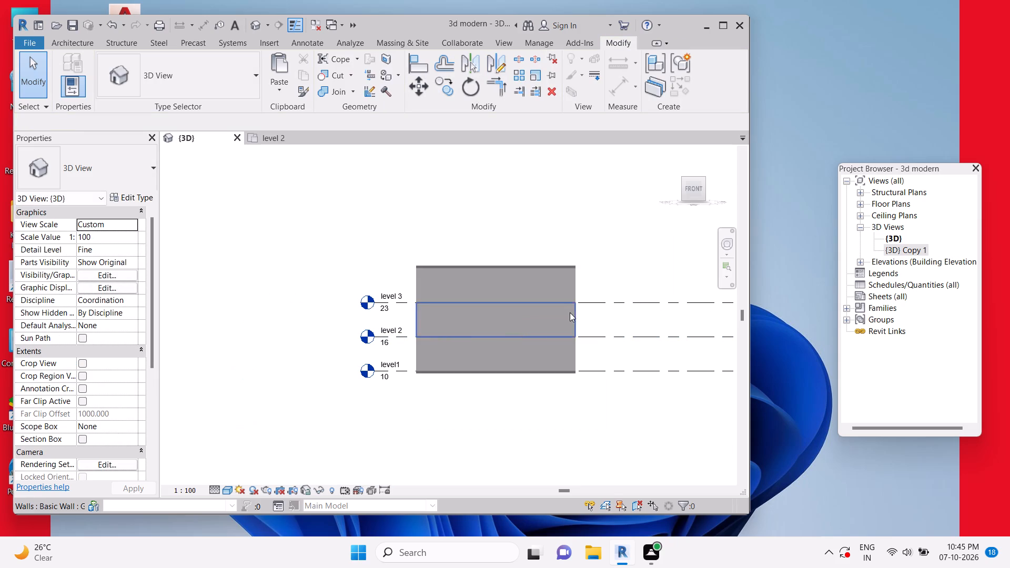
scroll(518, 286, "up", 4)
scroll(524, 294, "down", 3)
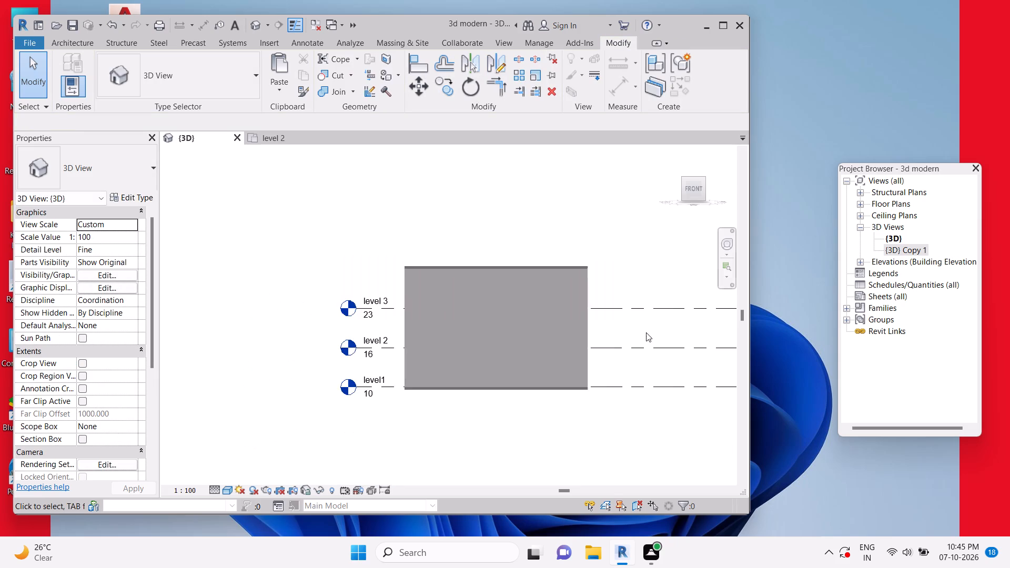
middle_click_drag(646, 333, 598, 391, "shift")
key("Escape")
scroll(510, 303, "up", 4)
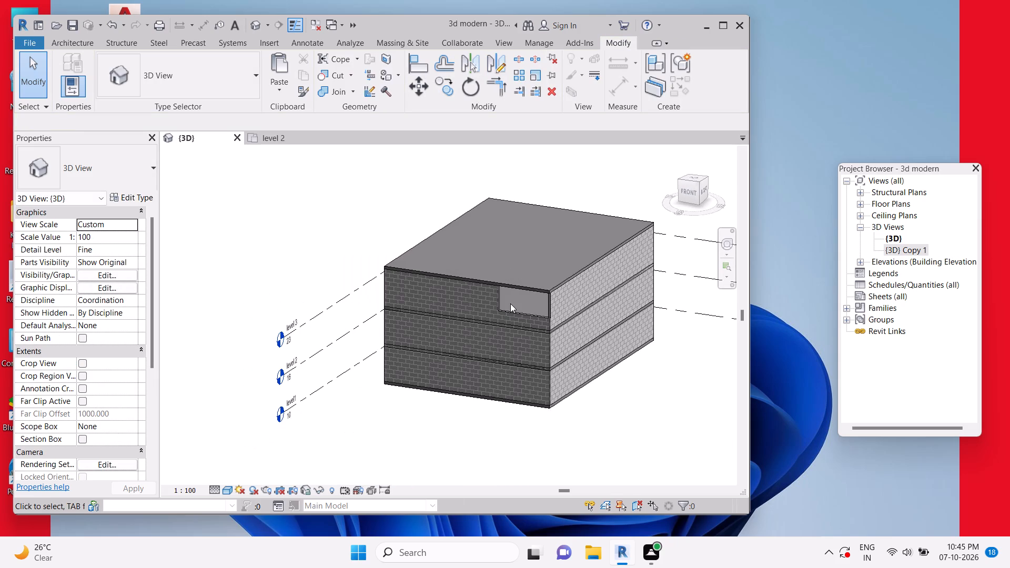
key("Escape")
left_click(489, 298)
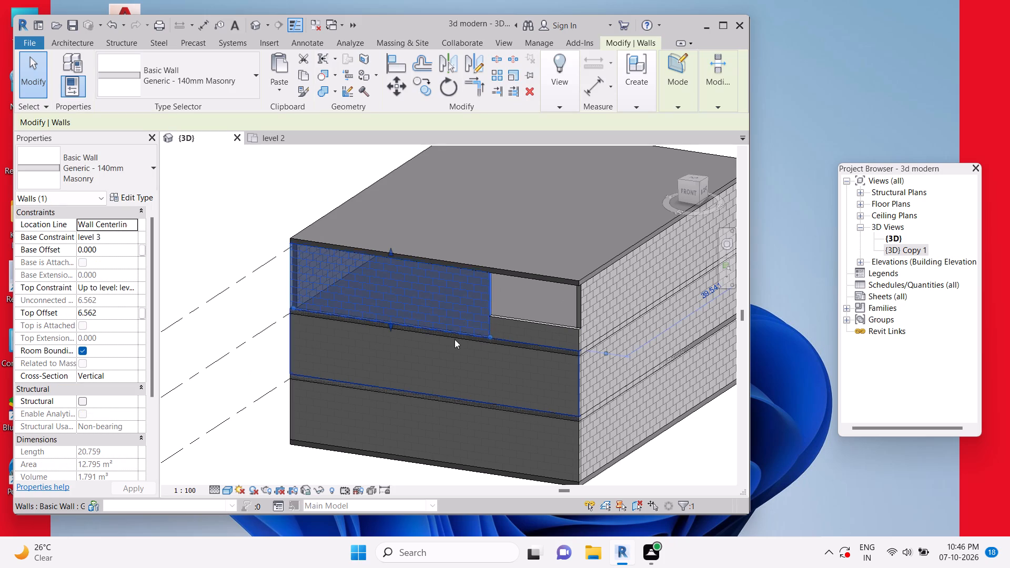
key("Escape")
key("Escape")
In the front view, split the full-height level 3 front wall vertically about 9 ft from its right end, keeping both segments.
left_click(686, 191)
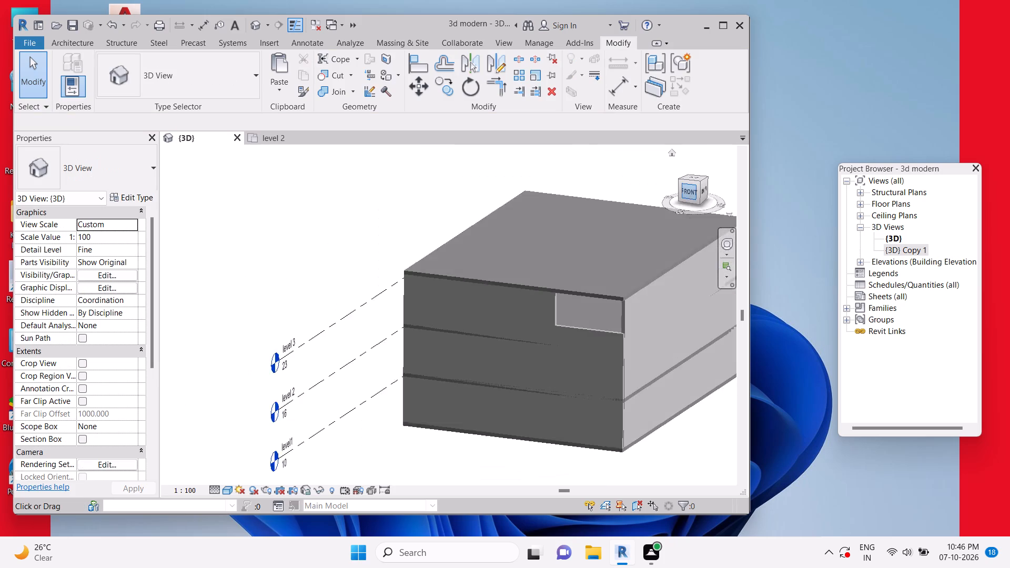
scroll(401, 299, "up", 7)
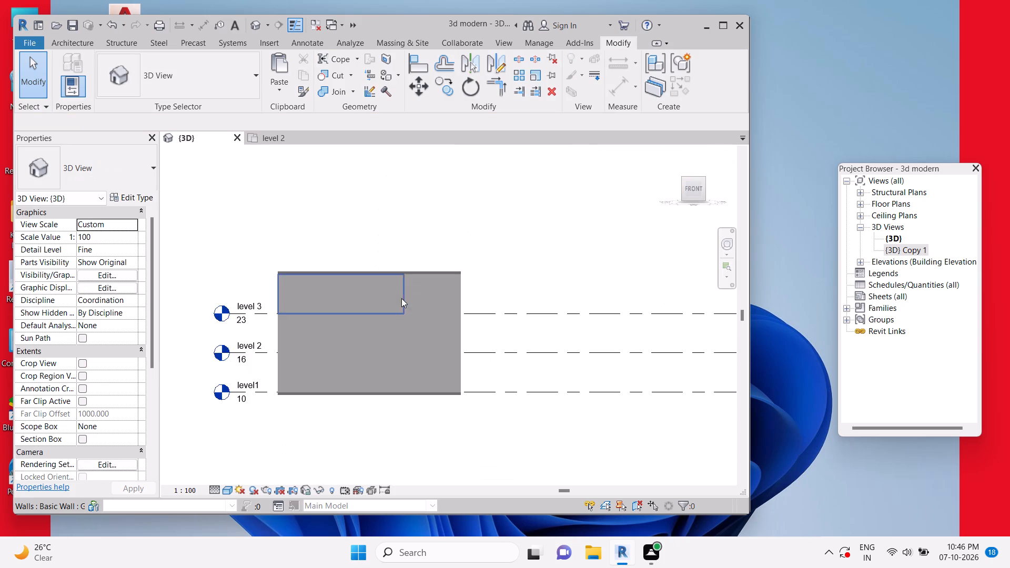
scroll(401, 298, "up", 3)
left_click(403, 286)
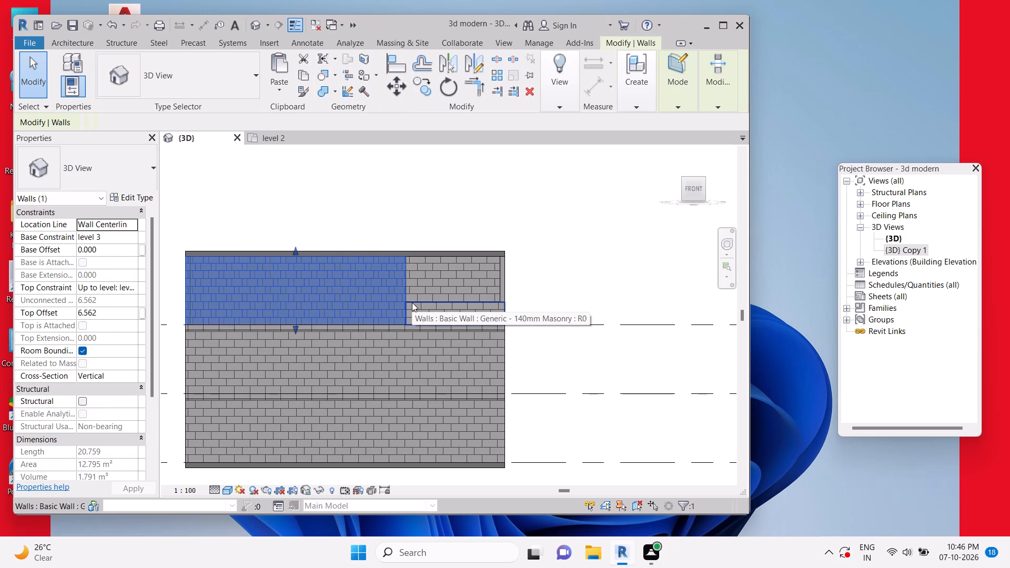
middle_click_drag(311, 325, 415, 322)
scroll(394, 322, "up", 5)
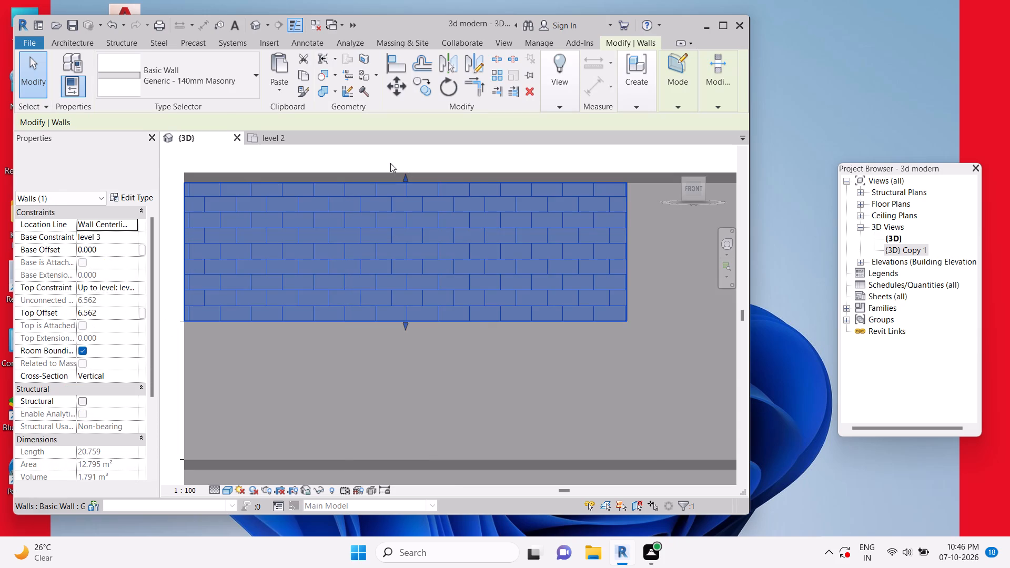
left_click(501, 62)
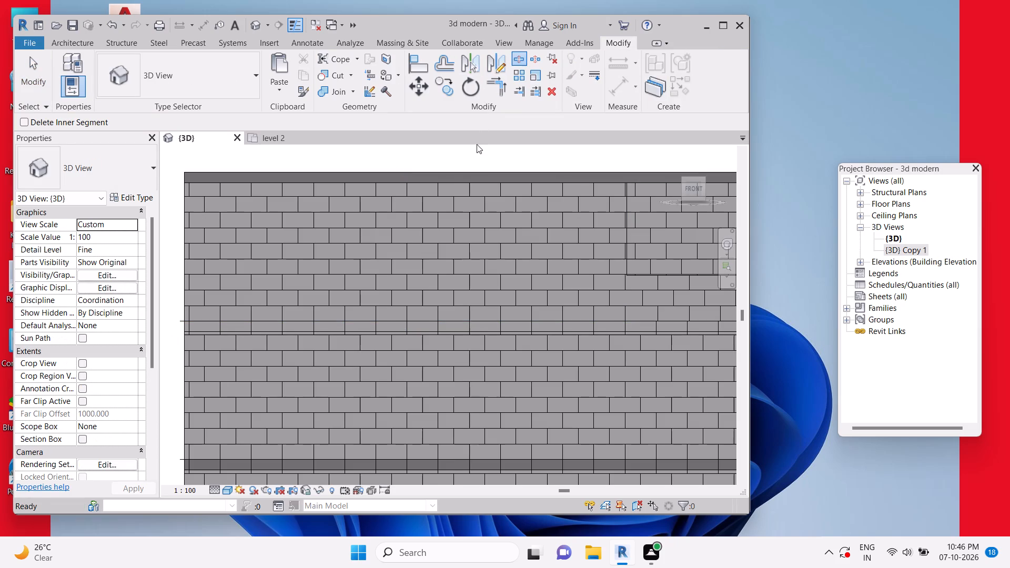
left_click(437, 183)
key("Escape")
key("Escape")
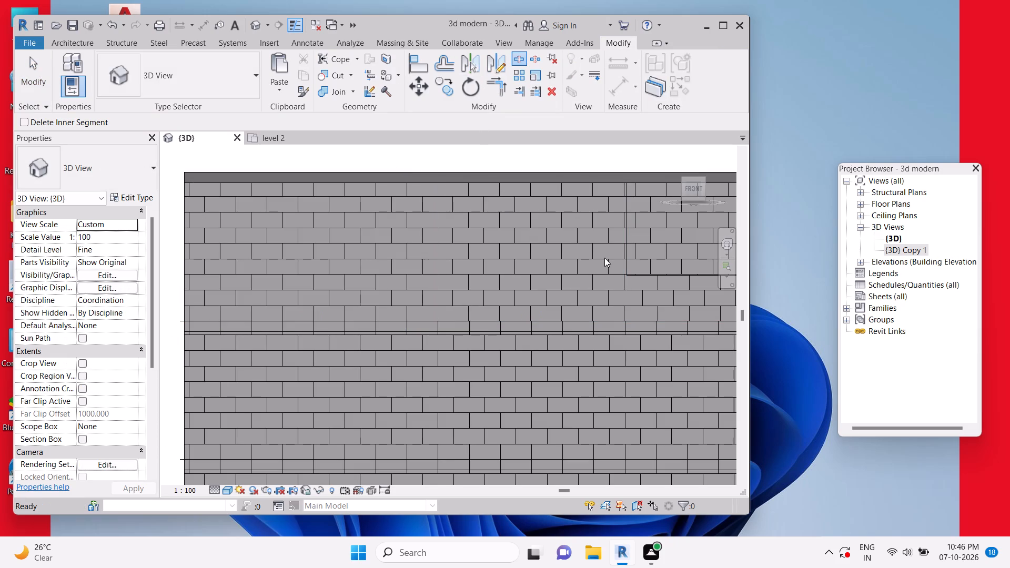
key("Escape")
key("Escape")
Delete the full-height 9 ft middle segment of the level 3 front wall.
left_click(623, 247)
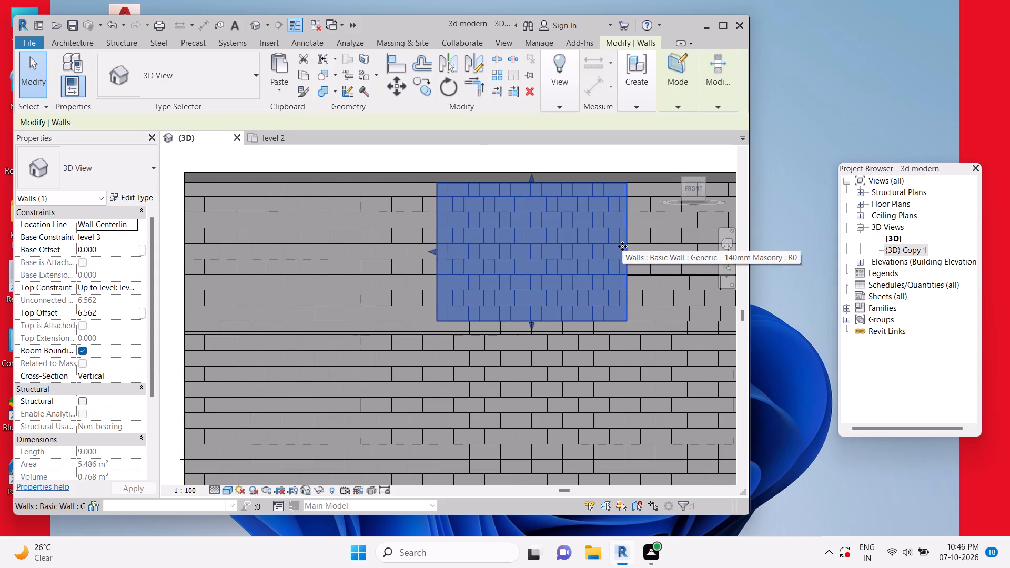
key("Delete")
key("Escape")
Examine the level 3 front opening and the level 2 floor edge above the level 1 front wall from an angled view.
scroll(512, 221, "down", 6)
scroll(549, 289, "up", 1, "shift")
middle_click_drag(512, 340, 502, 363, "shift")
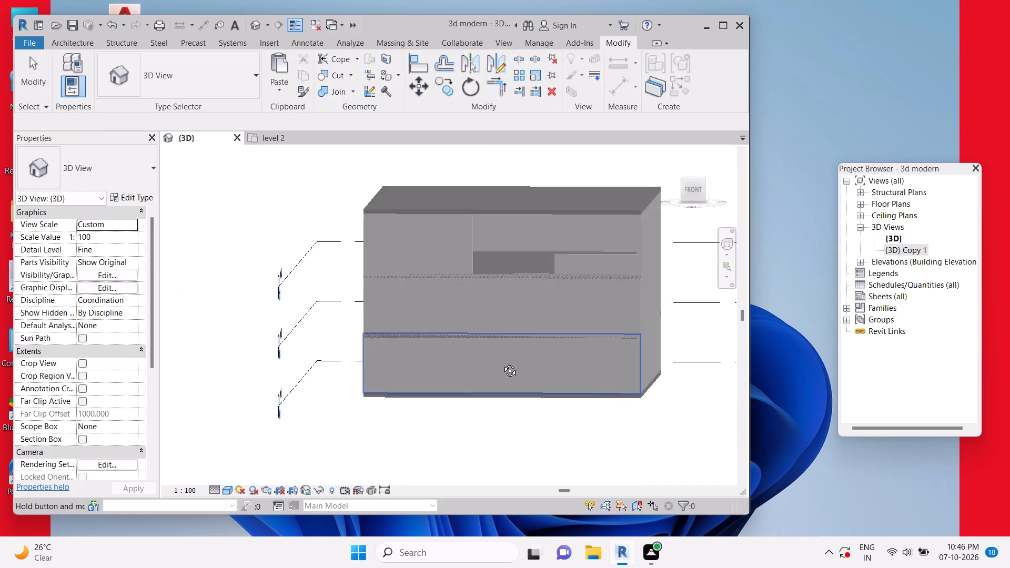
middle_click_drag(502, 363, 491, 383, "shift")
key("Escape")
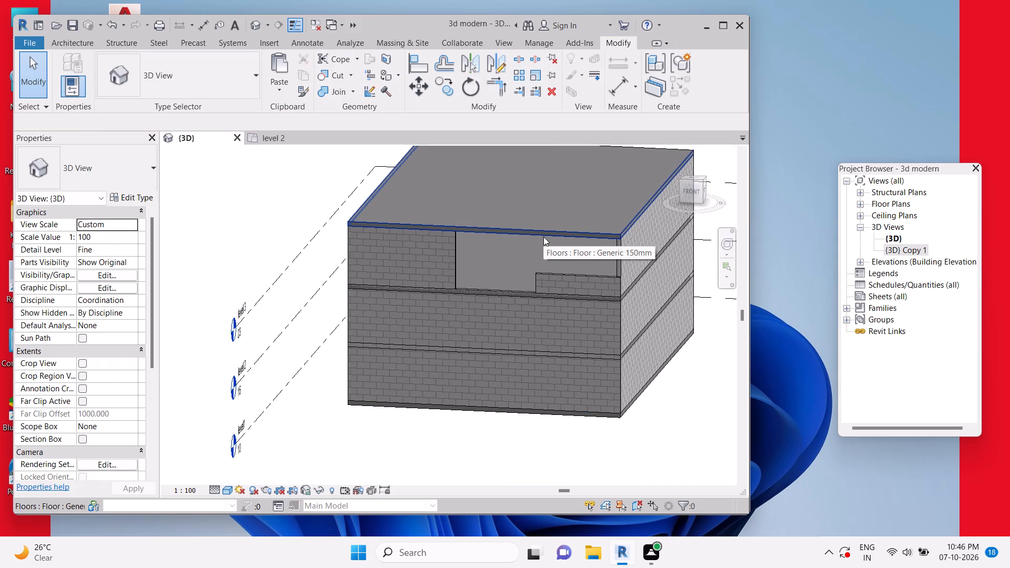
scroll(626, 354, "up", 5)
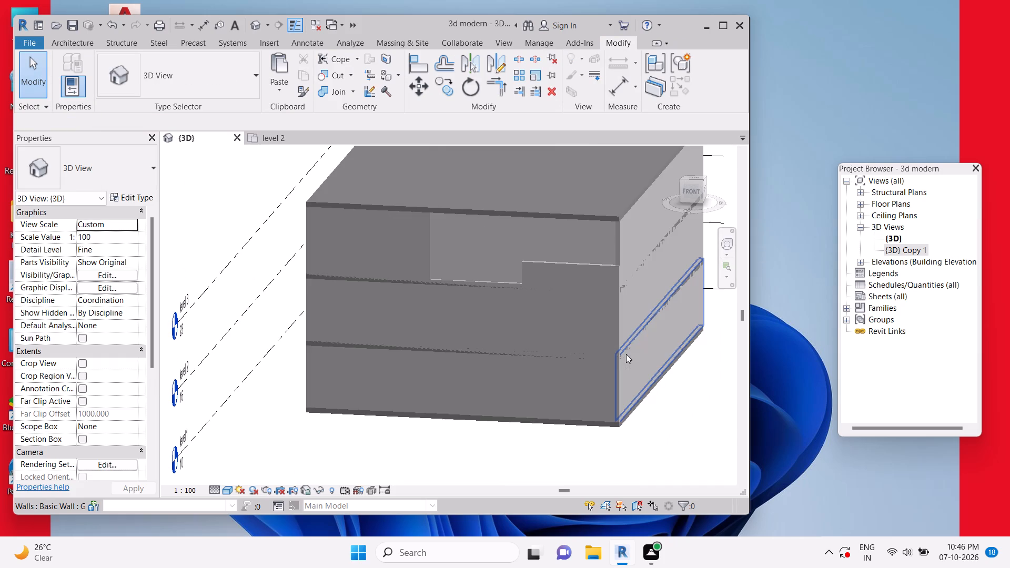
key("Escape")
key("Escape")
scroll(613, 364, "up", 4)
key("Escape")
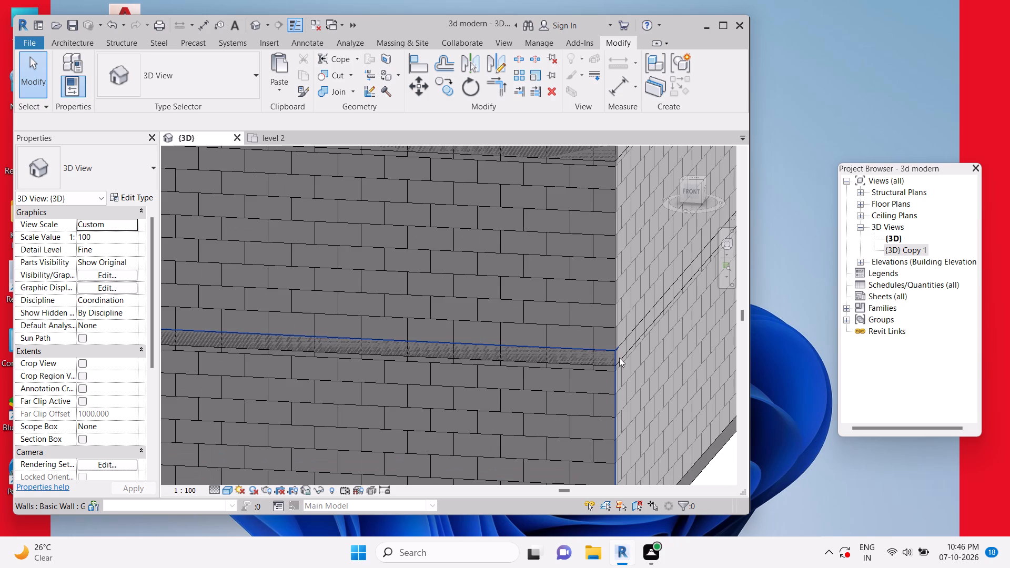
left_click(596, 360)
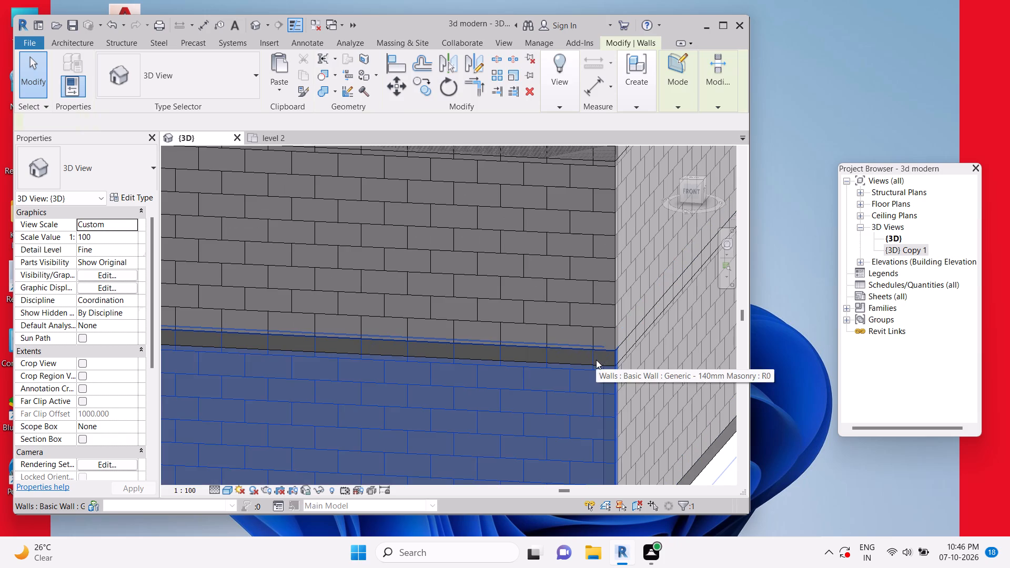
scroll(601, 357, "down", 4)
key("Escape")
key("Escape")
scroll(622, 371, "down", 5)
key("Escape")
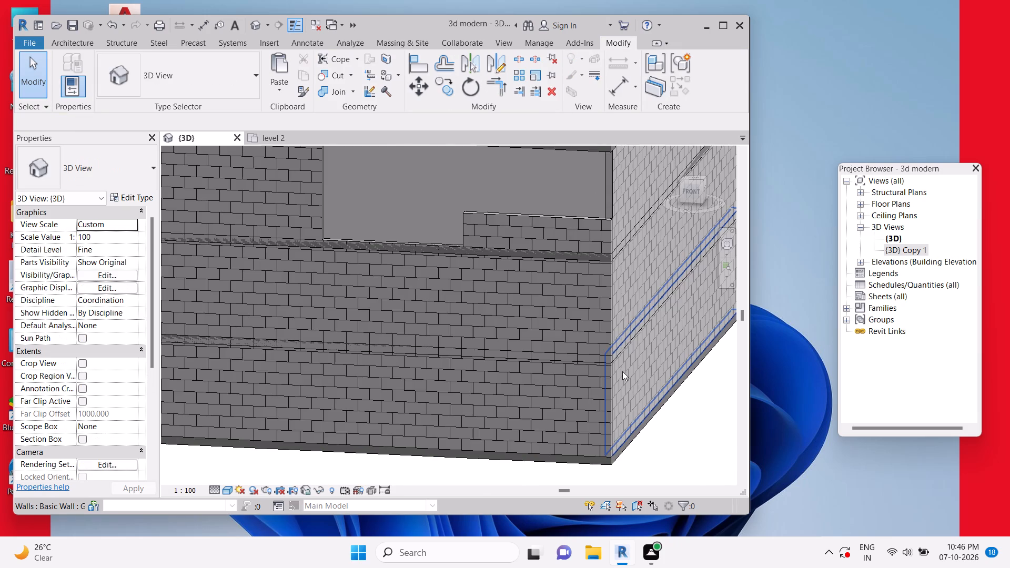
Split the level 1 front wall vertically about 10 ft from its right end, keeping both segments.
left_click(599, 397)
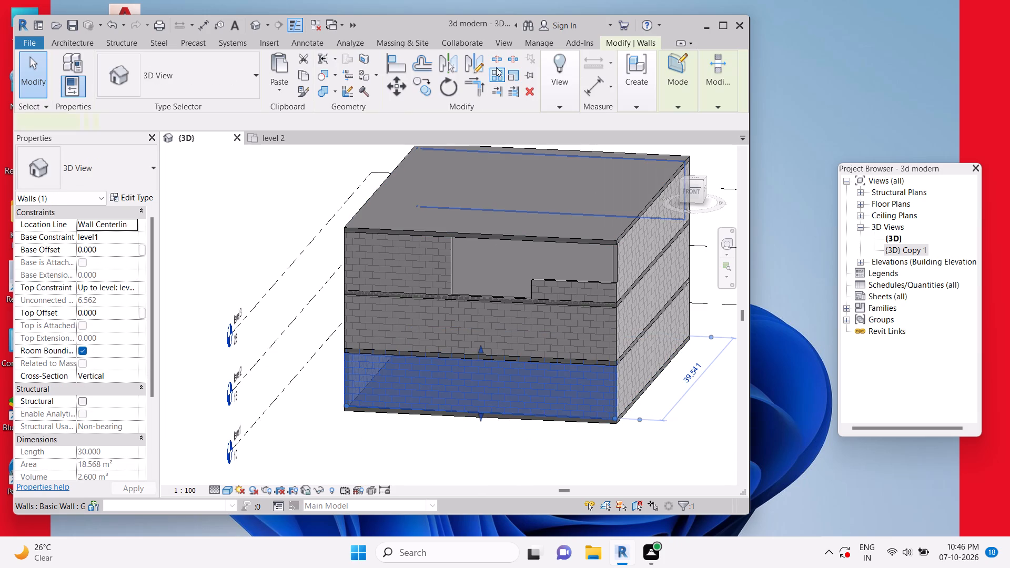
left_click(498, 61)
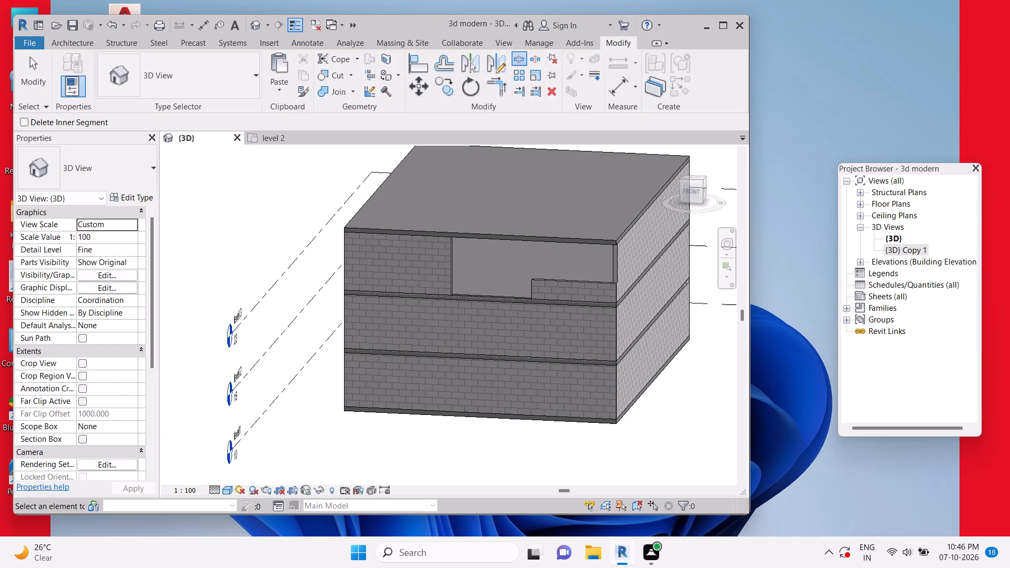
left_click(523, 362)
key("Escape")
key("Escape")
key("Escape")
key("Escape")
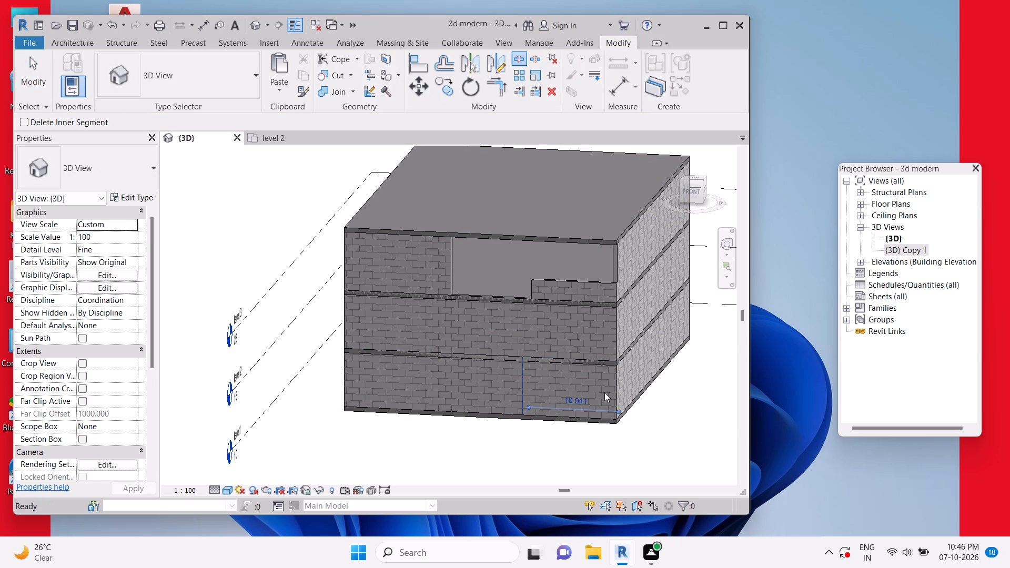
key("Escape")
key("Escape")
Delete the right-hand segment of the level 1 front wall.
left_click(616, 391)
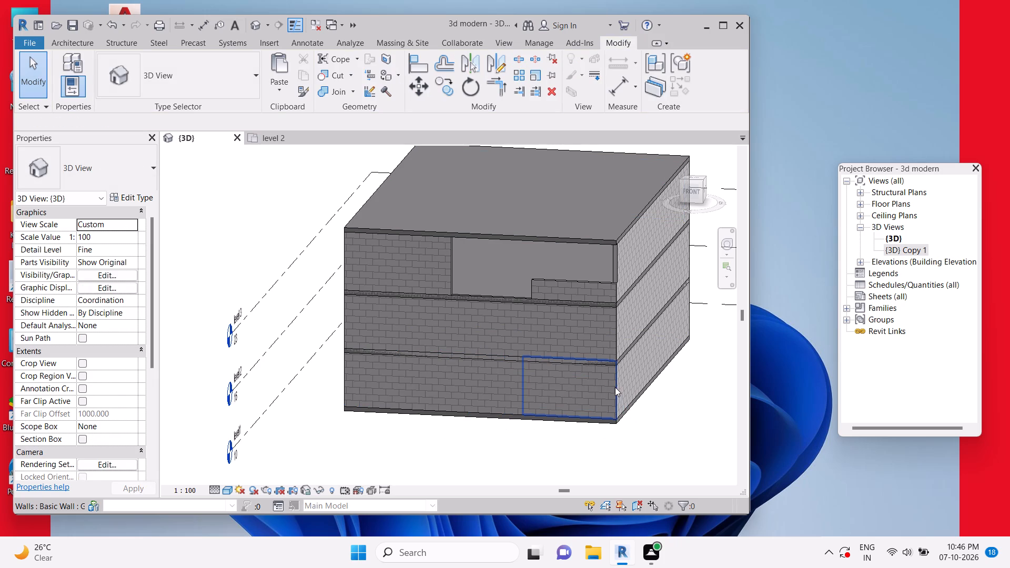
key("Escape")
key("Escape")
left_click(607, 377)
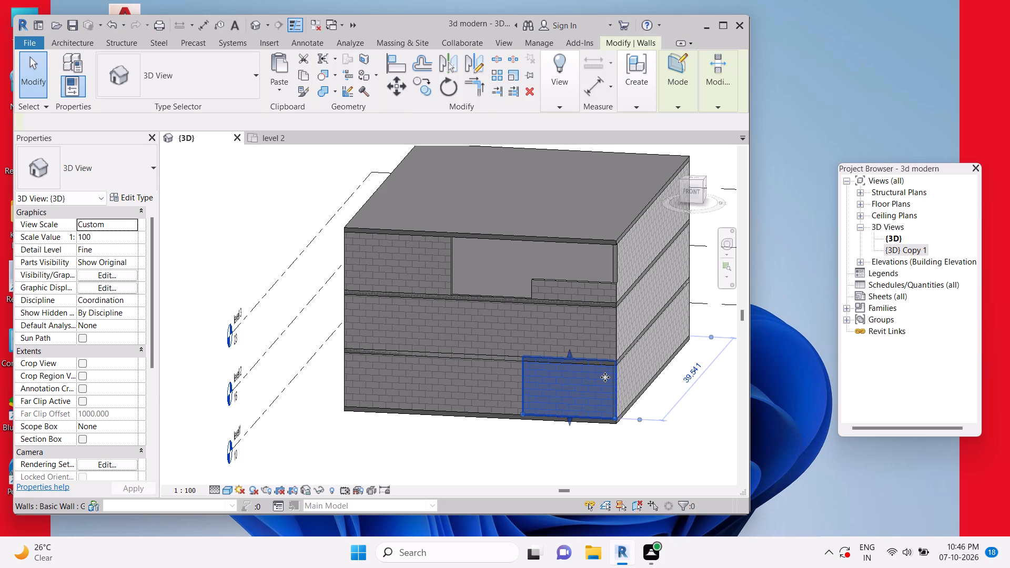
key("Delete")
key("Escape")
key("Escape")
key("Escape")
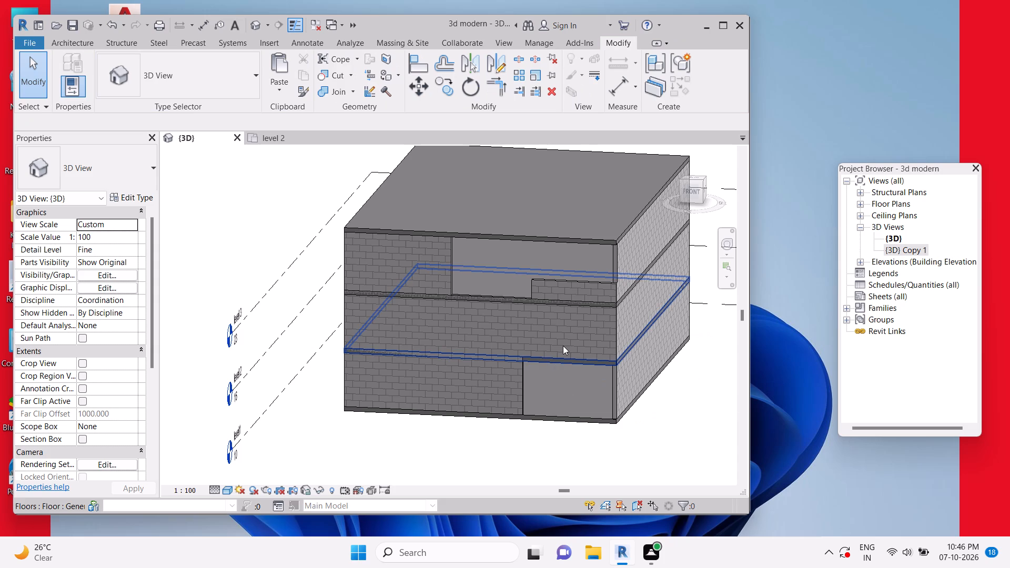
key("Escape")
key("Escape")
Open the level 2 floor's boundary for editing and sketch a line about 3 ft outward from its front edge, about 13 ft from the right corner.
scroll(559, 371, "up", 4)
key("Escape")
key("Escape")
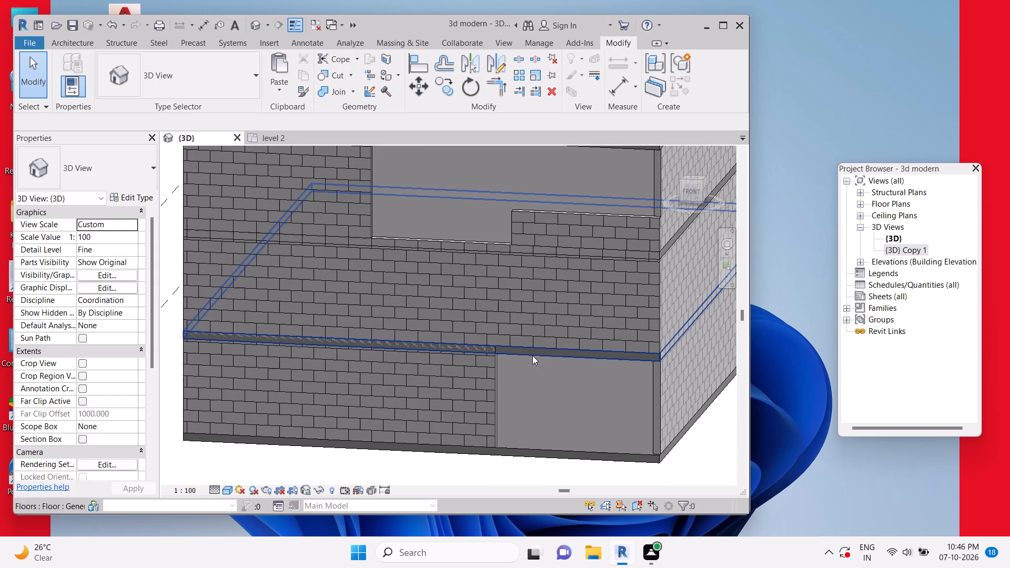
left_click(532, 355)
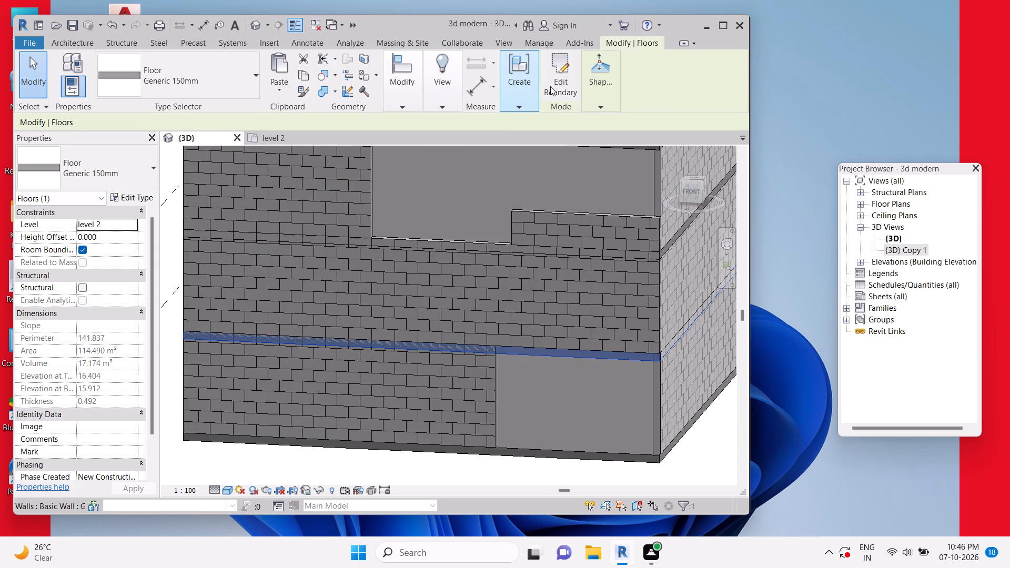
left_click(552, 86)
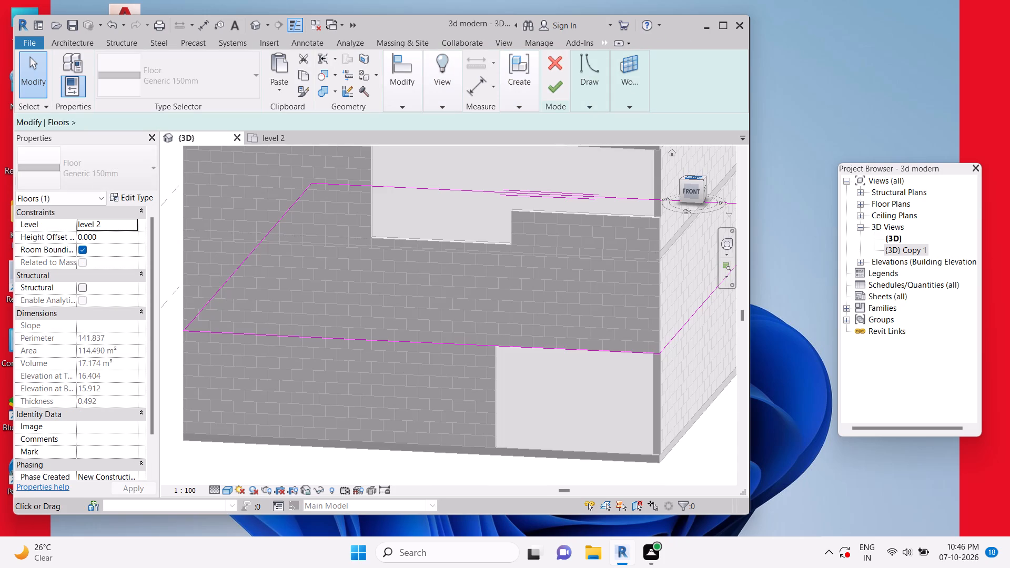
left_click(695, 178)
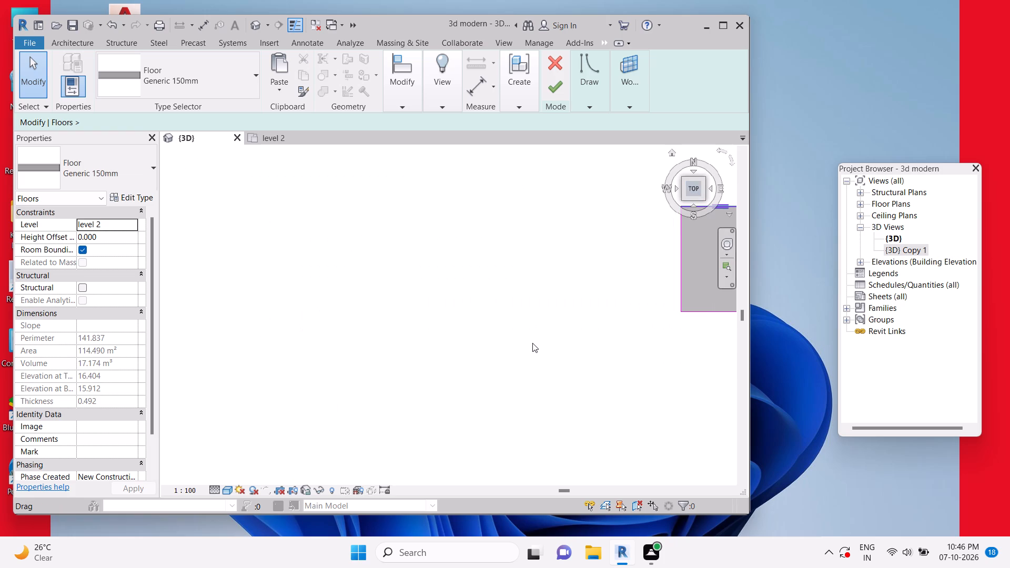
scroll(417, 367, "up", 11)
key("Escape")
key("Escape")
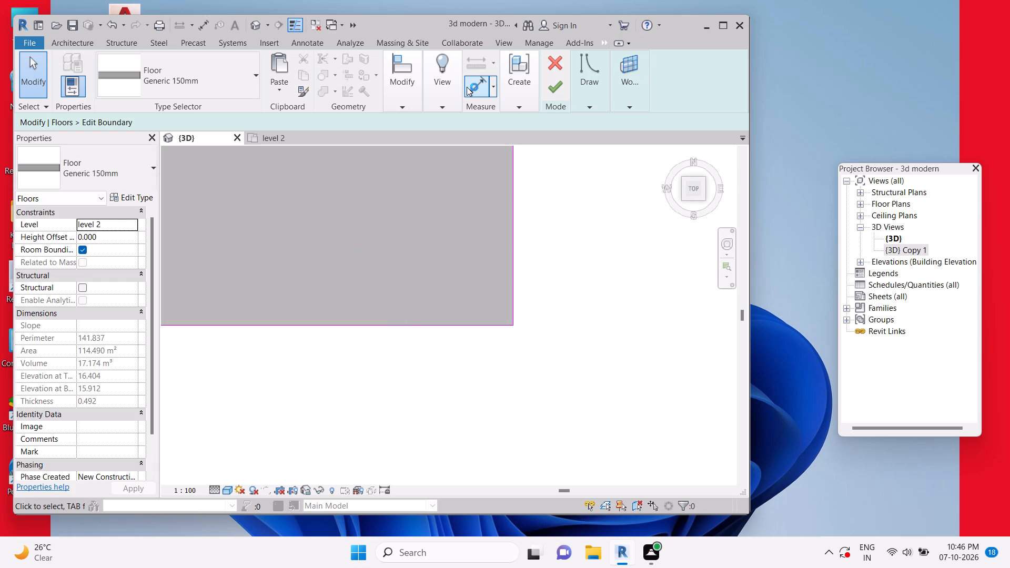
left_click(596, 80)
left_click(648, 127)
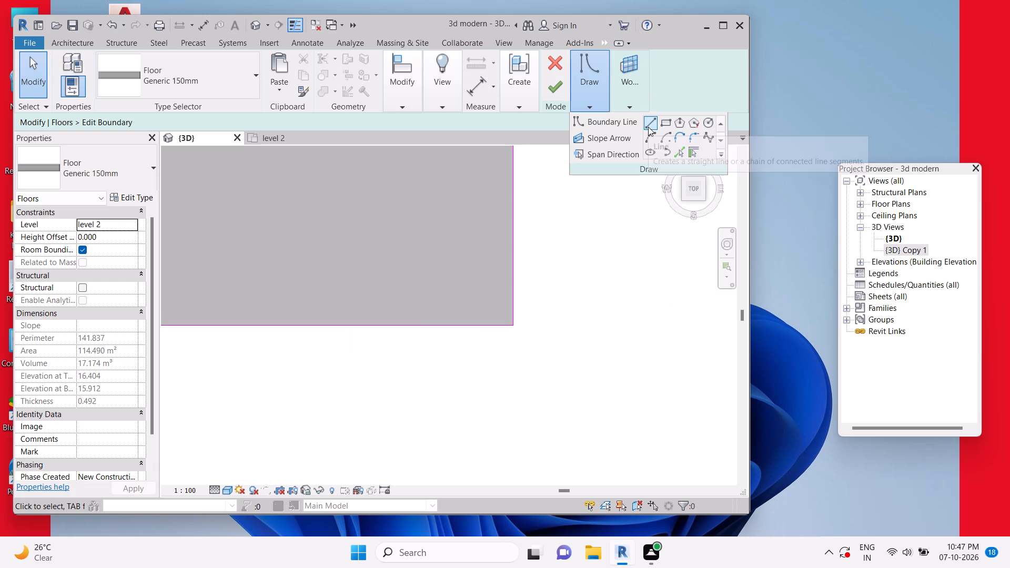
left_click(355, 321)
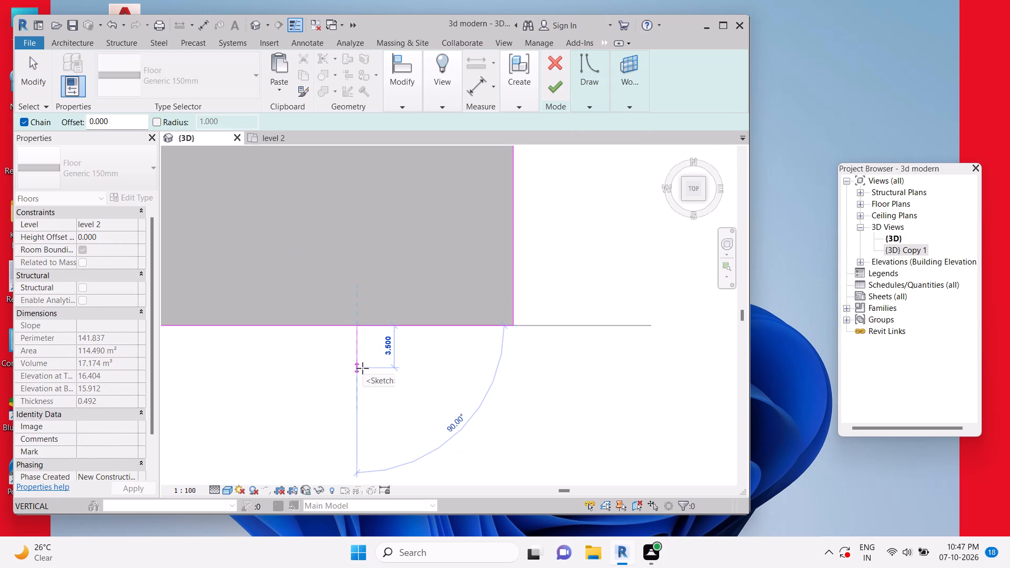
left_click(362, 364)
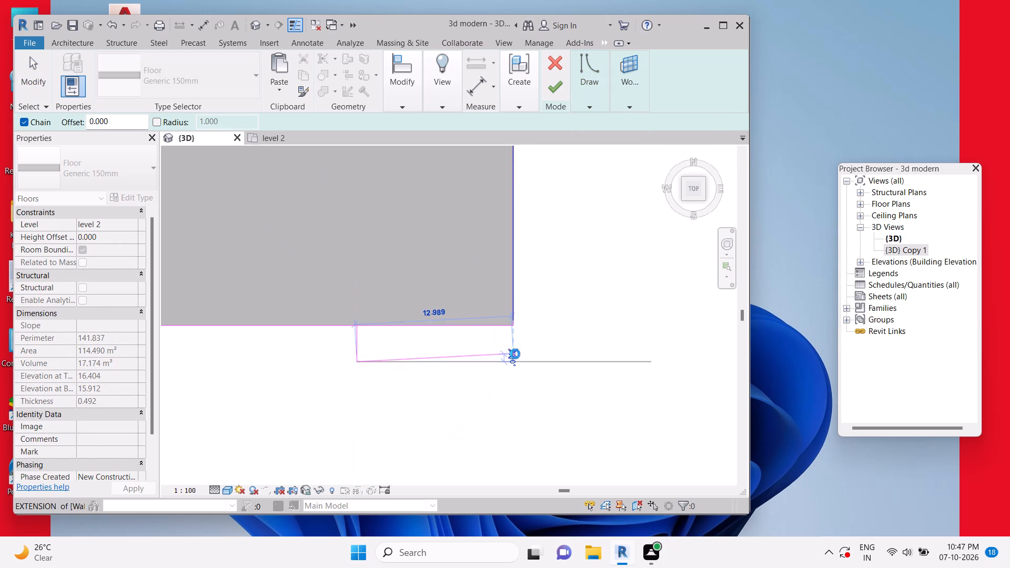
key("Escape")
key("Escape")
key("Escape")
key("Escape")
key("Escape")
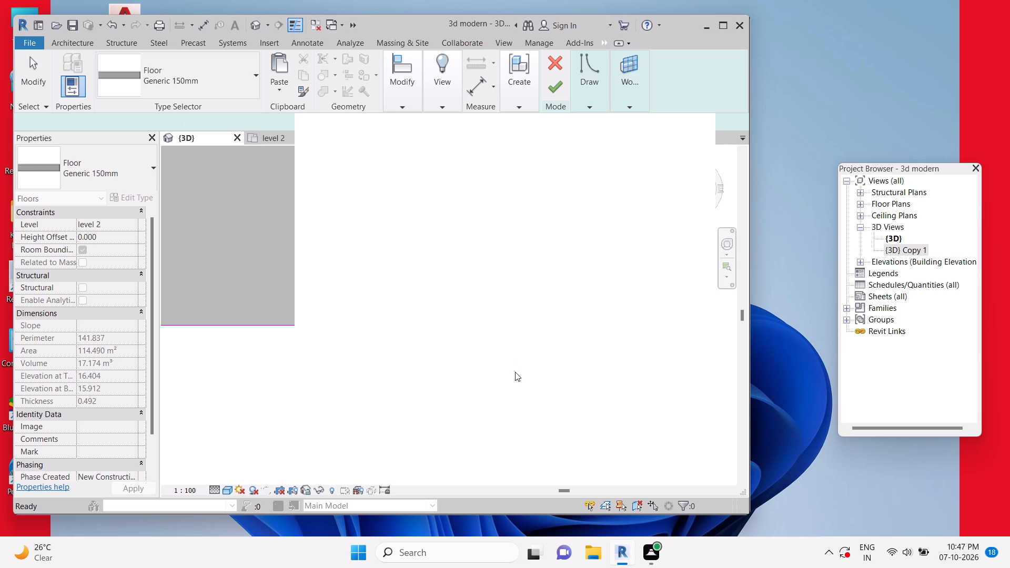
Dismiss the Autodesk notification card covering the drawing area.
key("Escape")
key("Escape")
key("Escape")
key("Escape")
key("Escape")
key("Escape")
key("Escape")
key("Escape")
key("Escape")
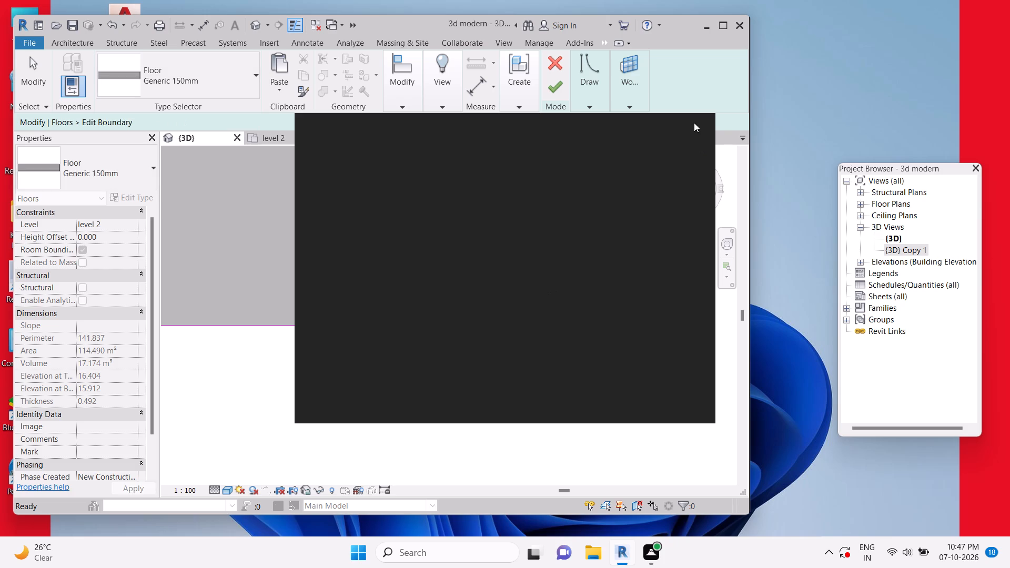
key("Escape")
key("Escape")
key("Escape")
key("Escape")
key("Escape")
key("Escape")
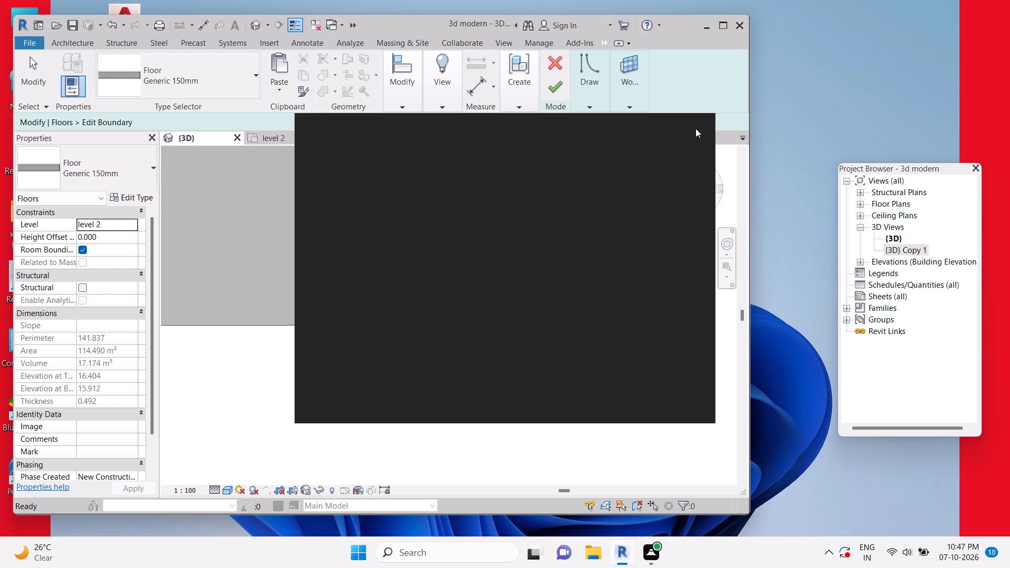
key("Escape")
left_click(694, 130)
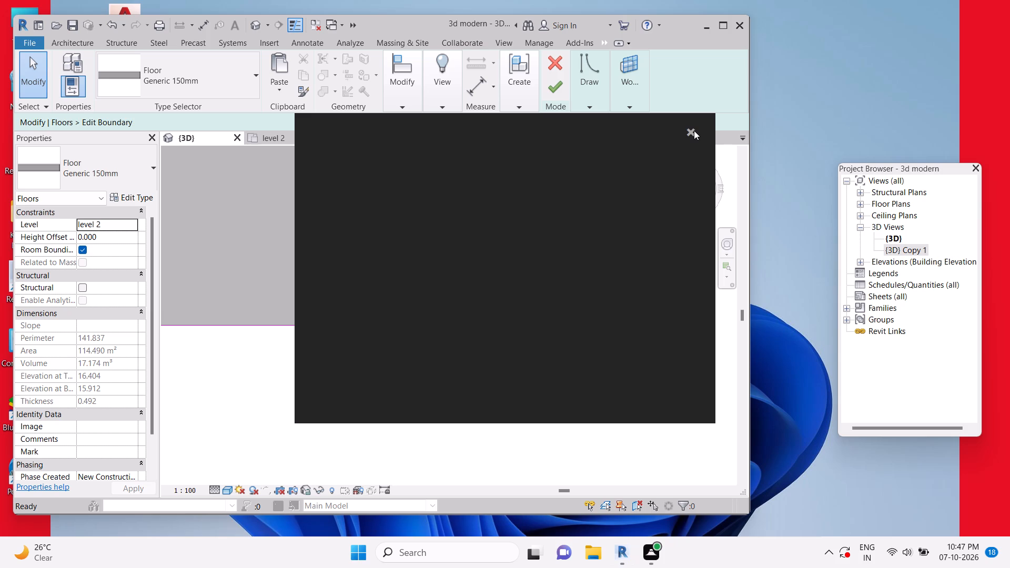
left_click(690, 131)
Trim the floor's front boundary line to a corner with the new outward line, keeping the left part of the edge.
scroll(452, 332, "up", 4)
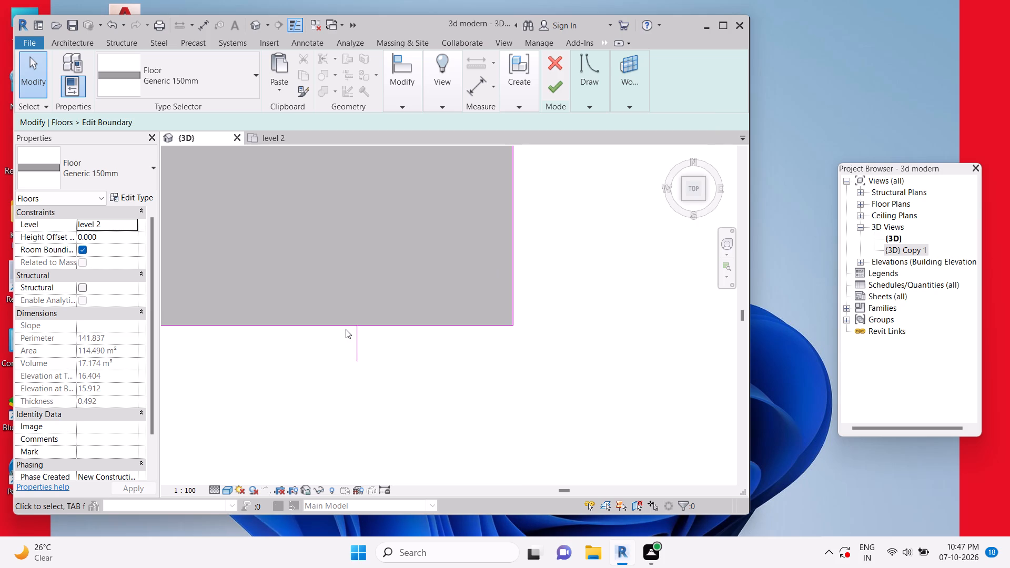
scroll(346, 329, "up", 1)
key("Escape")
key("Escape")
key("Escape")
key("t")
key("r")
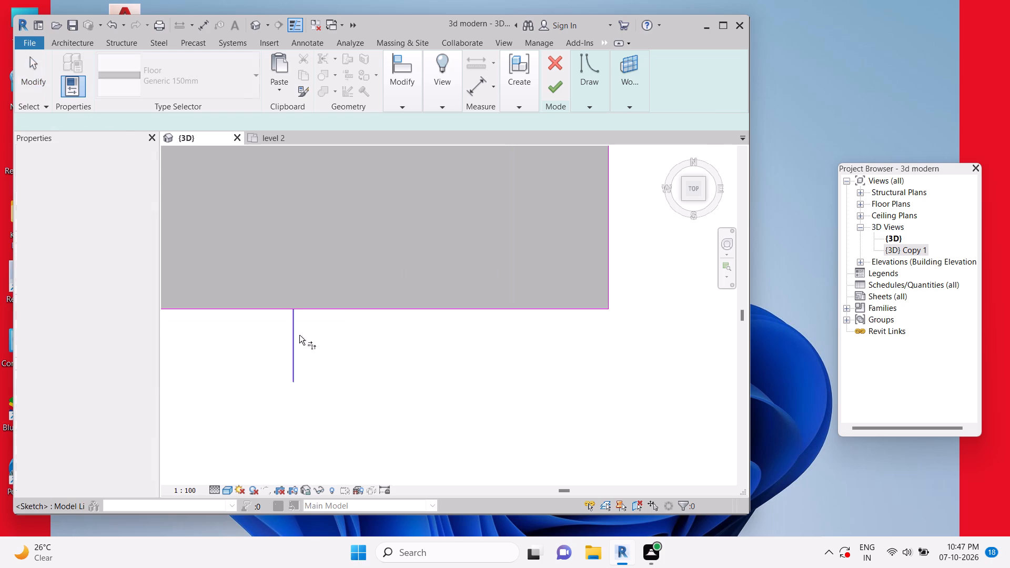
left_click(298, 334)
left_click(275, 313)
key("Escape")
key("Escape")
key("Escape")
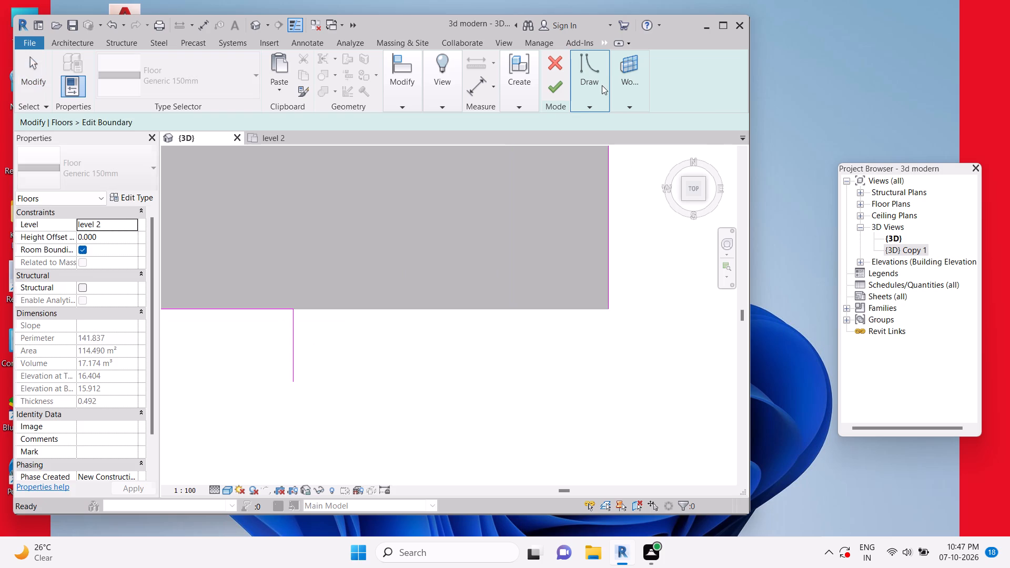
Draw a 9.75 ft boundary line from the outward line's free end, parallel to the floor's front edge.
left_click(602, 86)
left_click(647, 129)
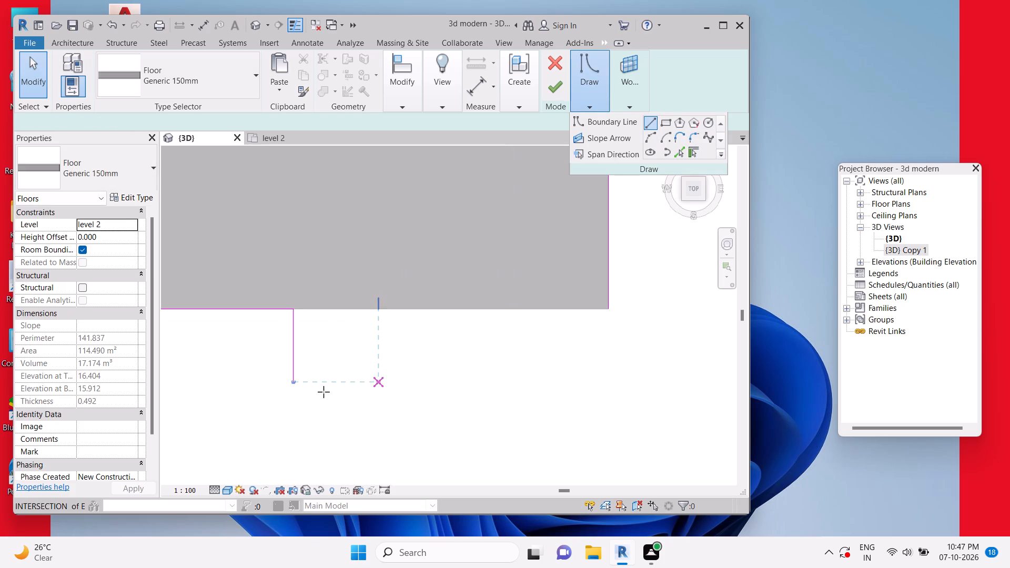
left_click(298, 384)
left_click(531, 382)
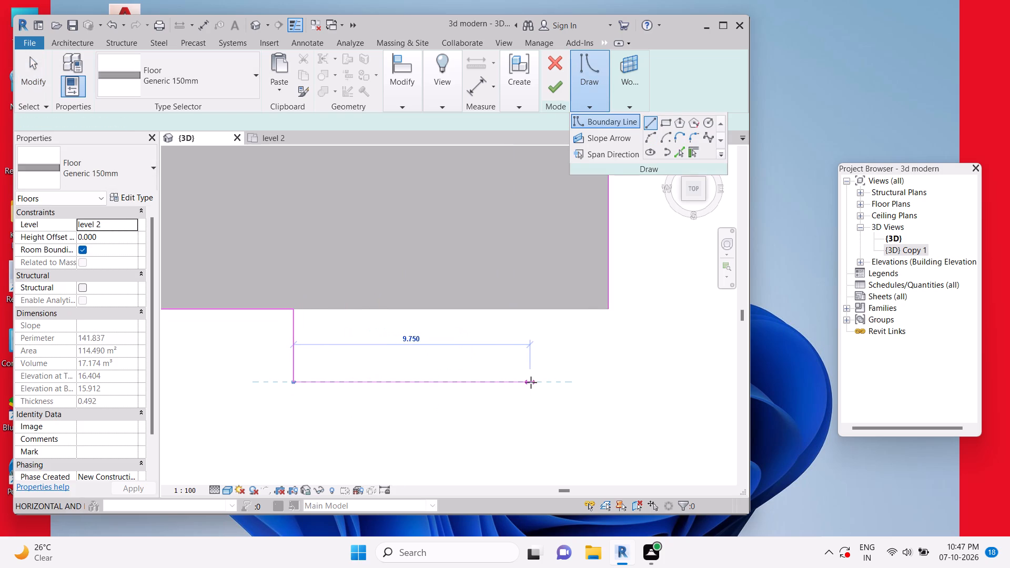
key("Escape")
key("Escape")
key("Escape")
Trim the projection's front line to a corner with the floor's right boundary line and finish the boundary edit.
key("t")
key("r")
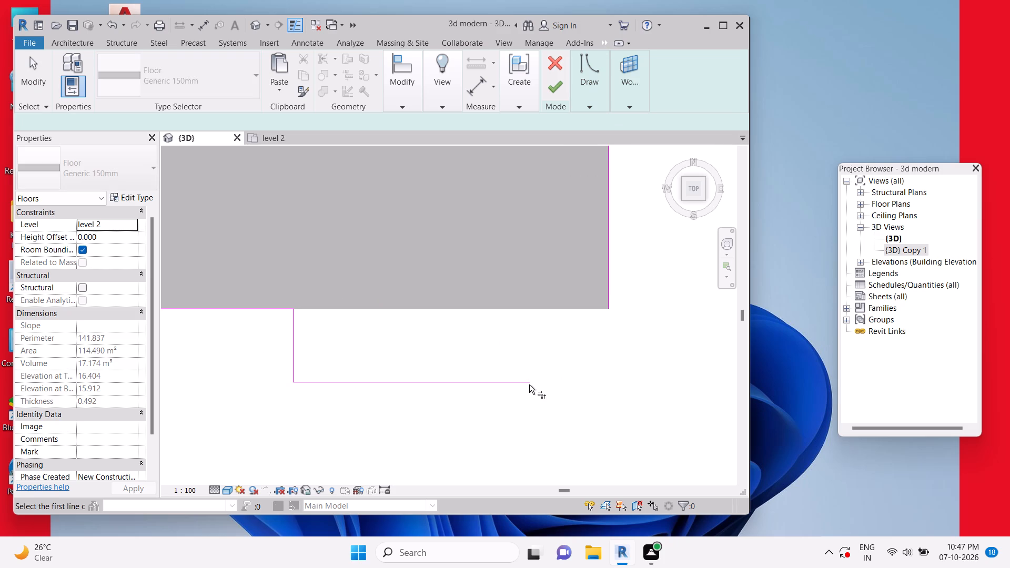
left_click(529, 384)
left_click(612, 296)
key("Escape")
key("Escape")
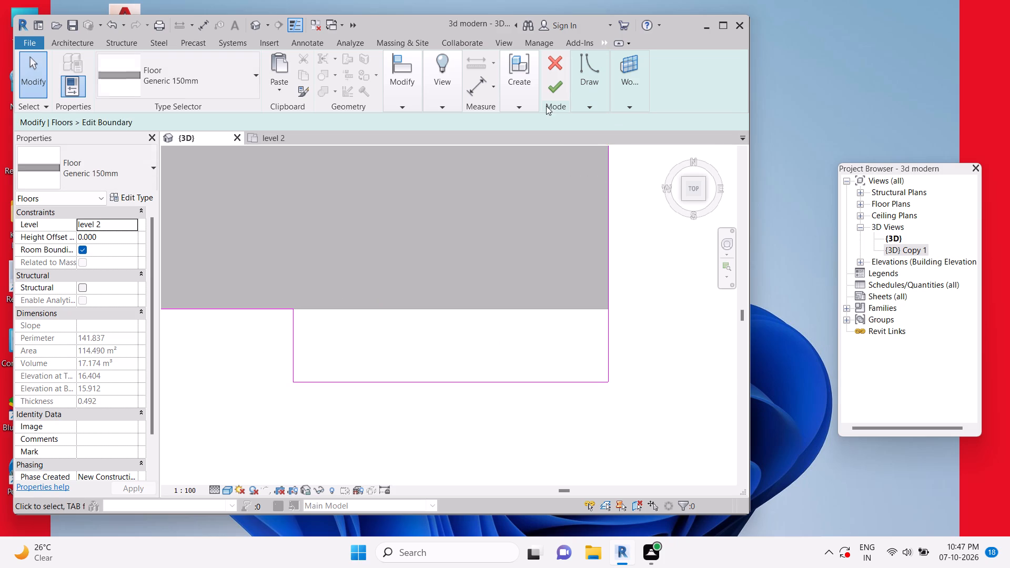
left_click(553, 94)
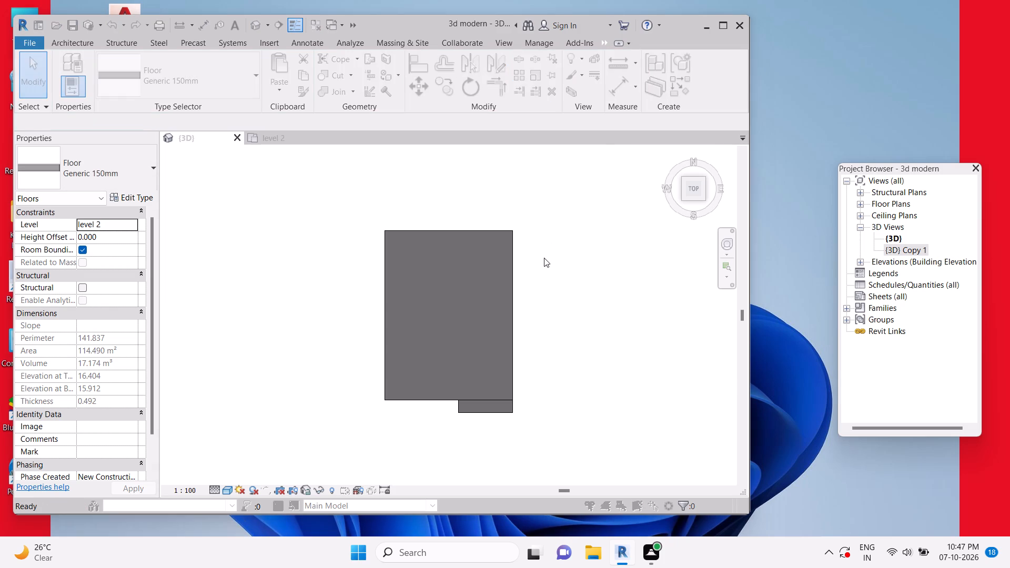
key("Escape")
key("Escape")
key("Escape")
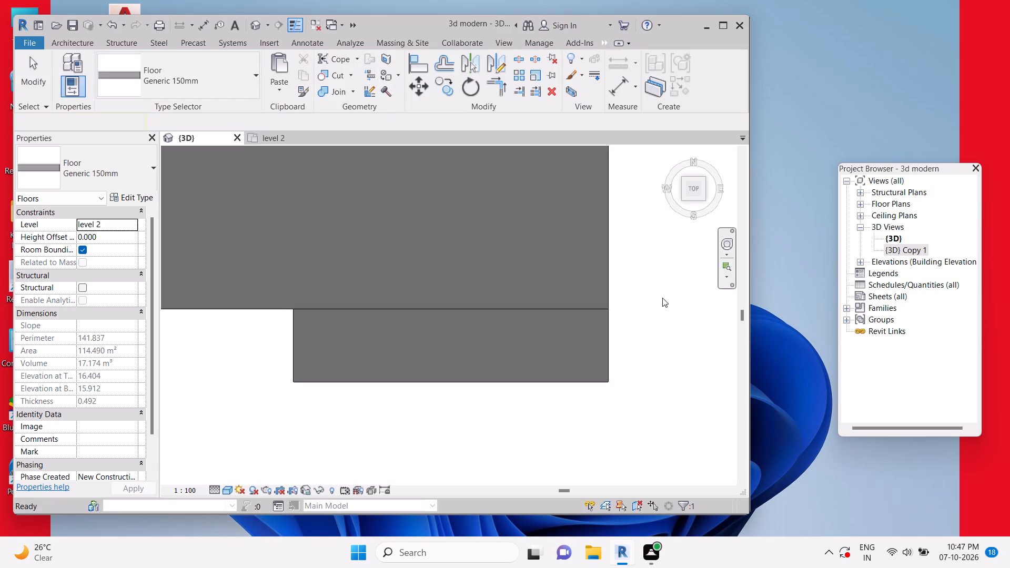
key("Escape")
Examine the level 2 floor's new front projection and the wall openings from angled views.
middle_click_drag(659, 324, 659, 311, "shift")
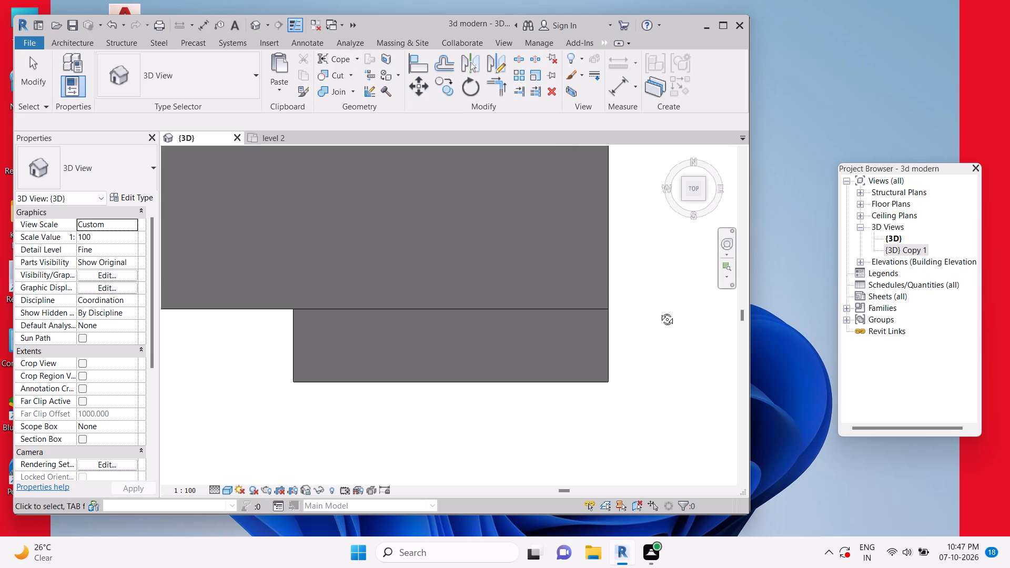
middle_click_drag(659, 311, 673, 247, "shift")
middle_click_drag(652, 414, 632, 296, "shift")
middle_click_drag(591, 319, 600, 480)
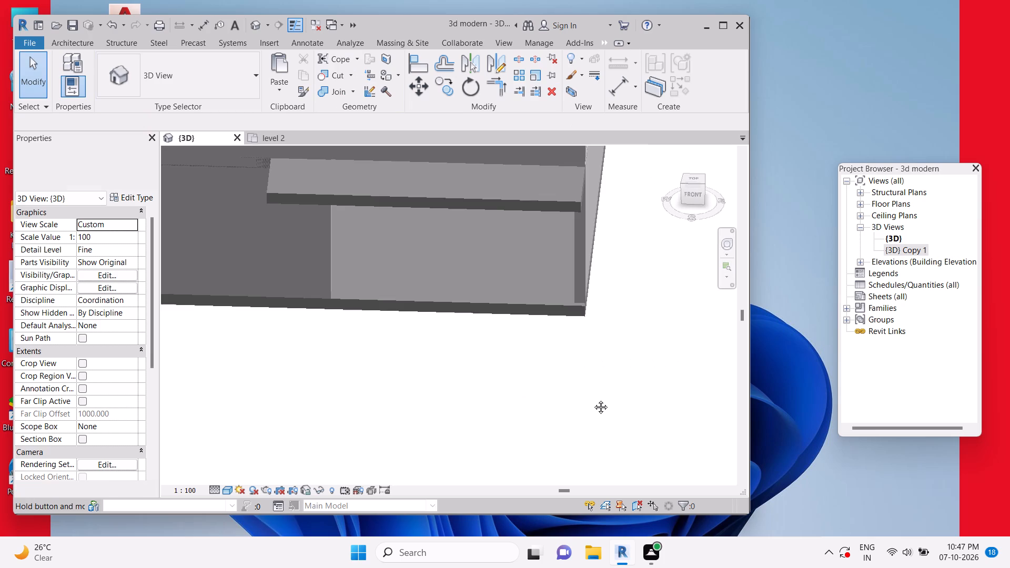
middle_click_drag(577, 313, 575, 394)
key("Escape")
key("Escape")
scroll(570, 270, "up", 1)
scroll(307, 243, "up", 3)
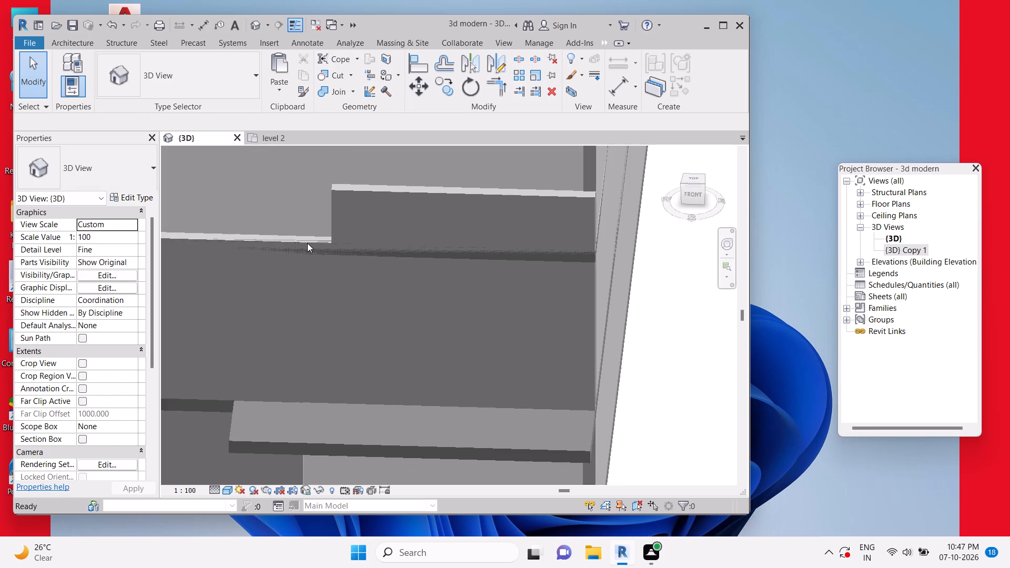
scroll(307, 243, "up", 1)
scroll(402, 263, "down", 4)
scroll(503, 326, "down", 1)
middle_click_drag(491, 333, 419, 381)
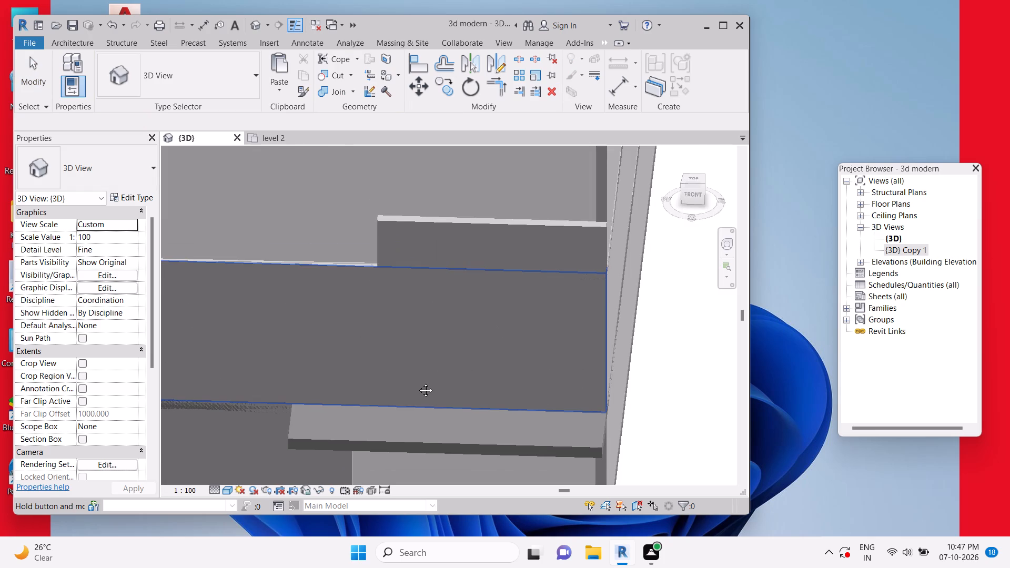
scroll(540, 318, "down", 7)
key("Escape")
key("Escape")
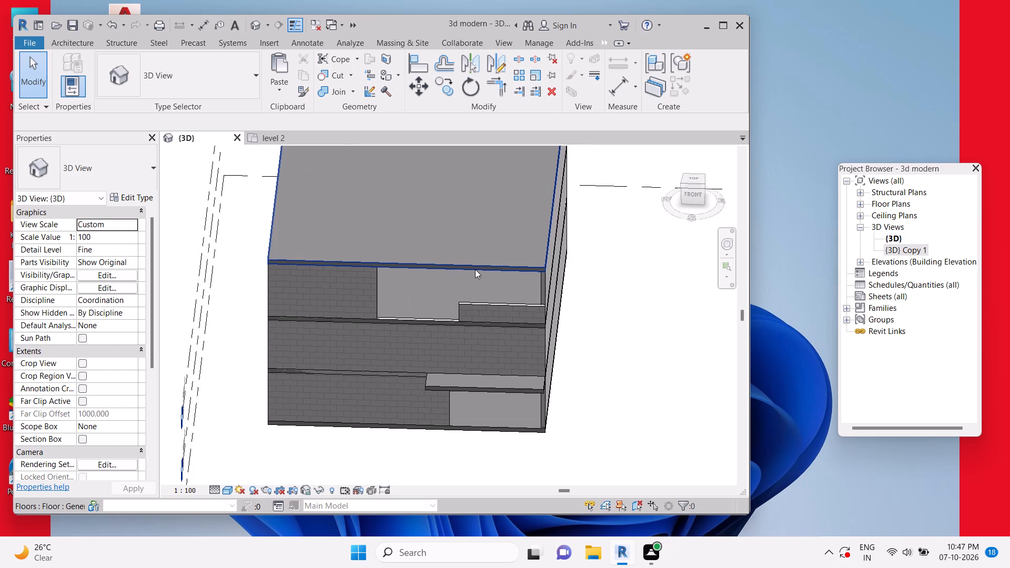
Delete the roof slab on top of the level 3 walls.
left_click(475, 269)
key("Delete")
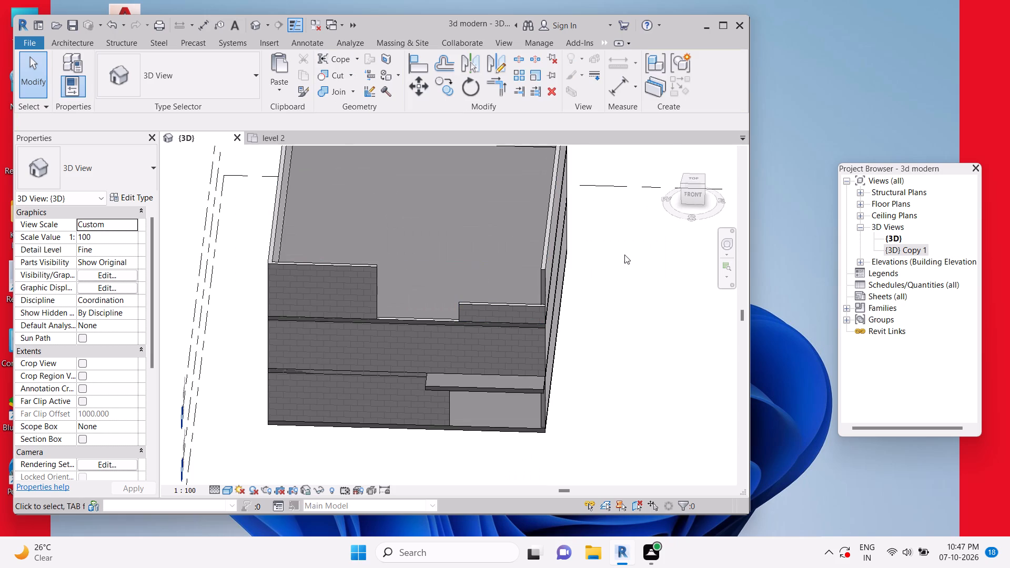
Select the level 2 floor from the front and view its projection at an angle.
left_click(697, 189)
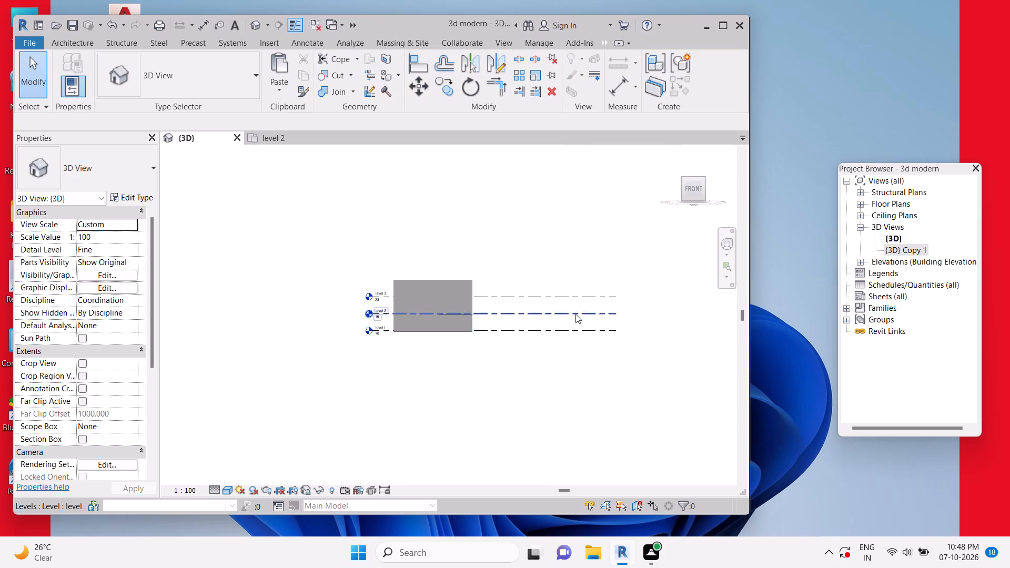
scroll(382, 330, "up", 10)
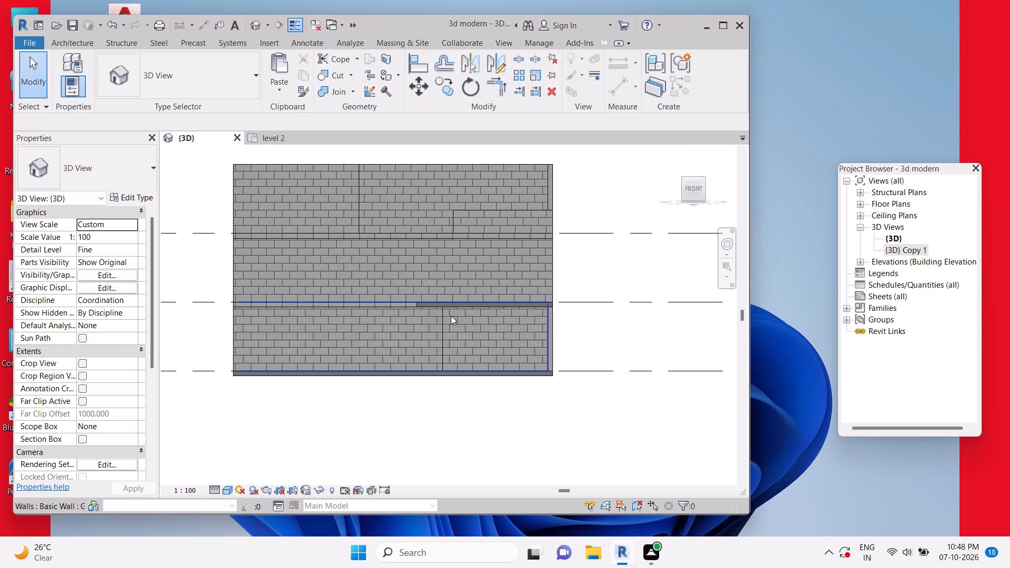
left_click(443, 300)
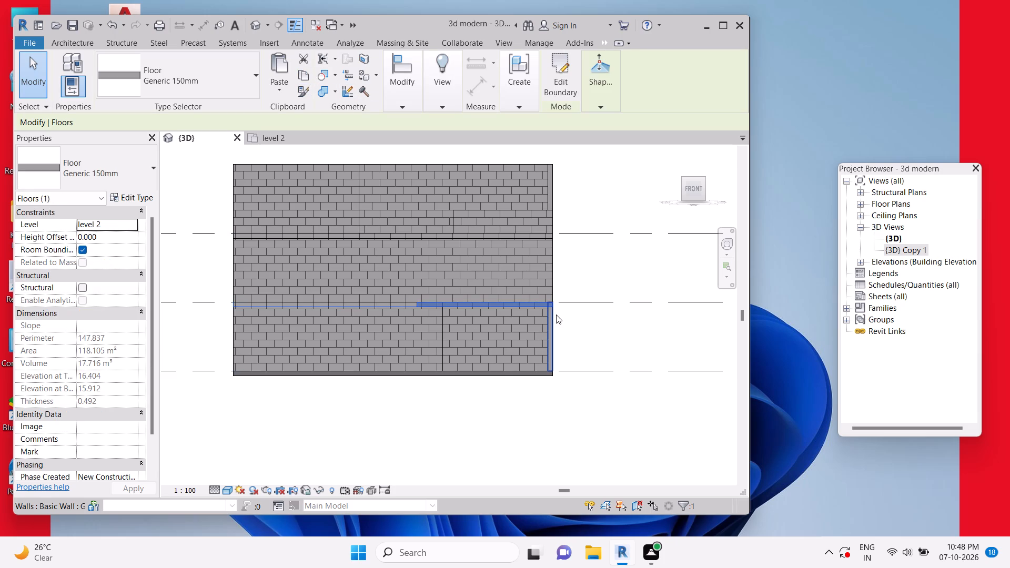
scroll(602, 358, "down", 1, "shift")
middle_click_drag(593, 372, 554, 435, "shift")
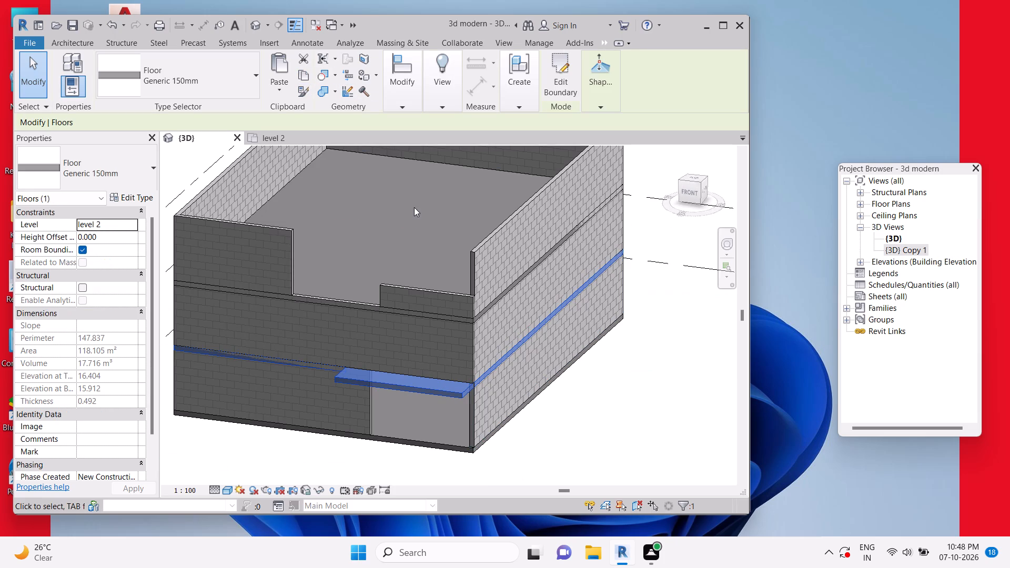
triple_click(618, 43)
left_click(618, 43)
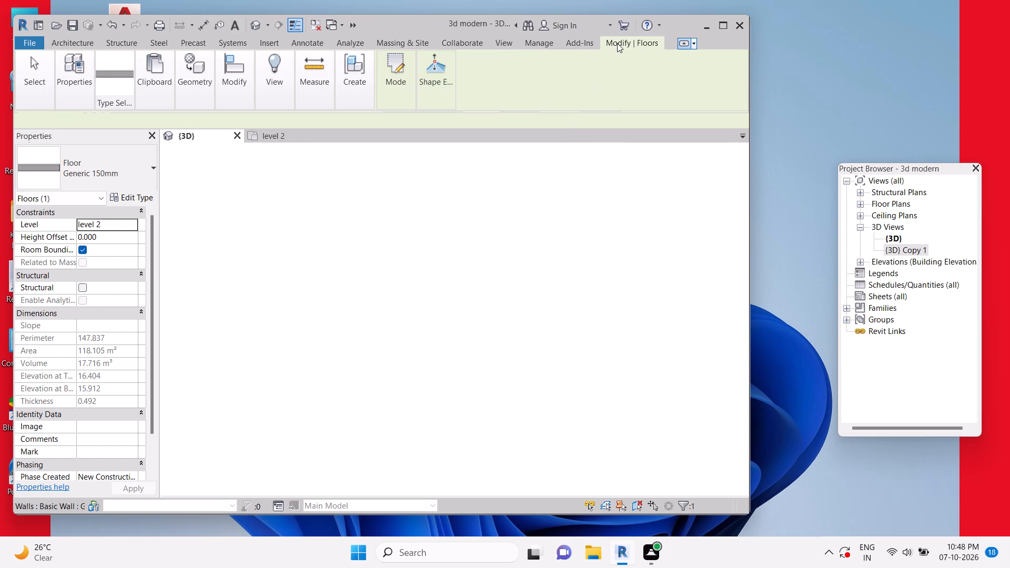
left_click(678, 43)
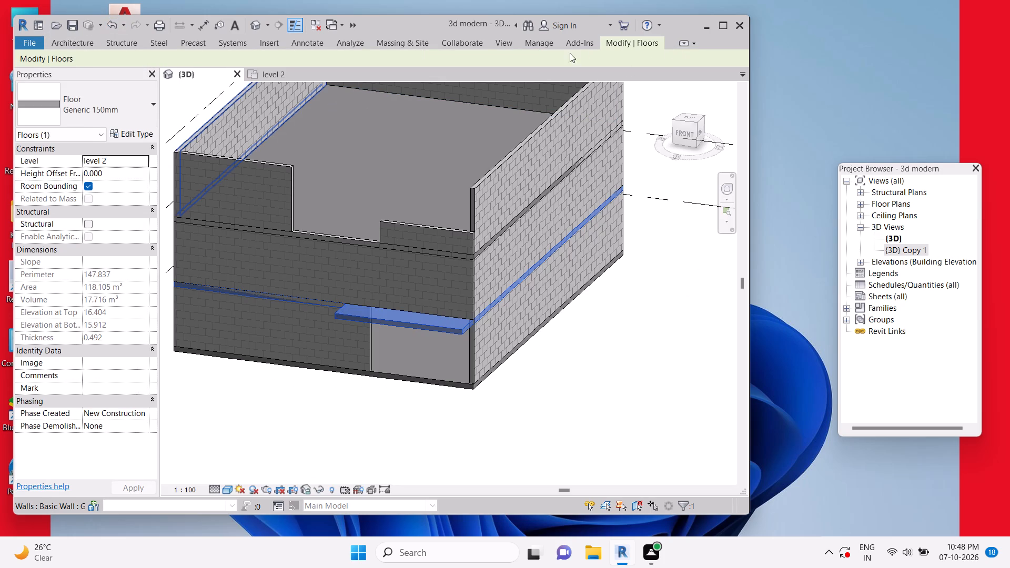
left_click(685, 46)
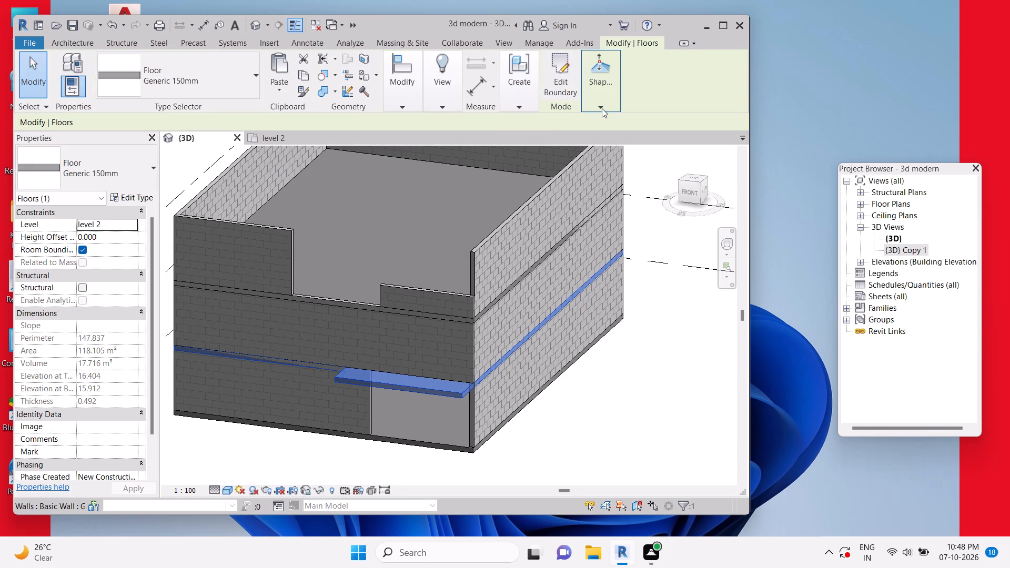
Change the ribbon display to minimized panel buttons, followed by panel titles only, and reopen the display options.
left_click(696, 41)
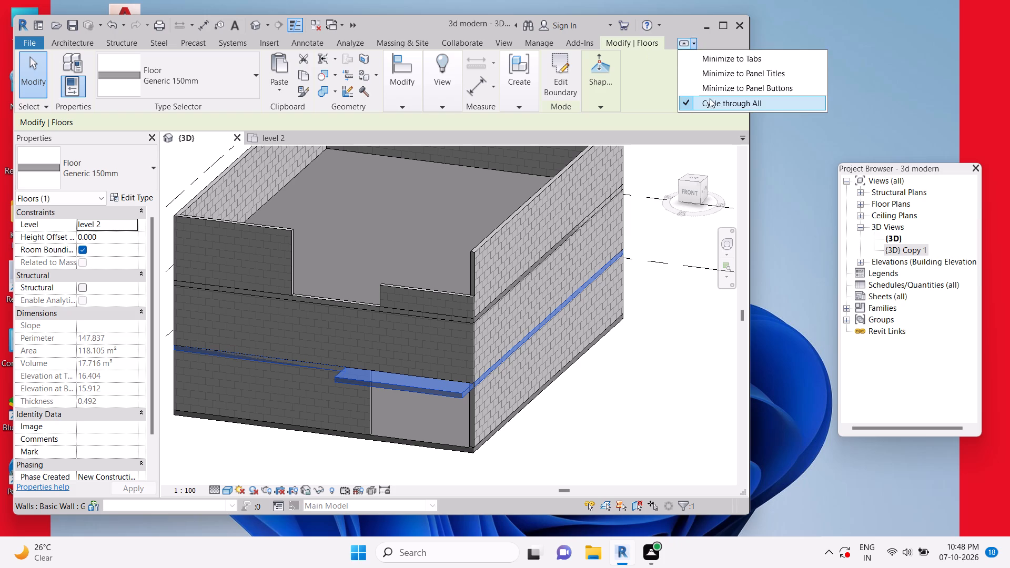
left_click(715, 94)
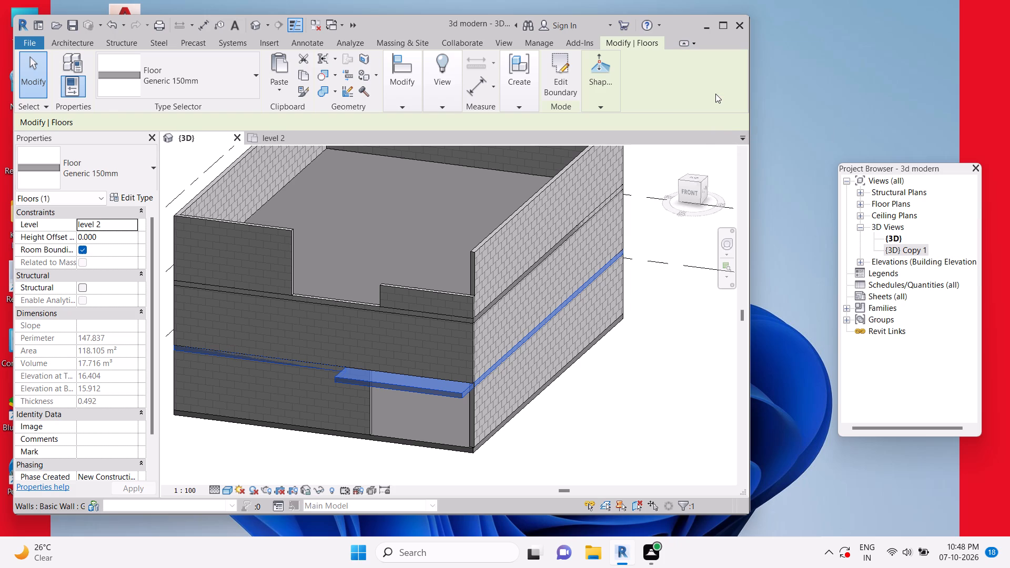
left_click(694, 46)
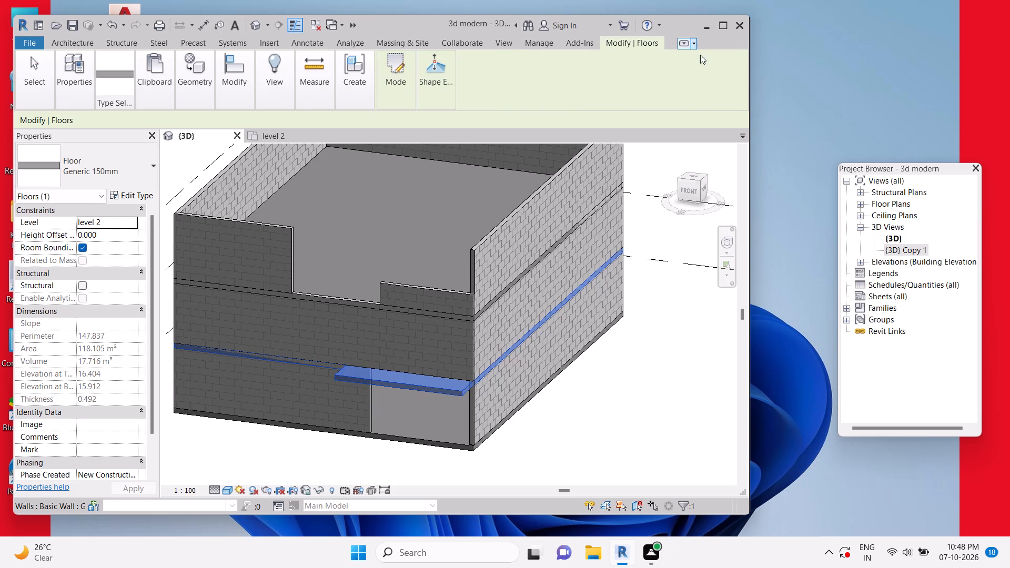
left_click(708, 78)
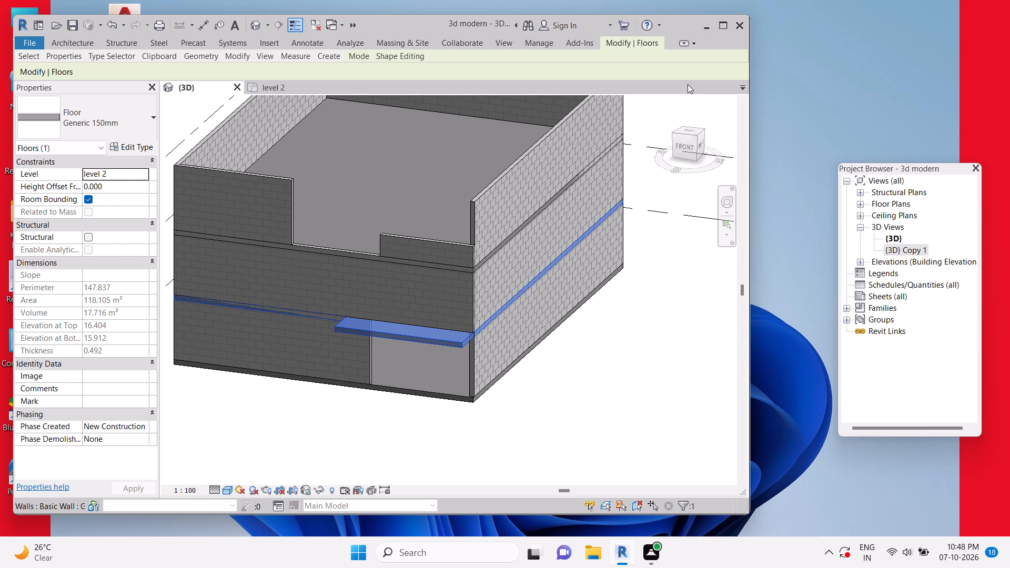
left_click(693, 44)
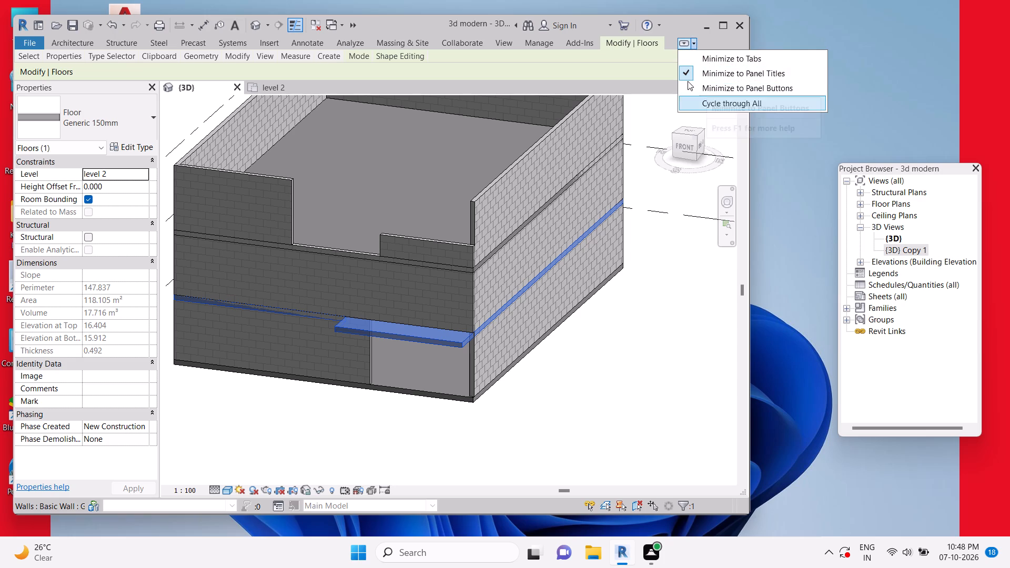
double_click(682, 43)
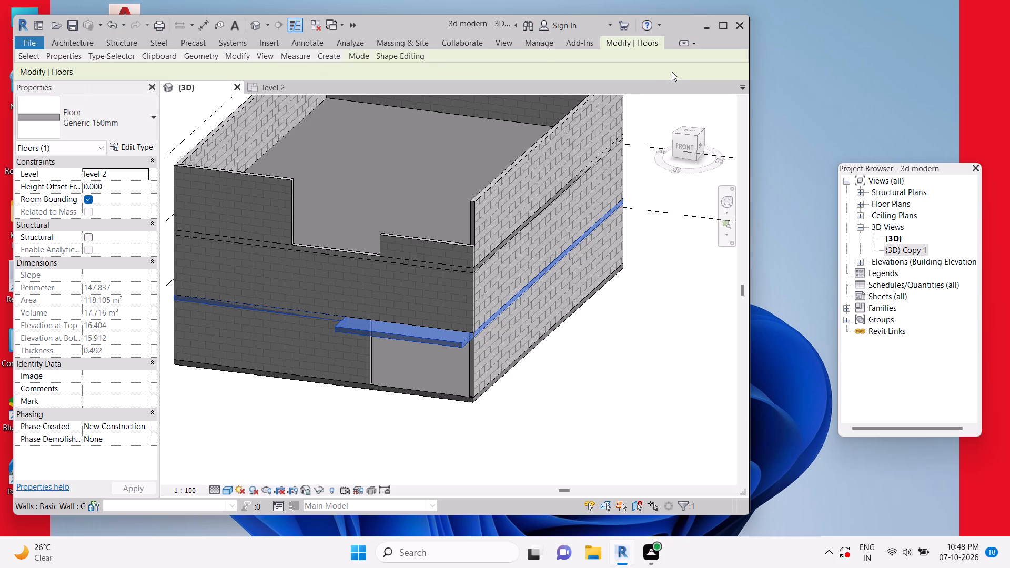
left_click(694, 43)
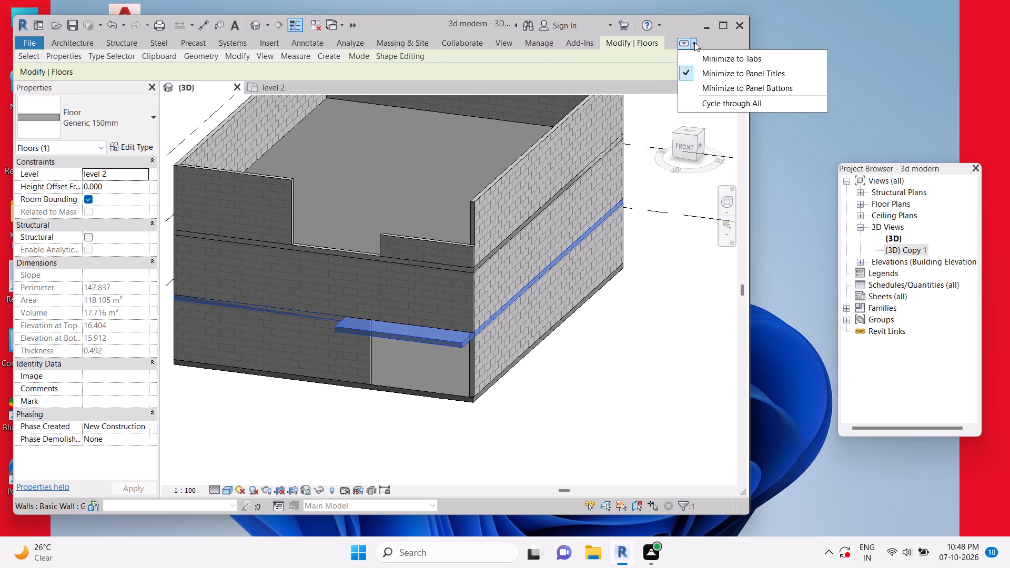
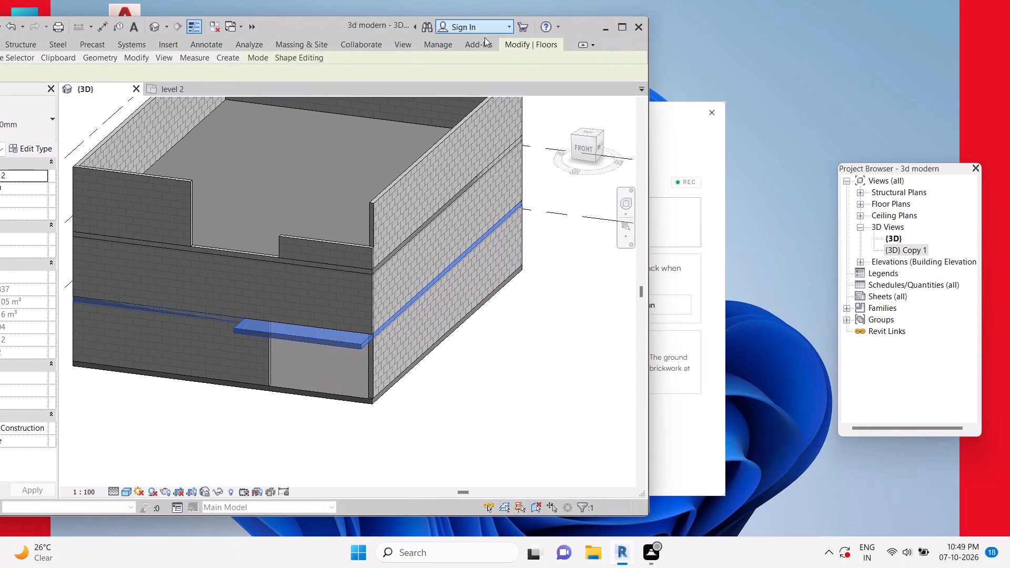
Change the ribbon's display state, choosing Minimize to Tabs and toggling between the minimized and expanded ribbon.
left_click(587, 45)
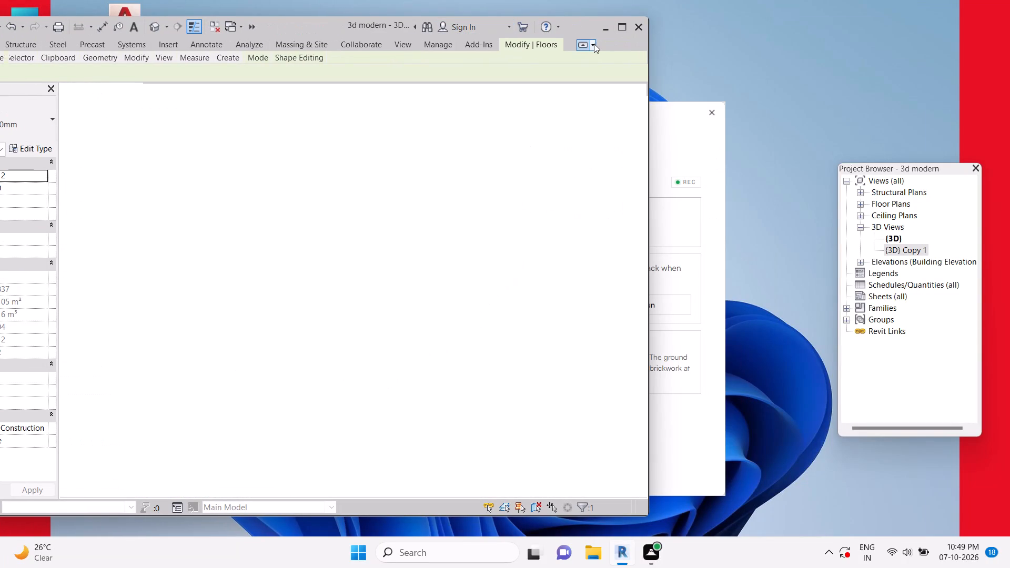
left_click(594, 44)
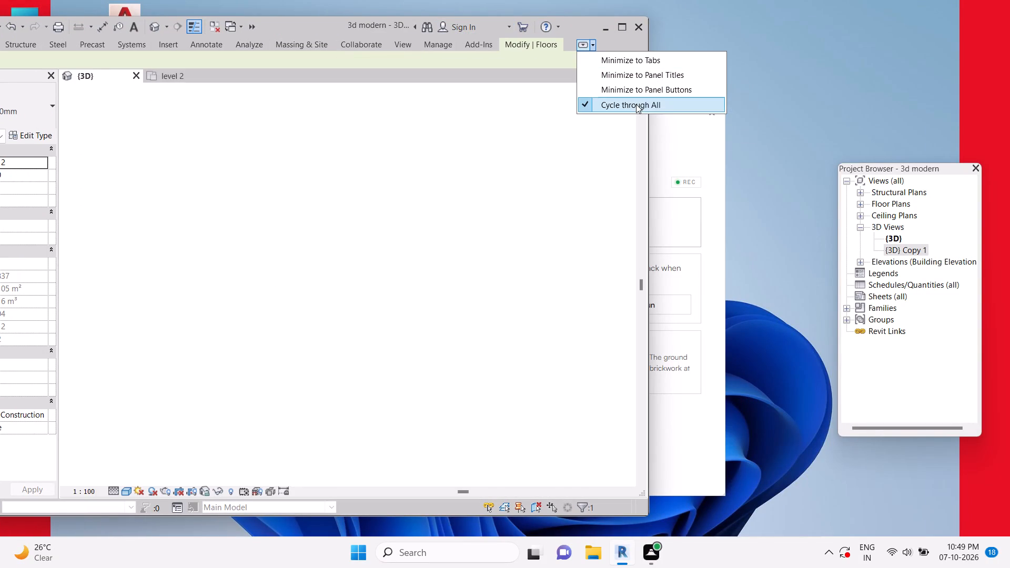
left_click(640, 60)
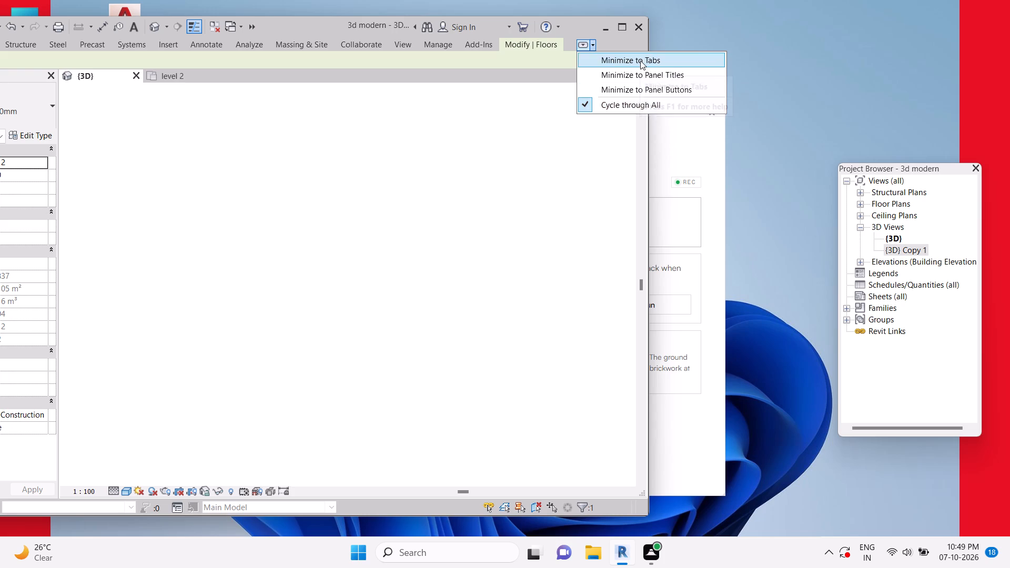
double_click(585, 48)
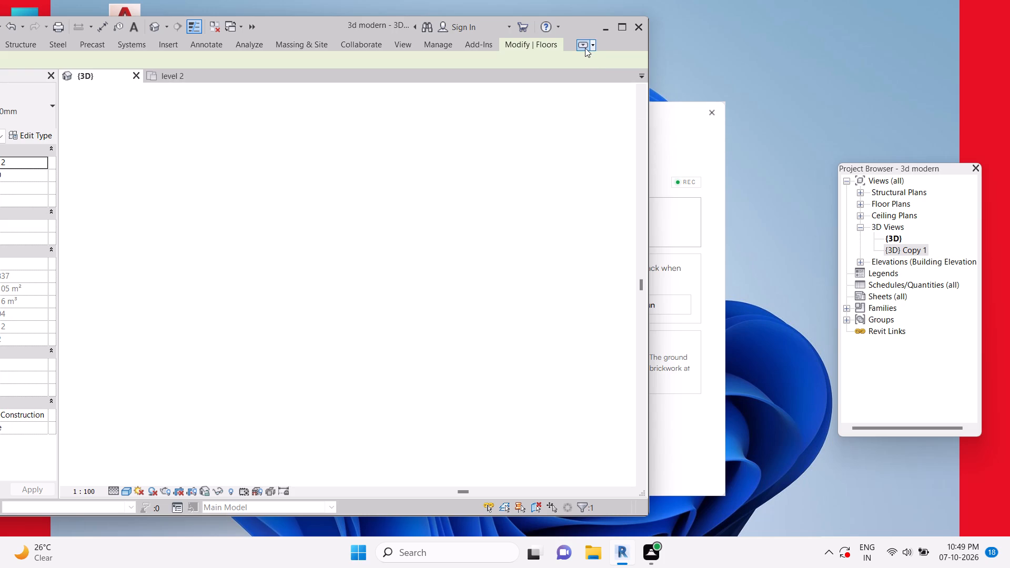
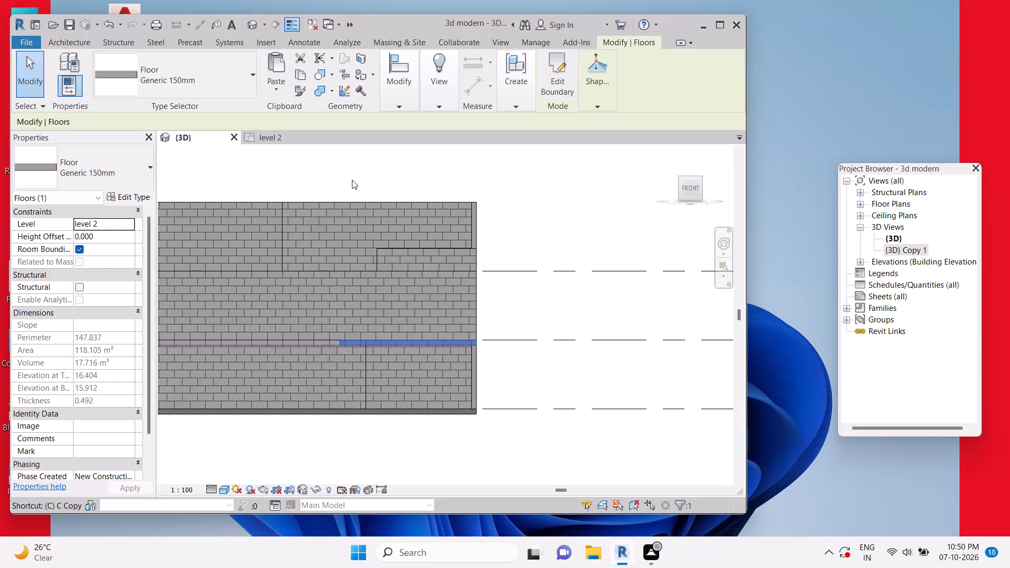
Copy the selected level 2 floor up to the level 3 line at the wall's outer edge, with Multiple enabled.
key("o")
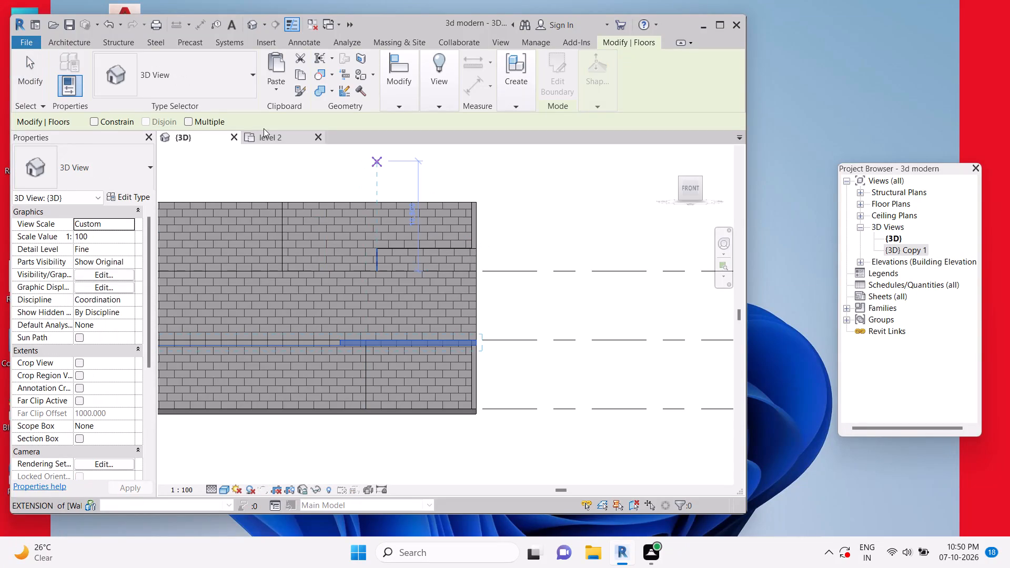
left_click(190, 122)
scroll(493, 362, "up", 5)
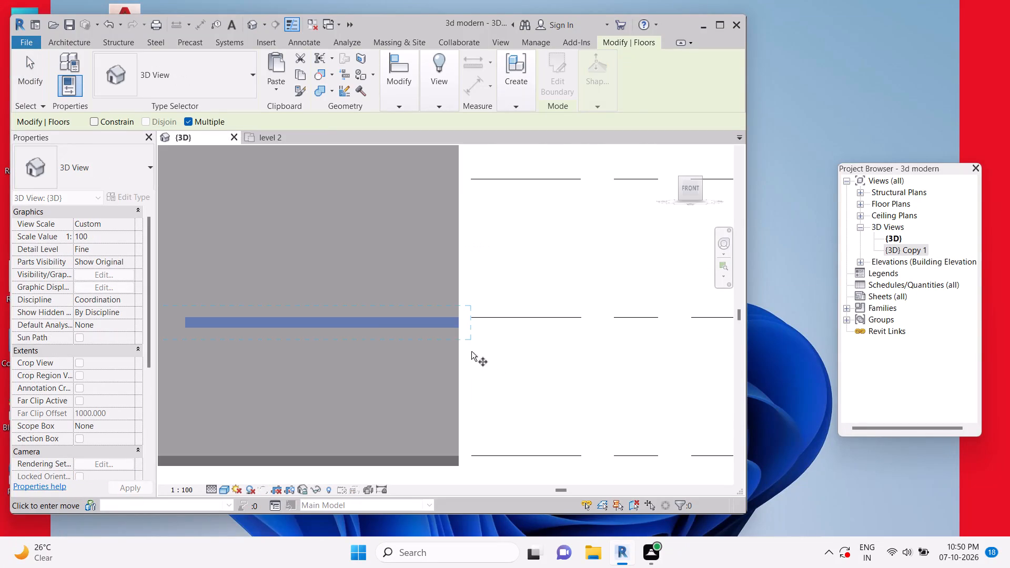
left_click(460, 328)
scroll(468, 340, "down", 4)
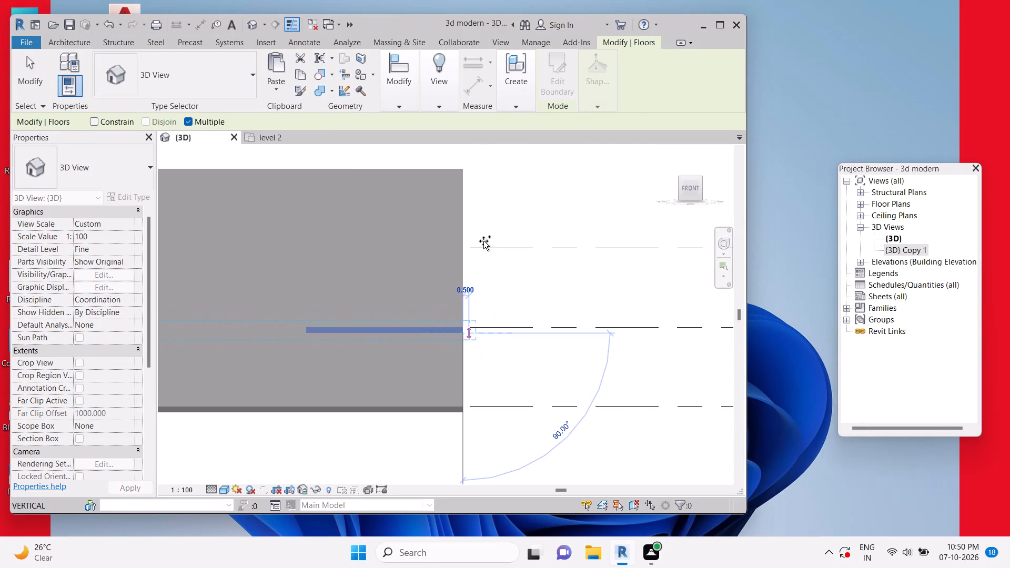
scroll(461, 229, "up", 4)
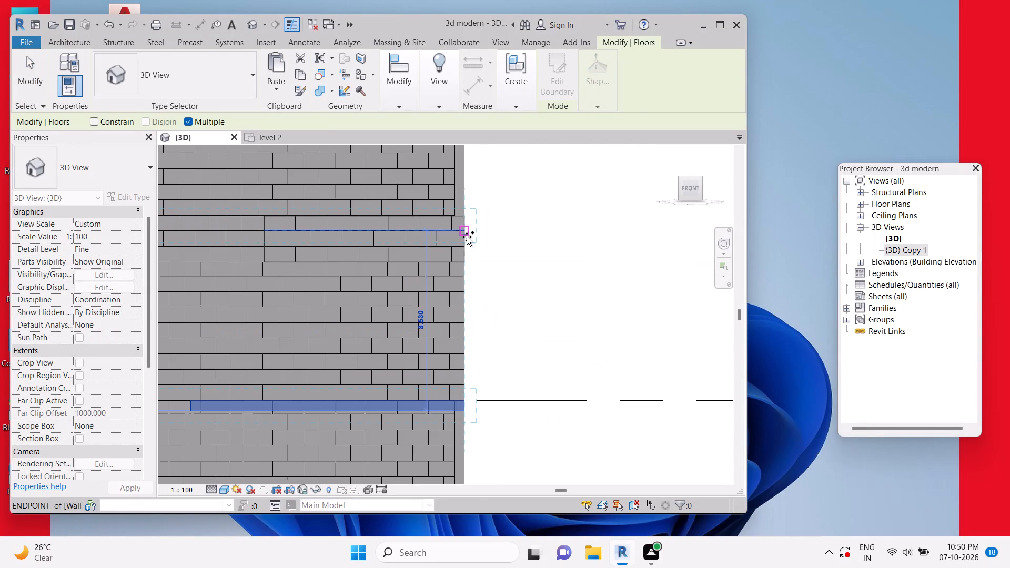
scroll(471, 257, "up", 6)
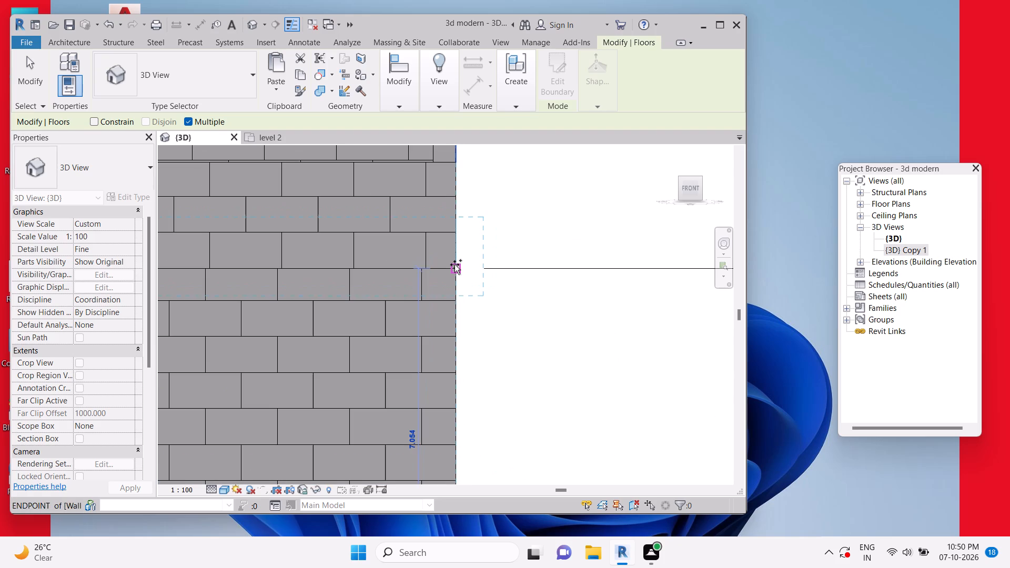
left_click(454, 265)
Place a second copy of the floor on top of the upper walls, about 6.5 above the level 3 copy.
scroll(457, 266, "down", 9)
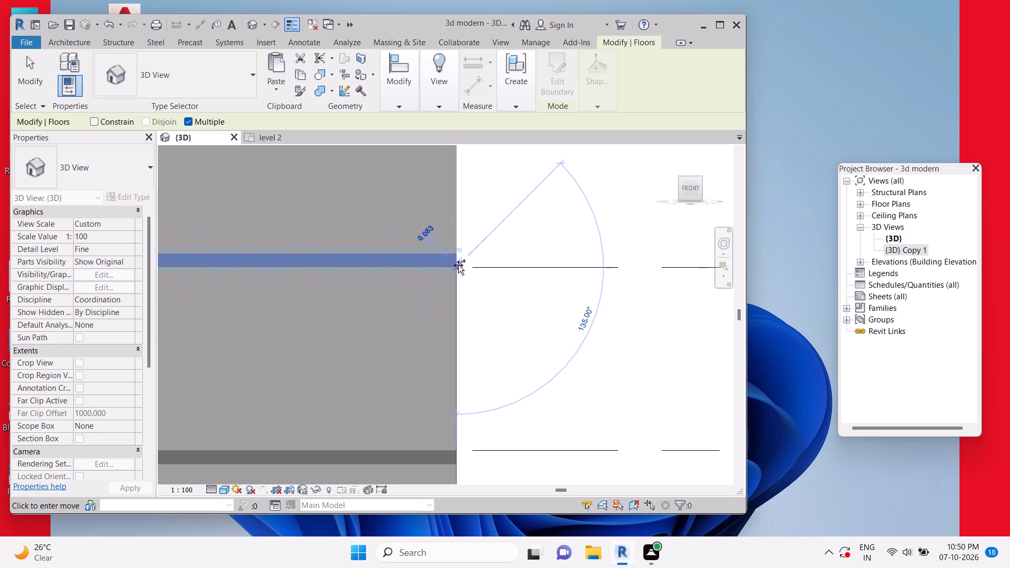
left_click(454, 176)
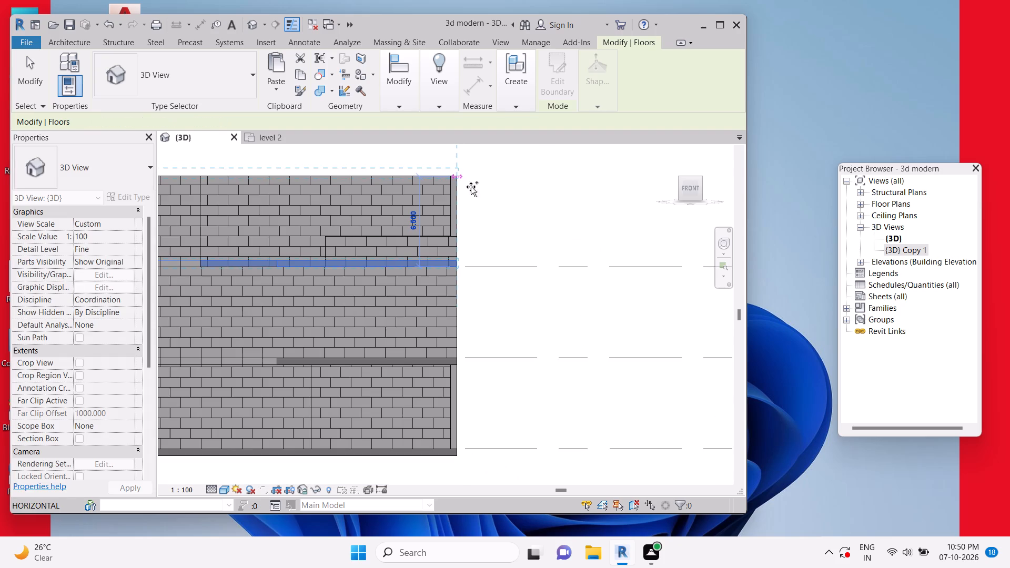
key("Escape")
key("Escape")
key("Escape")
key("Escape")
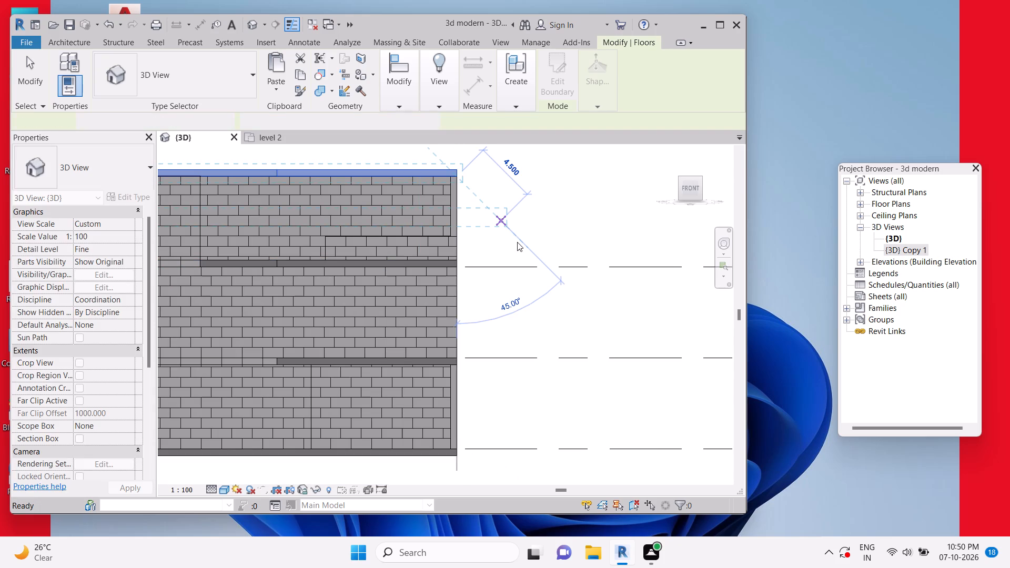
key("Escape")
key("Escape")
key("Escape")
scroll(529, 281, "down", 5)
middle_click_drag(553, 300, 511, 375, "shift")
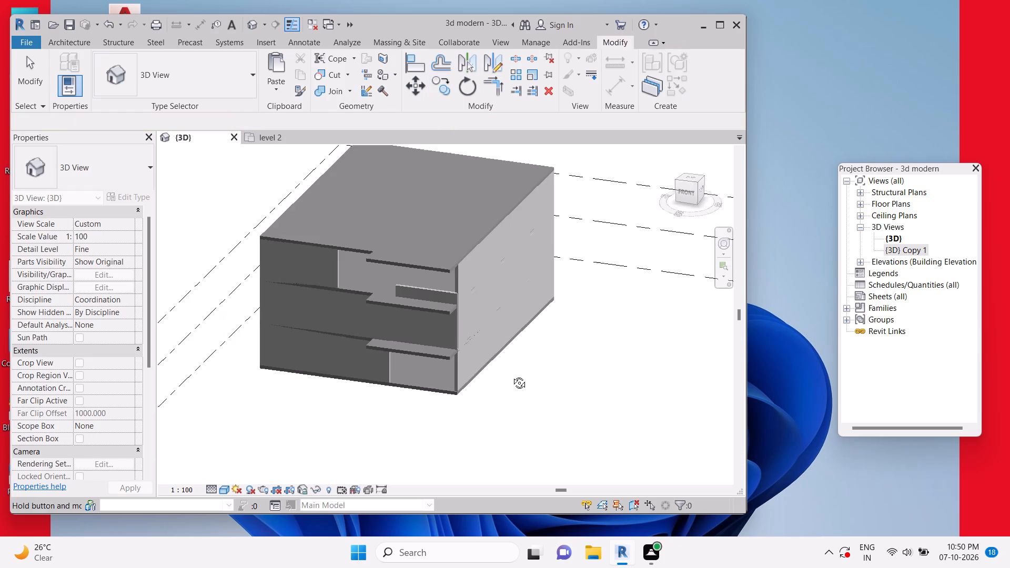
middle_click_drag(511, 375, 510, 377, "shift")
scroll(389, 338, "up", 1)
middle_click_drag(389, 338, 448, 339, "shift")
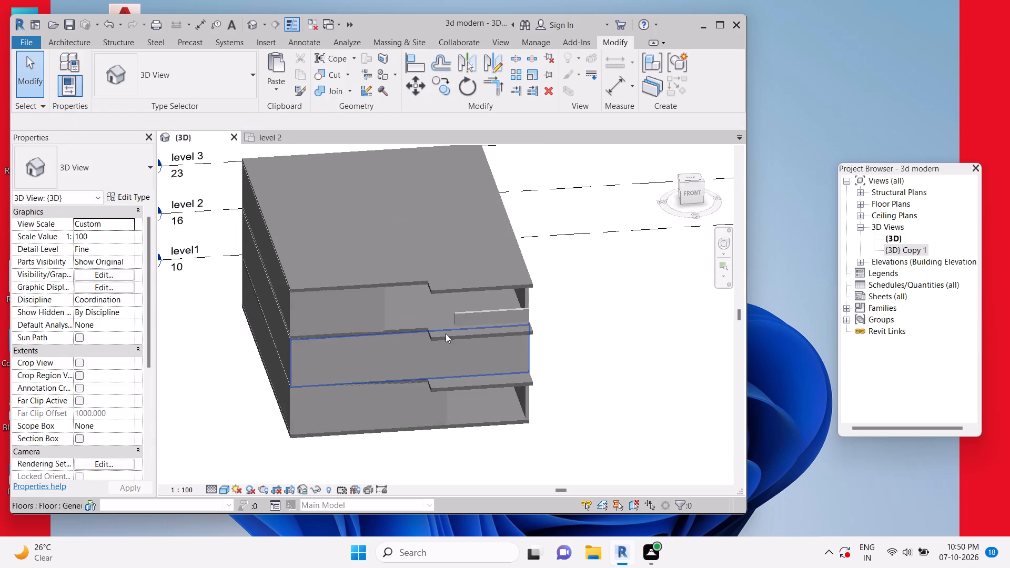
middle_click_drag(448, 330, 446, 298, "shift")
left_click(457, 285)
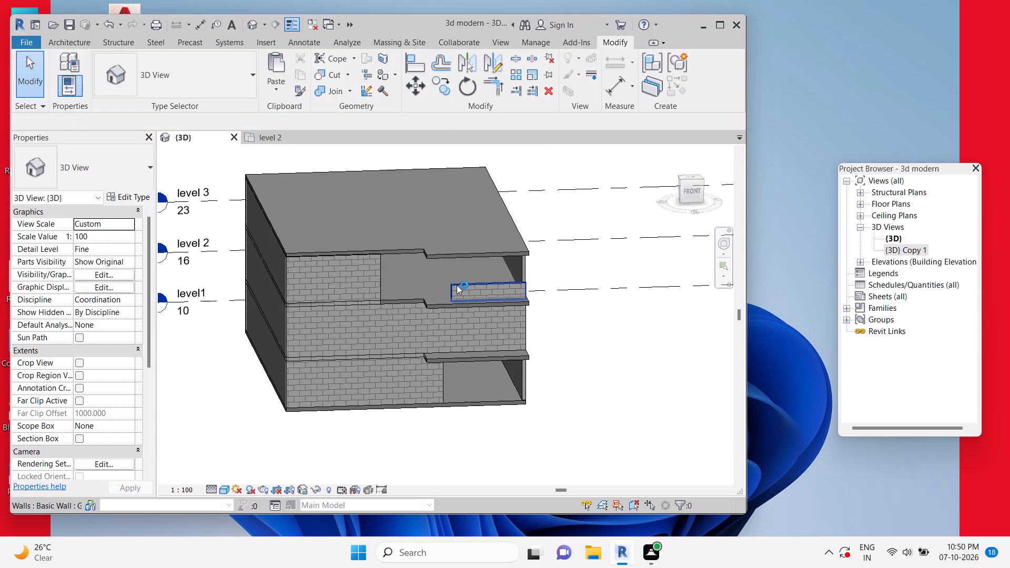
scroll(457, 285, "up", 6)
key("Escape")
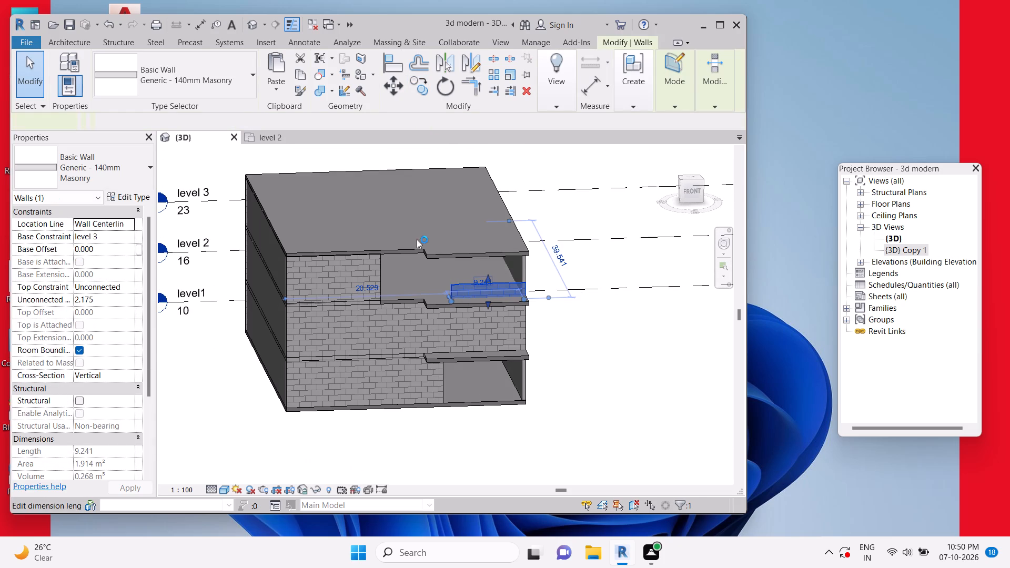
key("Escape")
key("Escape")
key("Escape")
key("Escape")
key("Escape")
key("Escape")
Align the low masonry wall at the level 3 front opening with the step in the front floor edge.
key("a")
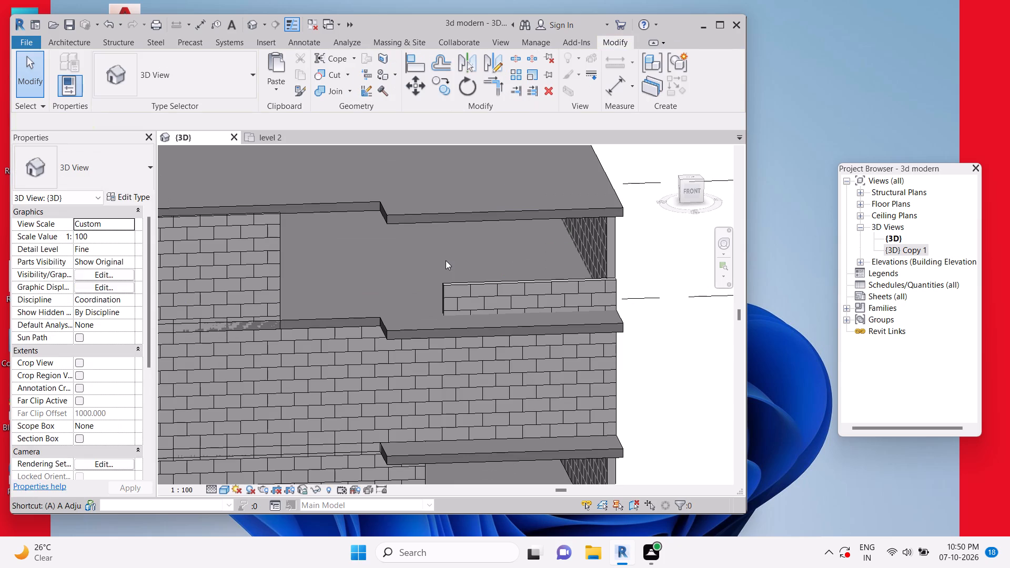
key("l")
scroll(380, 216, "up", 4)
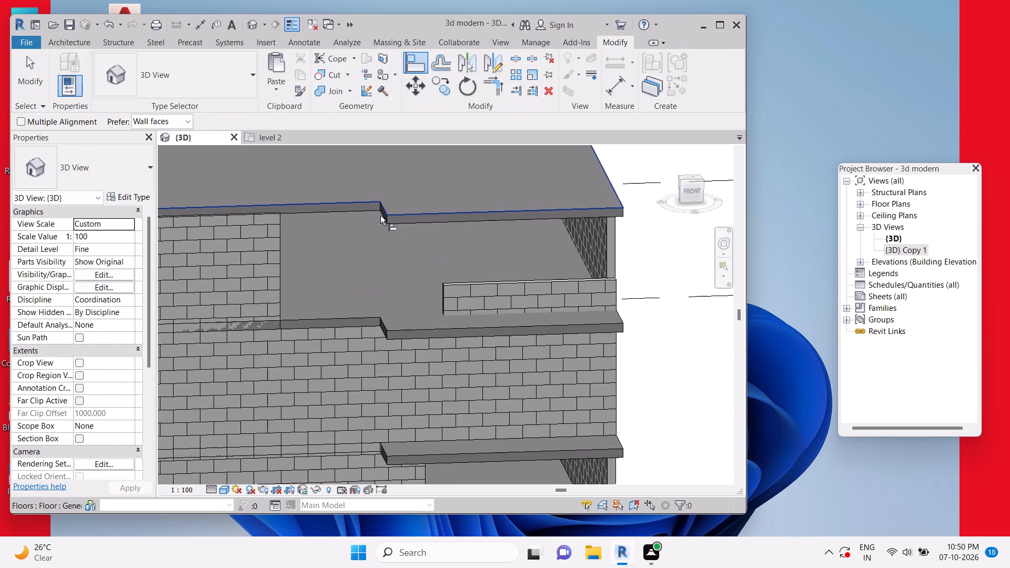
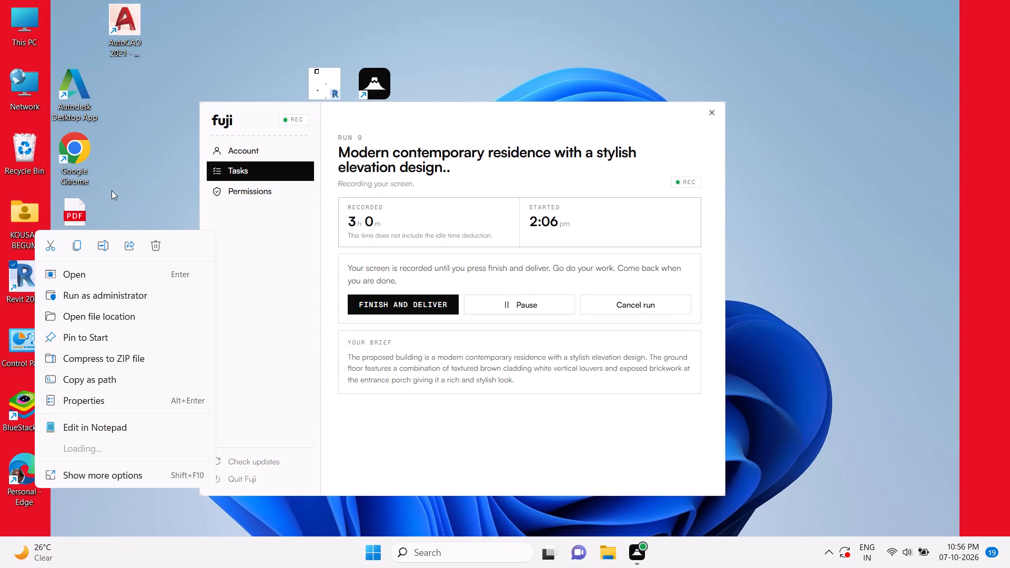
Launch Revit 2021 from its desktop shortcut.
left_click(72, 278)
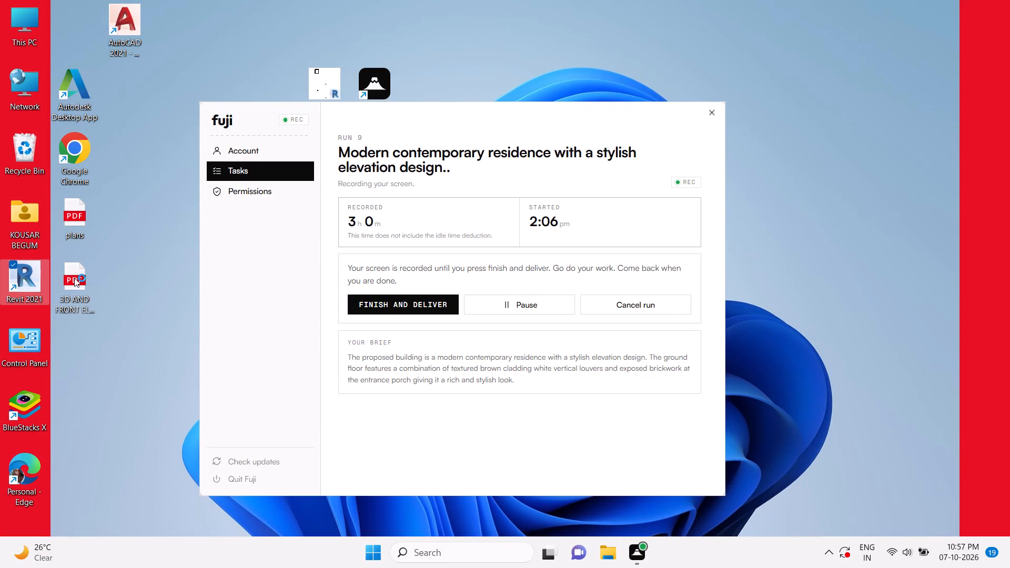
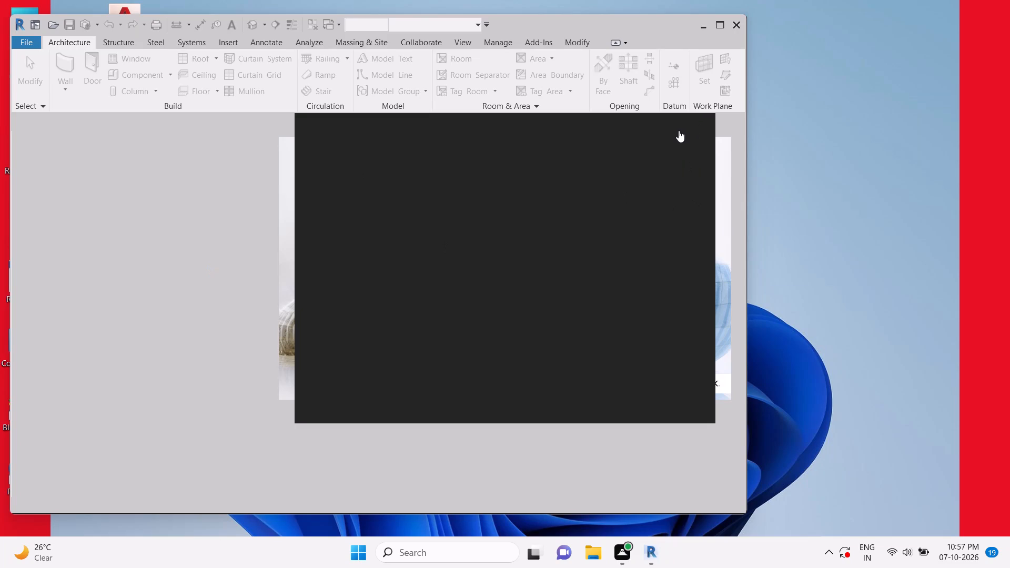
Dismiss the dark pop-up window covering the splash screen during startup.
left_click(688, 129)
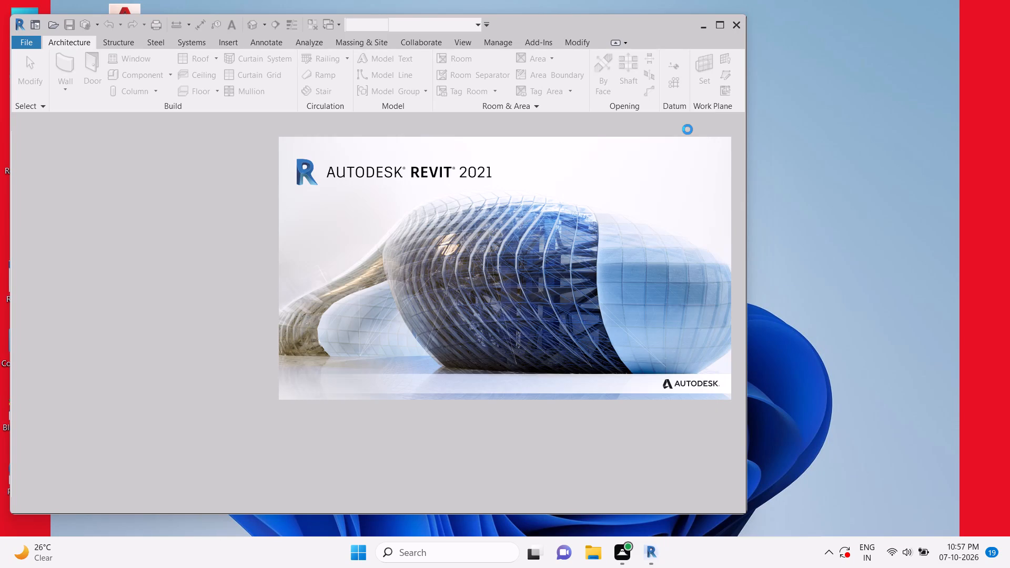
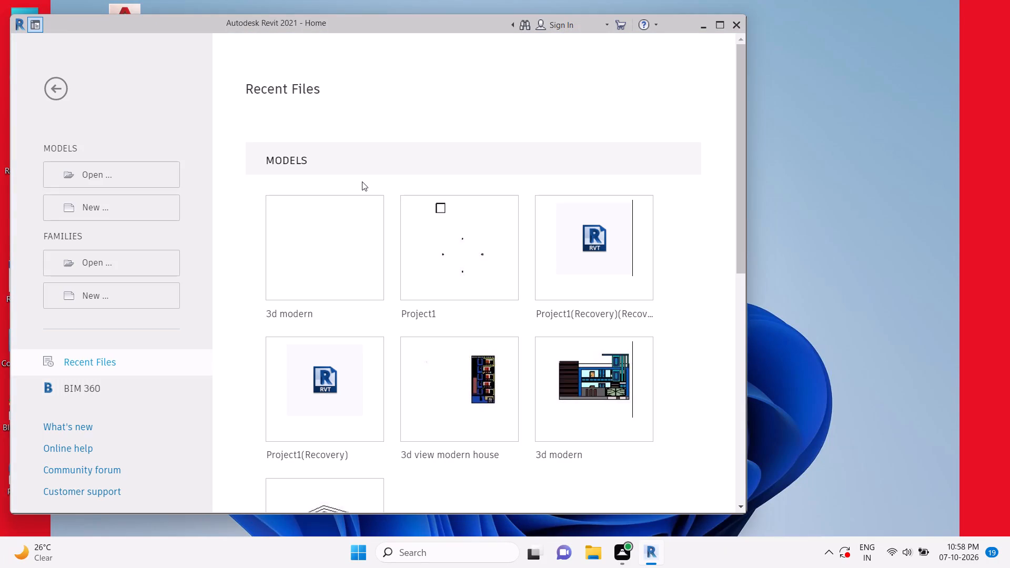
Open the most recent "3d modern" model, the first one in the recent files.
left_click(356, 267)
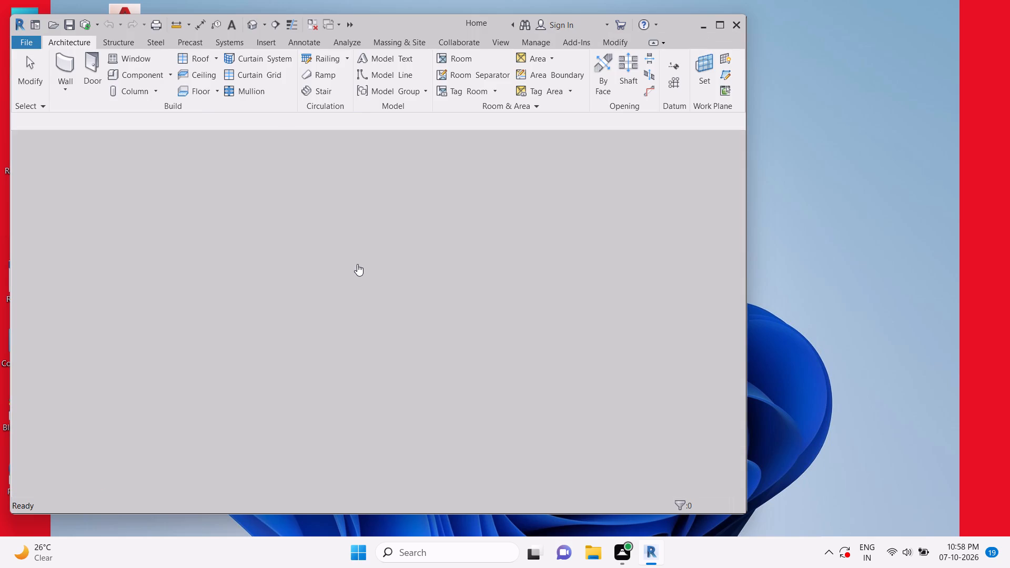
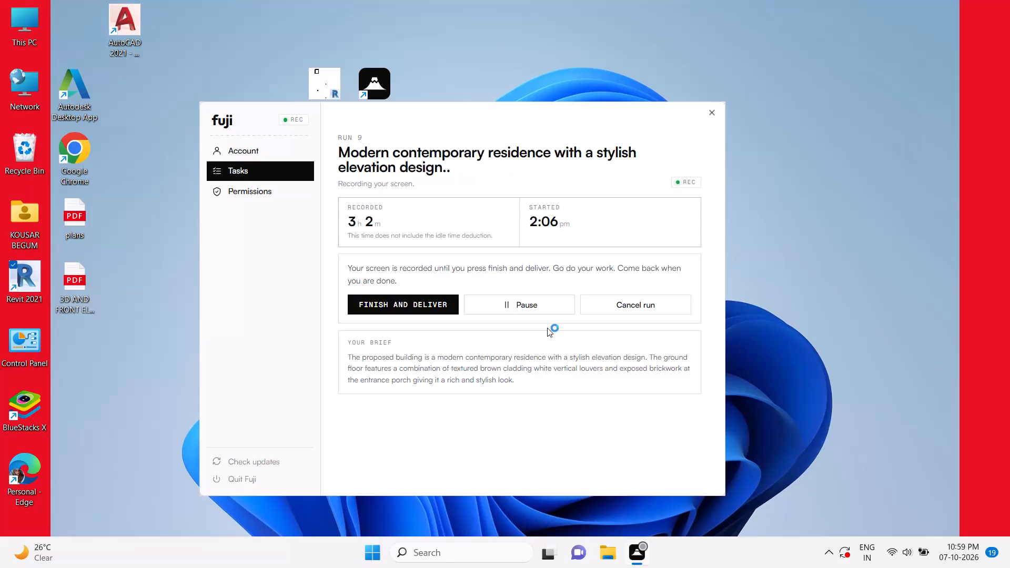
Dismiss the Revit 2021 error report without sending it to Autodesk.
right_click(29, 287)
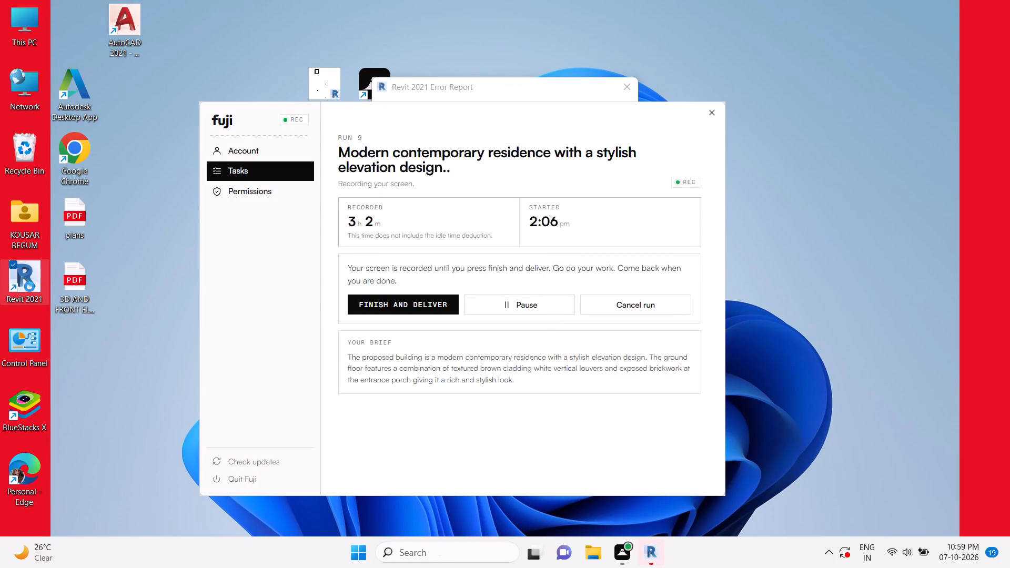
left_click(628, 89)
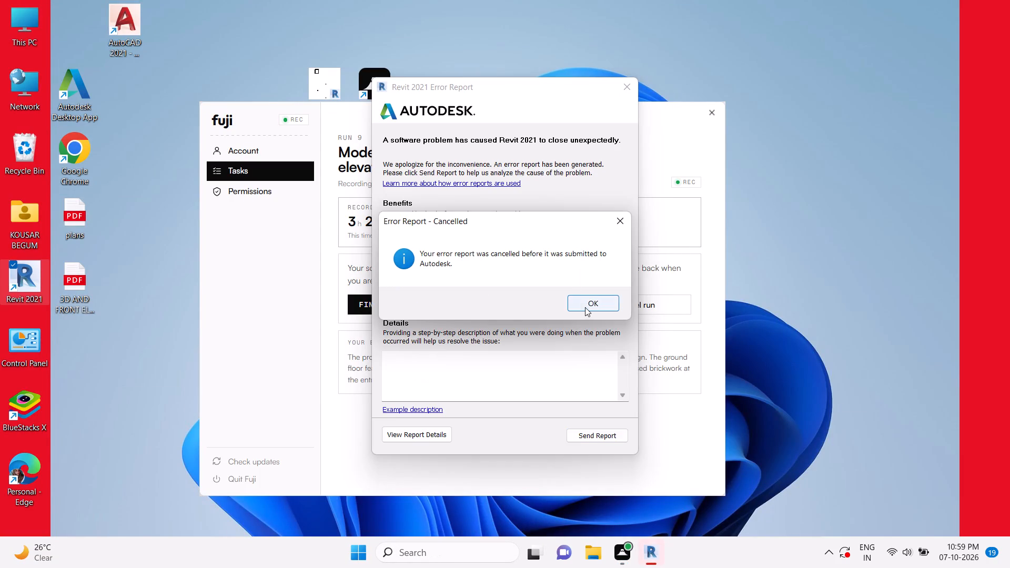
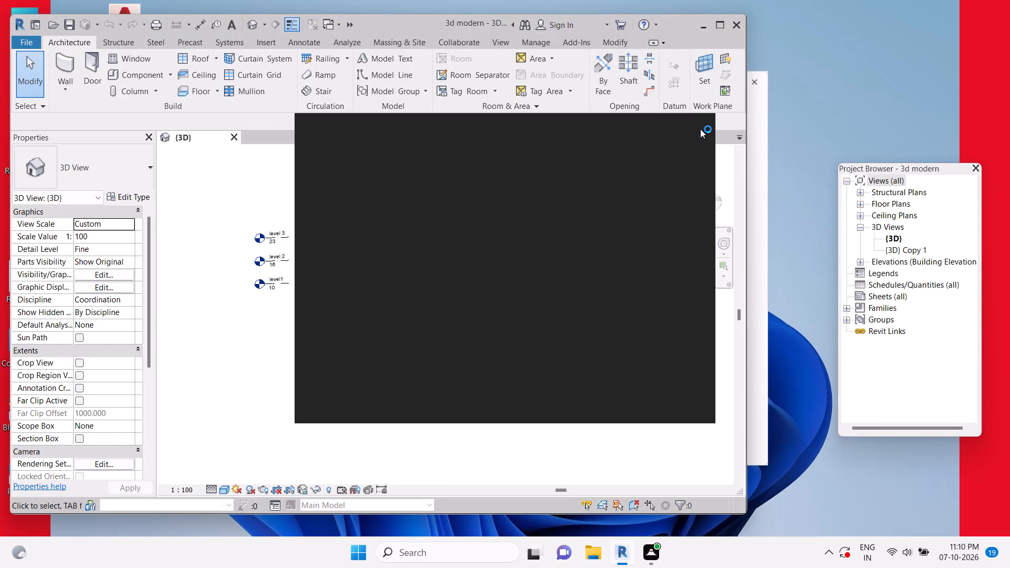
Dismiss the blank notification window covering the 3D view of the residence model.
left_click(699, 125)
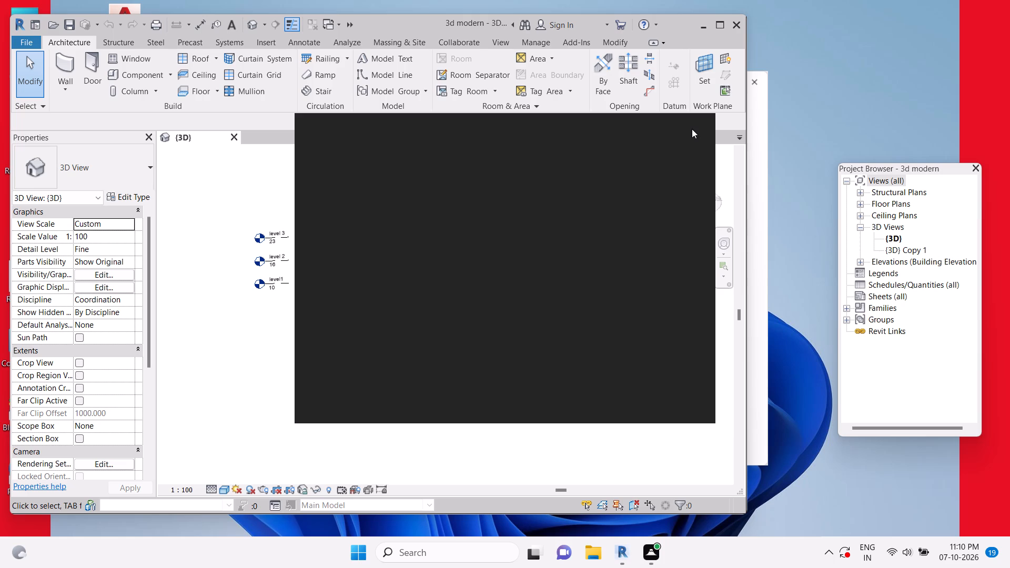
left_click(695, 127)
key("Escape")
key("Escape")
key("Escape")
key("Escape")
key("Escape")
key("Escape")
key("Escape")
key("Escape")
key("Escape")
key("Escape")
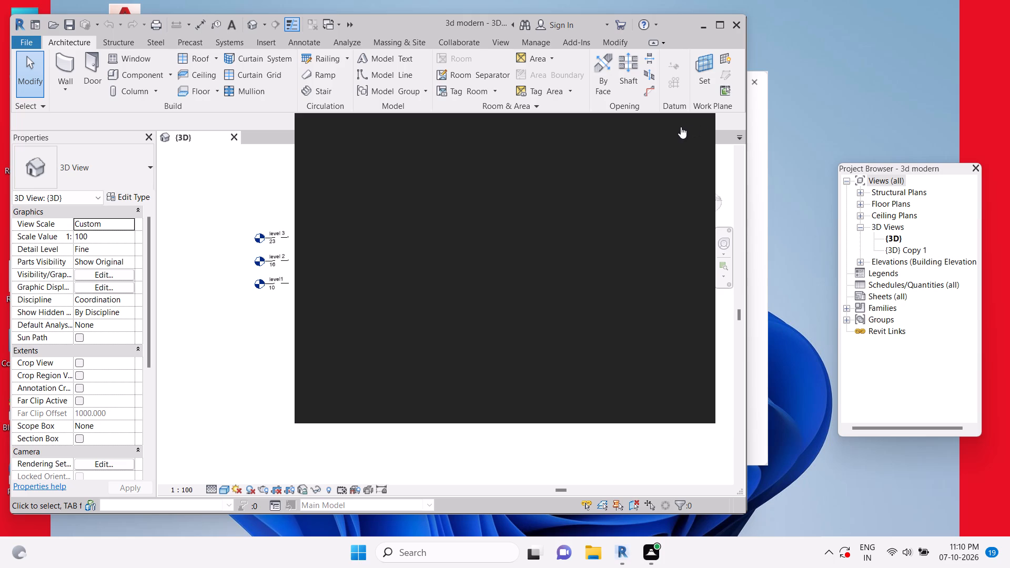
key("Escape")
left_click(678, 126)
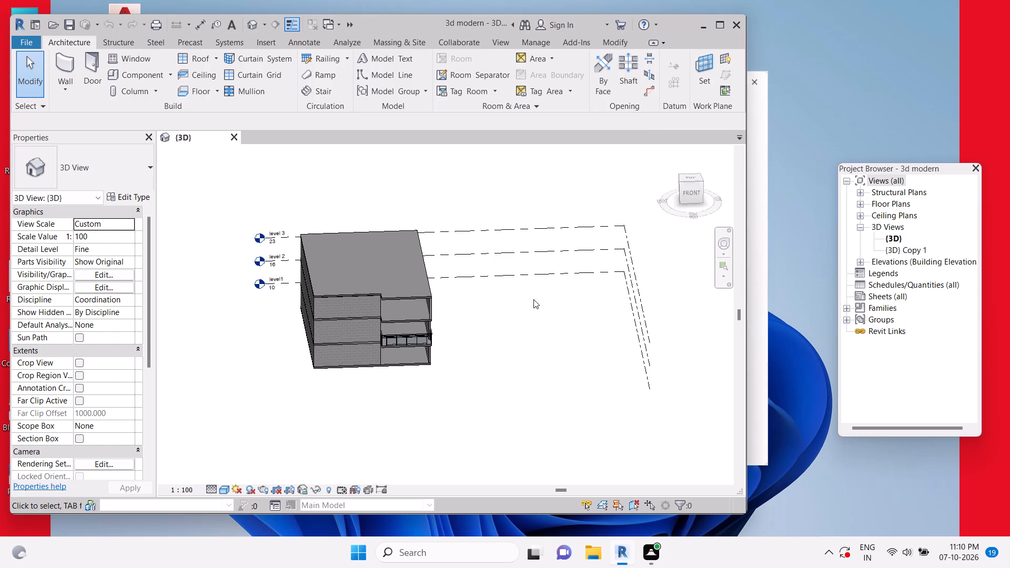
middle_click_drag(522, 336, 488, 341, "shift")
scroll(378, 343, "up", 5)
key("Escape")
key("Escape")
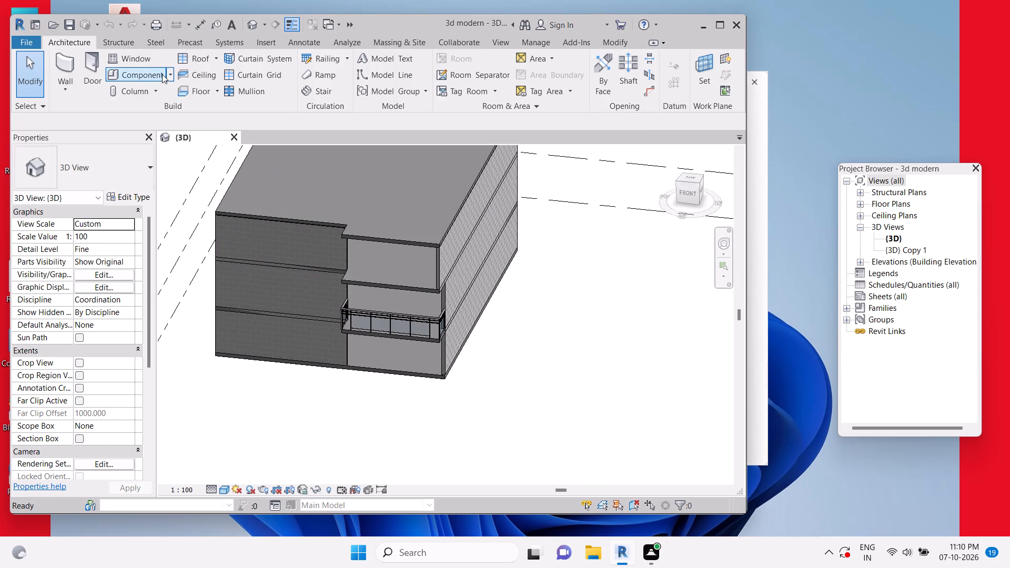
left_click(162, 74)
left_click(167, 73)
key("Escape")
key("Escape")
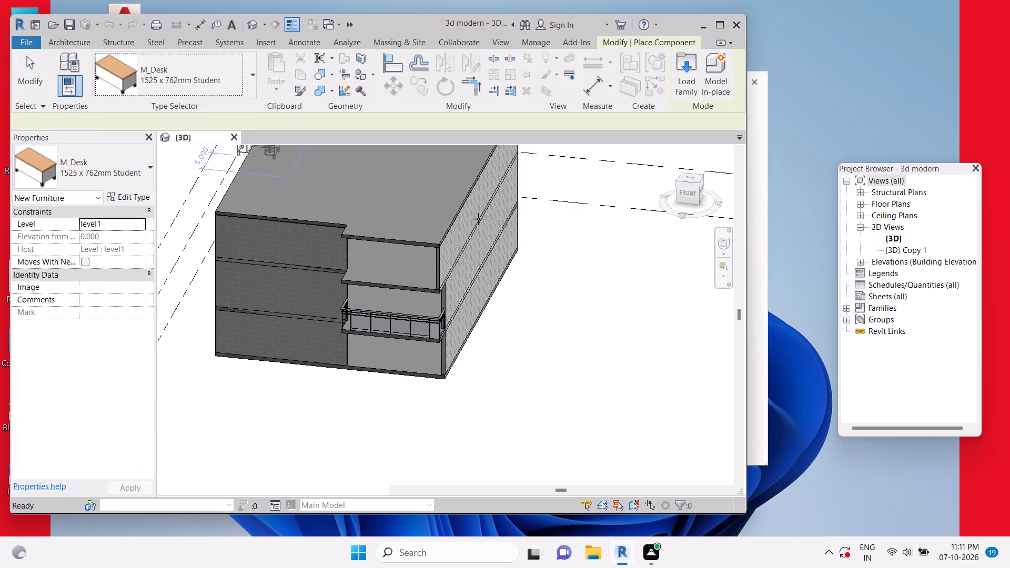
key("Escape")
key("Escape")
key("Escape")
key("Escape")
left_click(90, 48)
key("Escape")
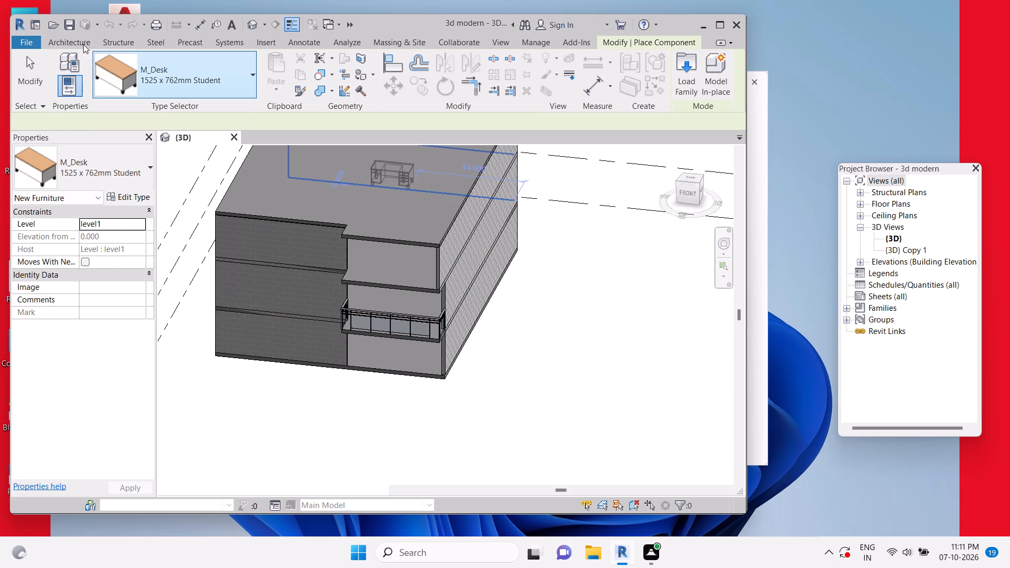
Start an in-place model component in the Duct Accessories category, keeping the suggested name.
left_click(81, 44)
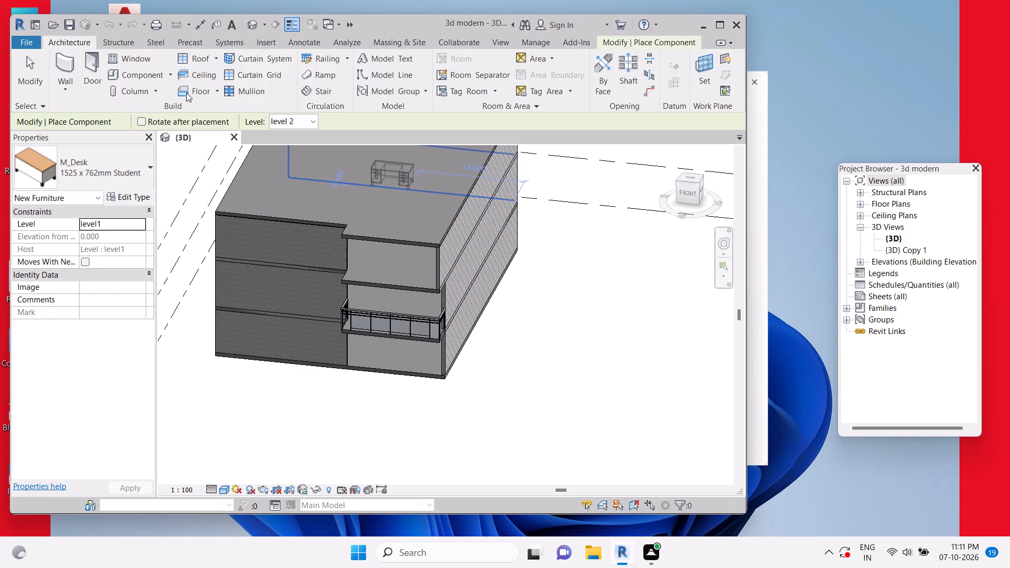
left_click(173, 75)
left_click(165, 123)
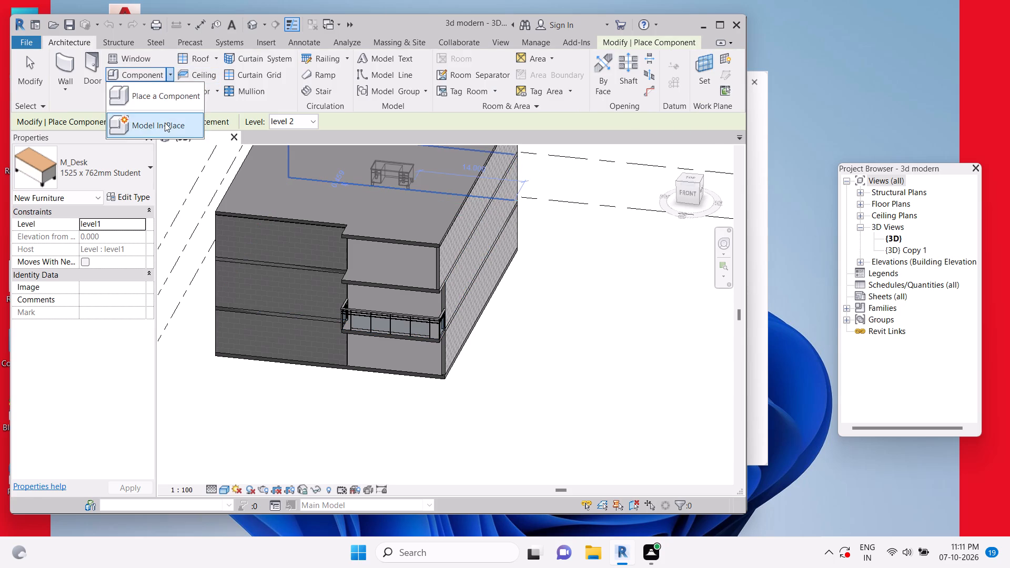
scroll(356, 295, "up", 5)
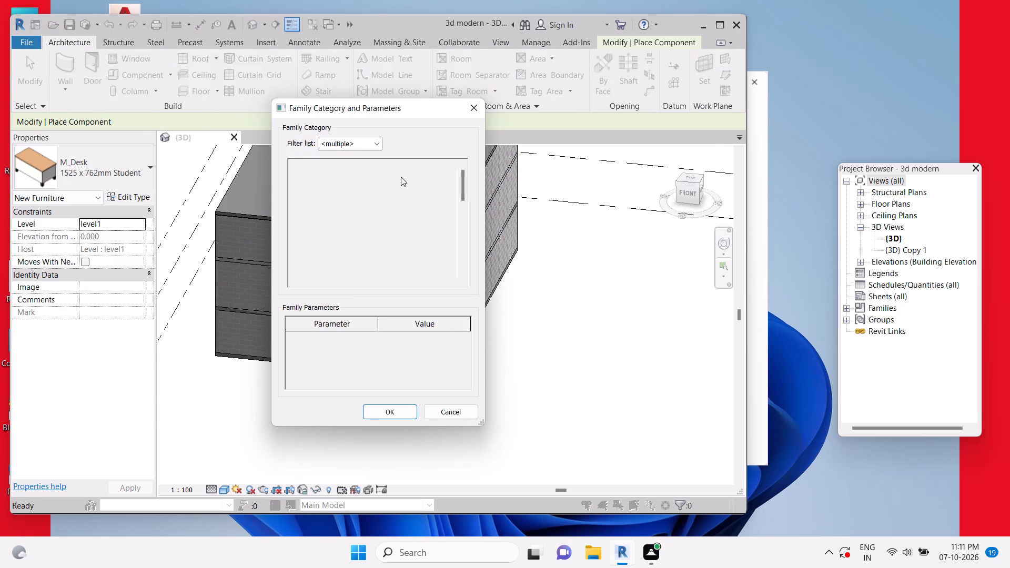
left_click(294, 247)
left_click(331, 248)
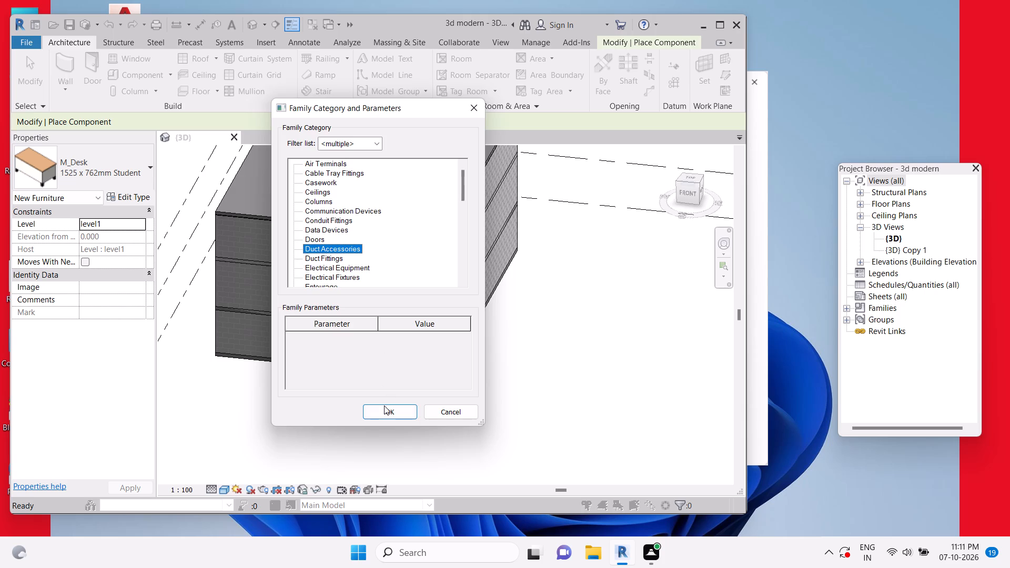
left_click(384, 406)
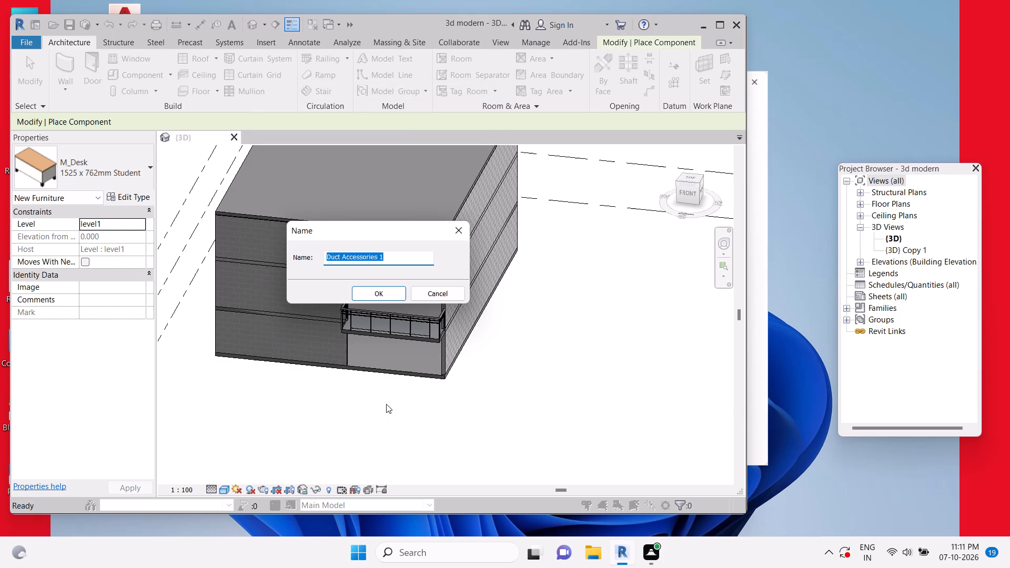
left_click(378, 296)
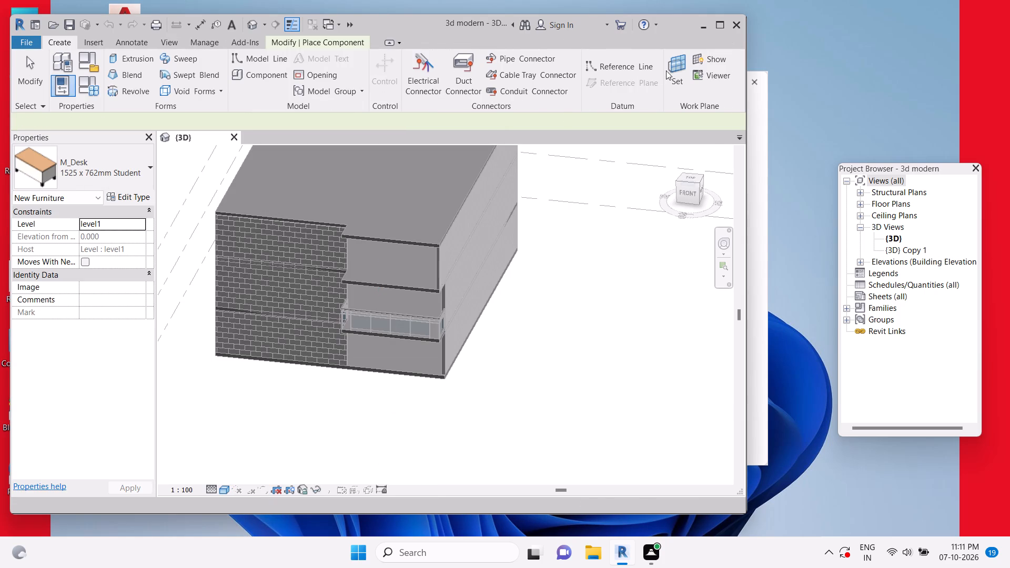
left_click(678, 74)
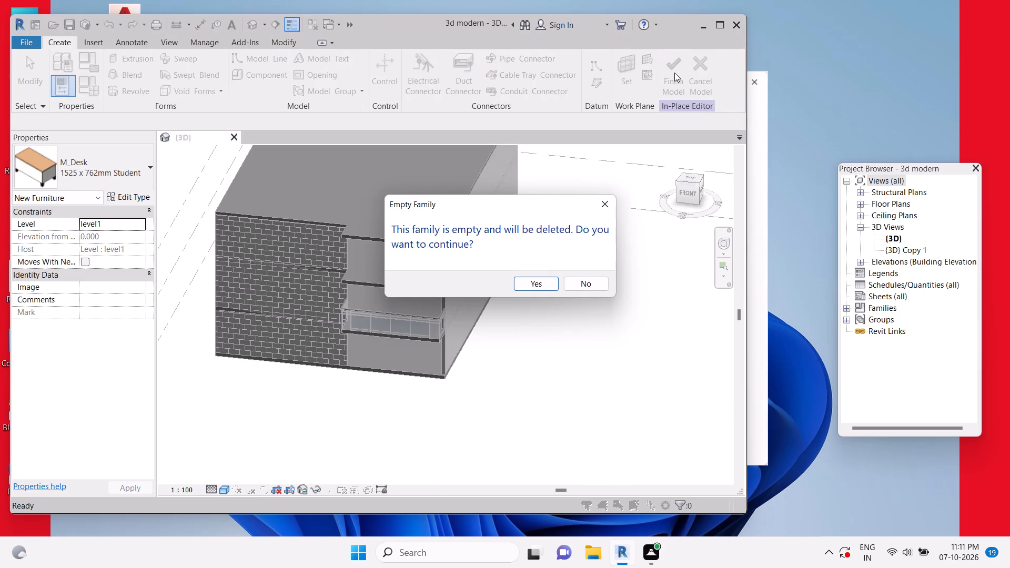
key("Escape")
Set the work plane by picking the front face of the balcony floor slab at level 2.
left_click(621, 80)
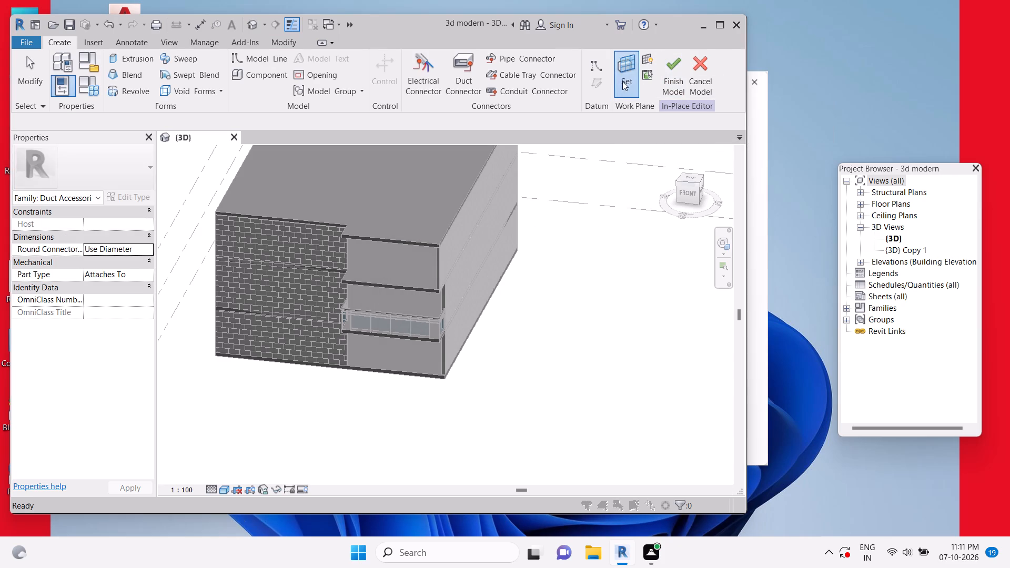
left_click(295, 292)
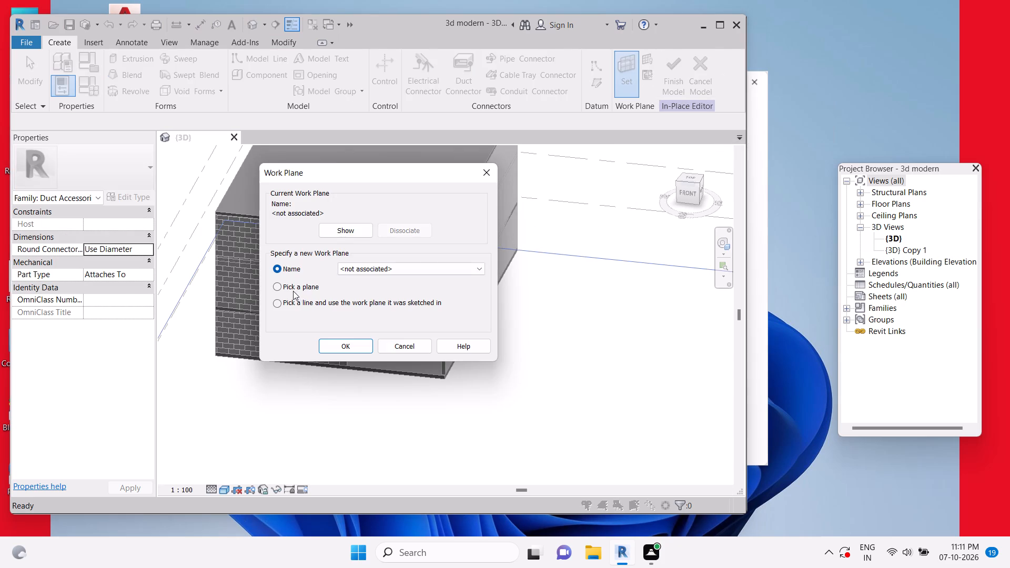
left_click(288, 288)
left_click(335, 349)
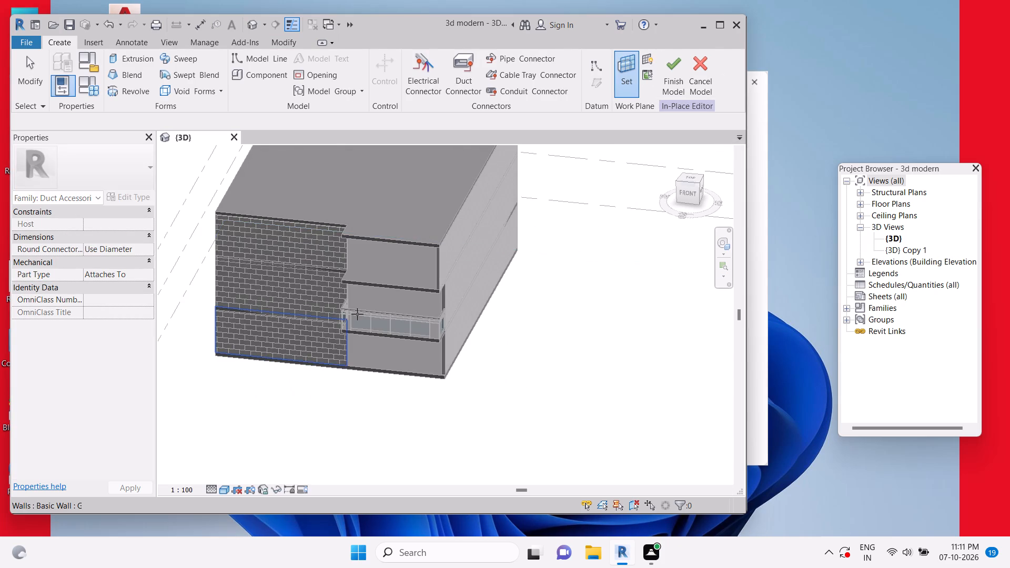
scroll(343, 296, "up", 5)
scroll(370, 386, "up", 8)
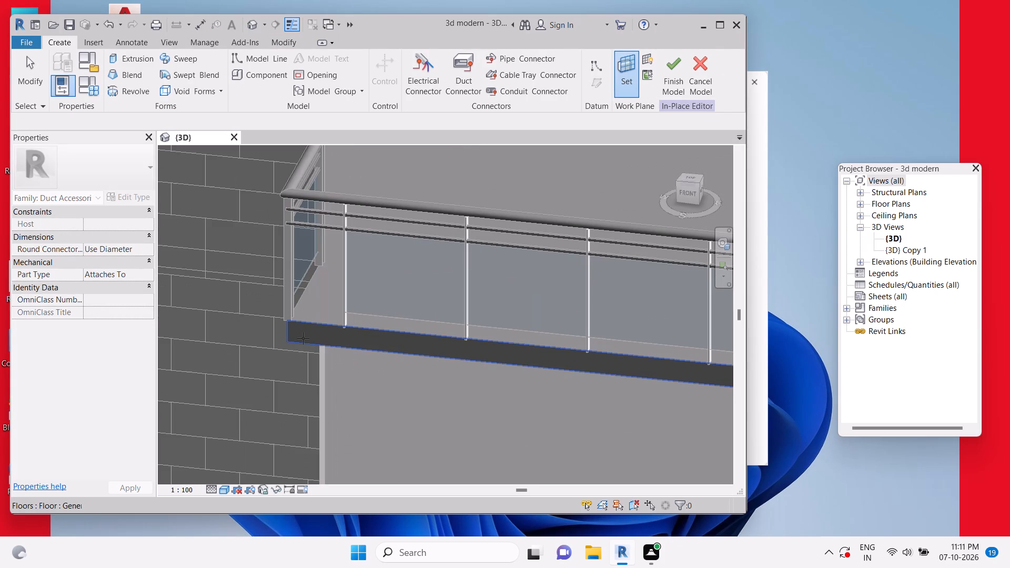
left_click(303, 338)
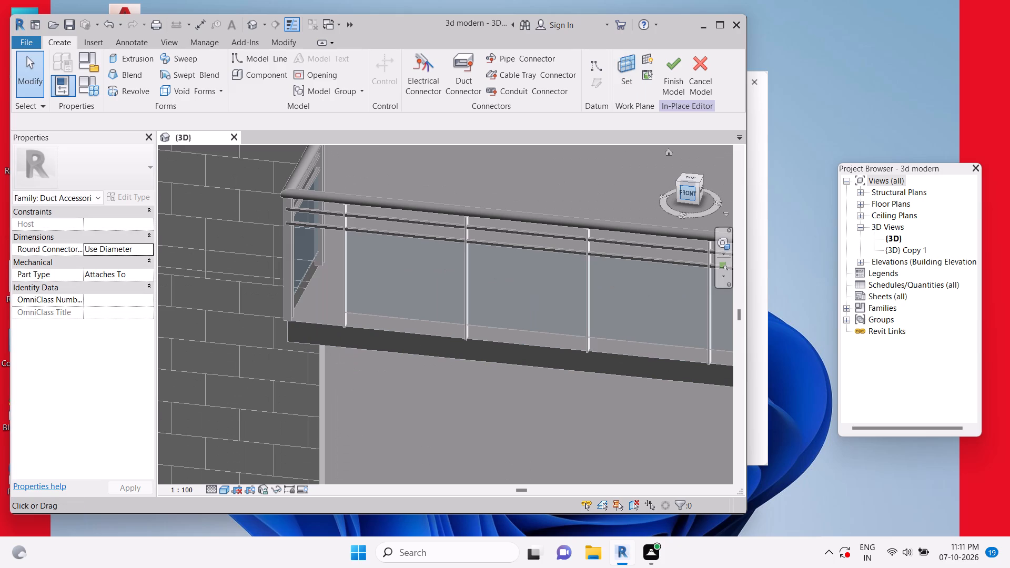
In the front view, start an extrusion and sketch a rectangle about 1.67 by 7.55 from the upper slab's top corner to the balcony slab's bottom.
left_click(685, 196)
left_click(146, 58)
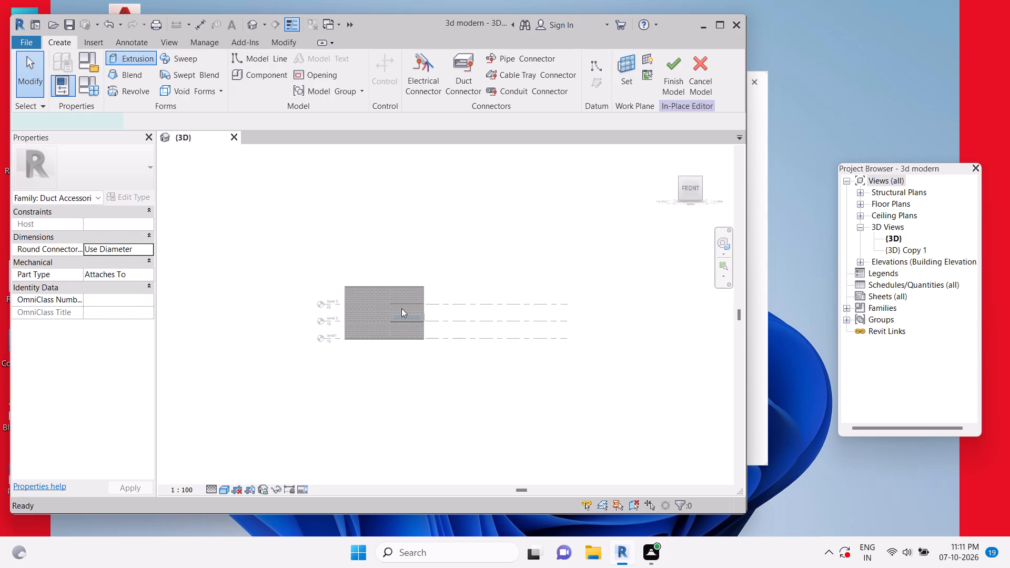
scroll(399, 315, "up", 10)
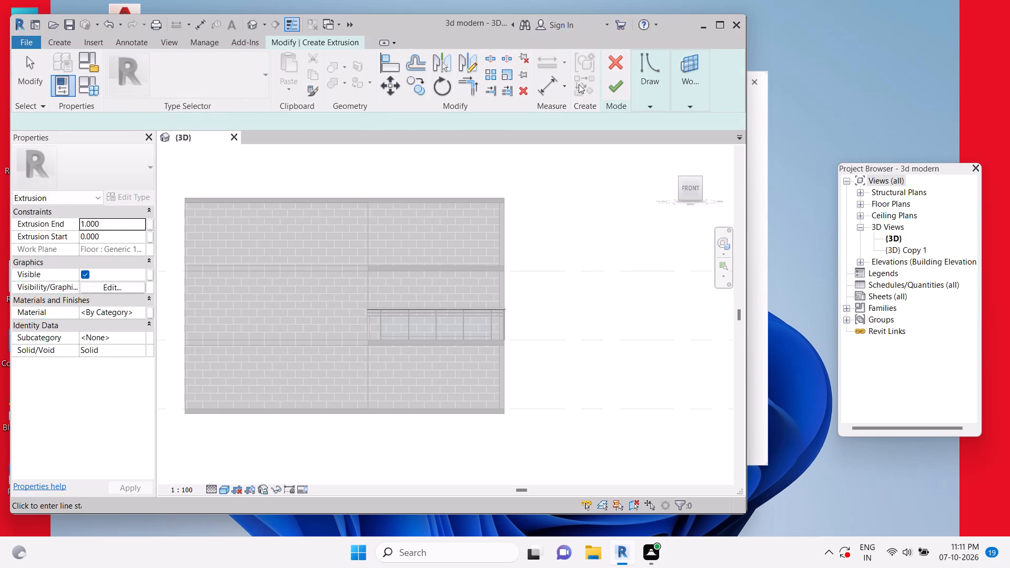
left_click(651, 74)
left_click(654, 122)
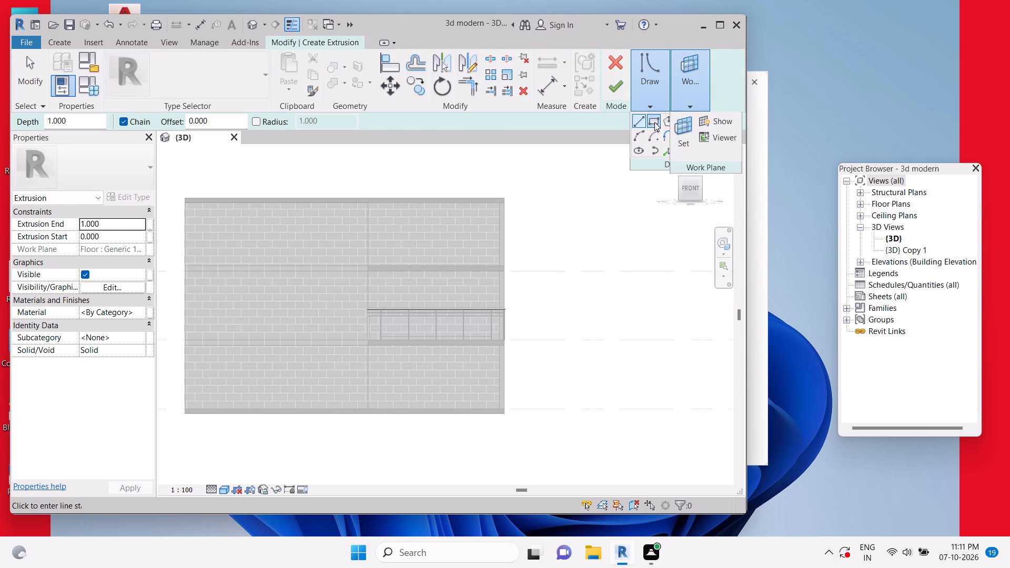
scroll(379, 273, "up", 6)
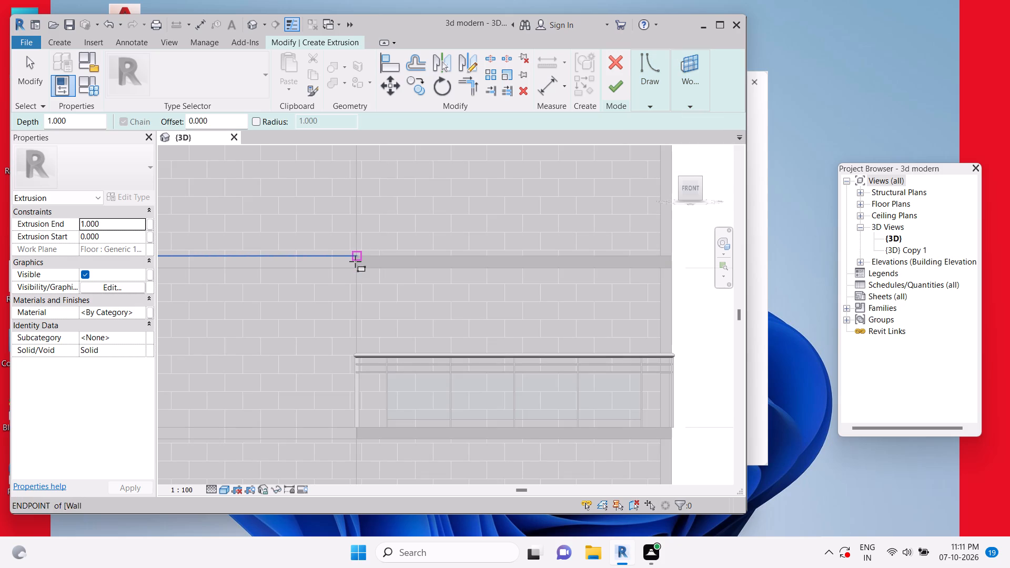
left_click(355, 259)
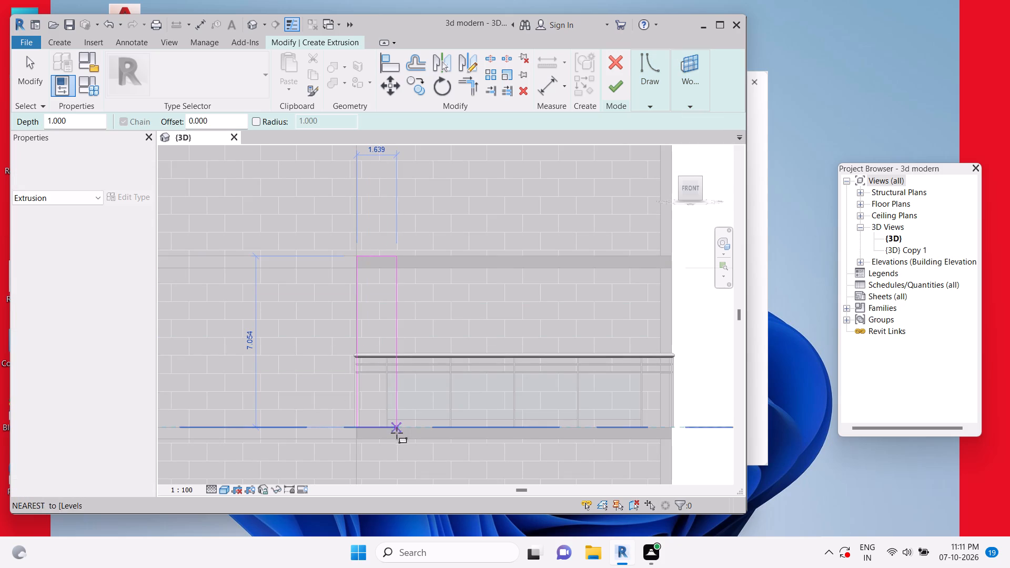
left_click(399, 439)
middle_click_drag(400, 168, 397, 189)
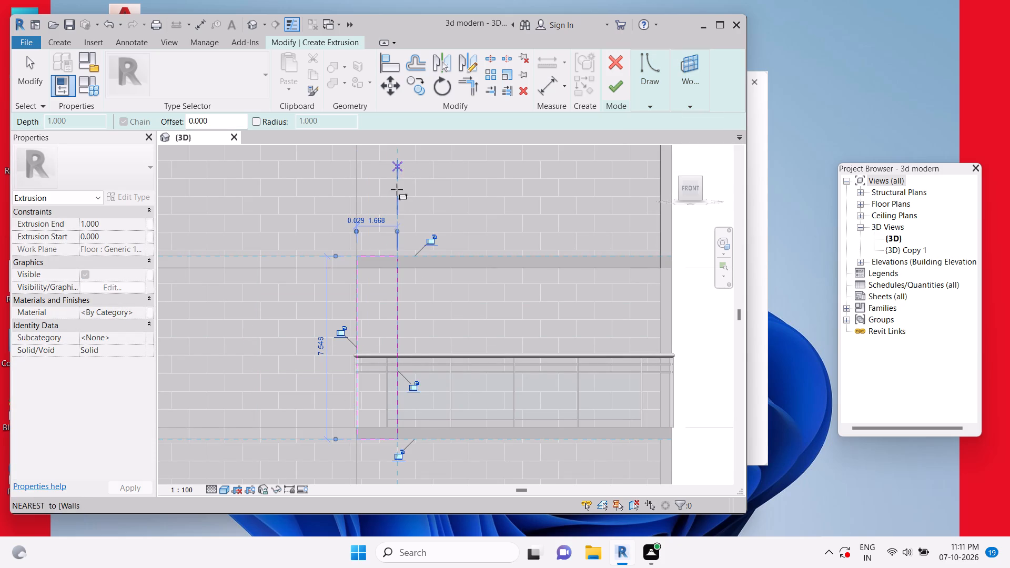
middle_click_drag(397, 189, 395, 201)
key("Escape")
key("Escape")
key("Escape")
key("Escape")
key("Escape")
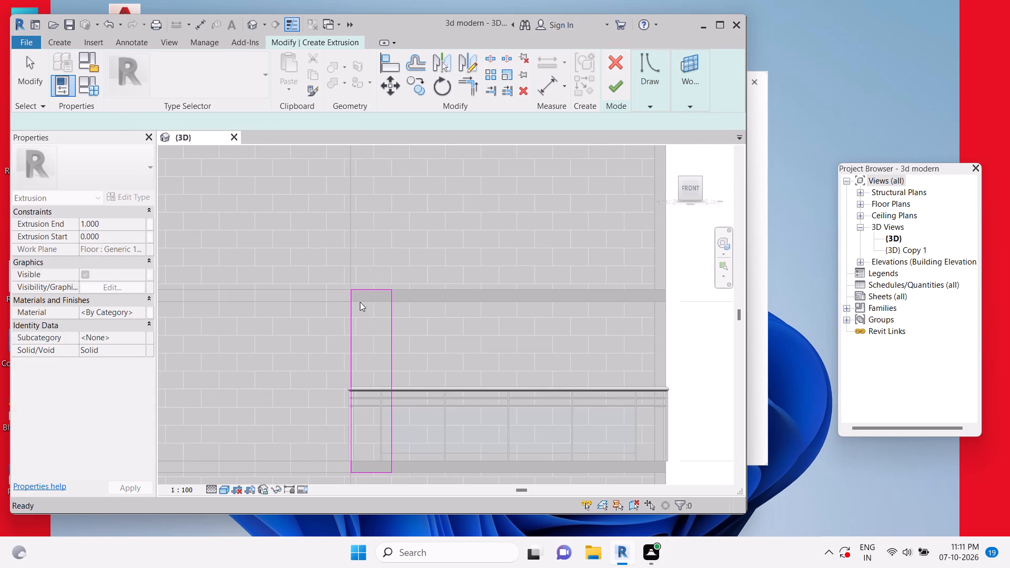
Set the width of the sketched extrusion rectangle to 1'.
left_click(351, 307)
left_click(372, 252)
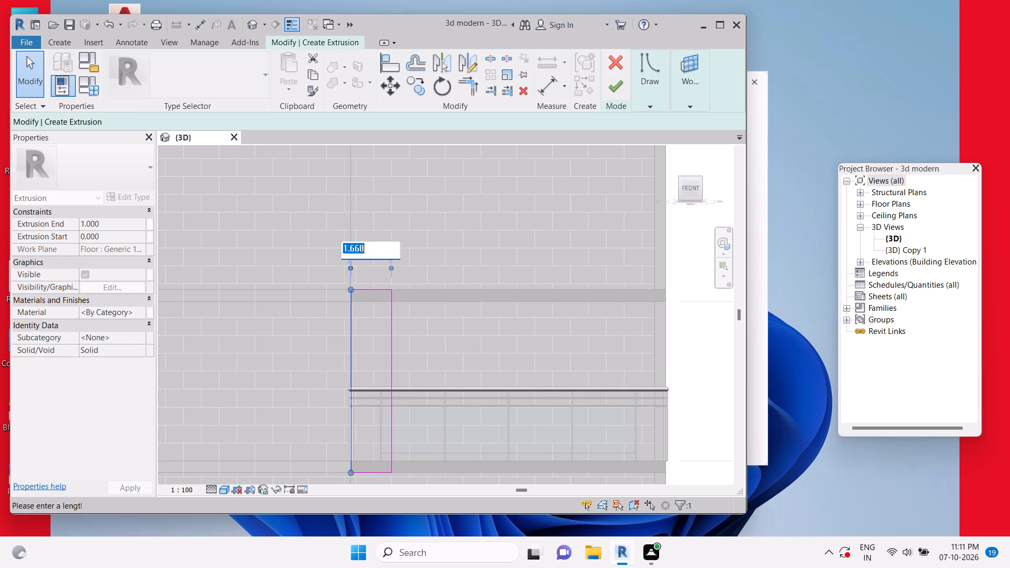
type("1'")
key("Return")
key("Escape")
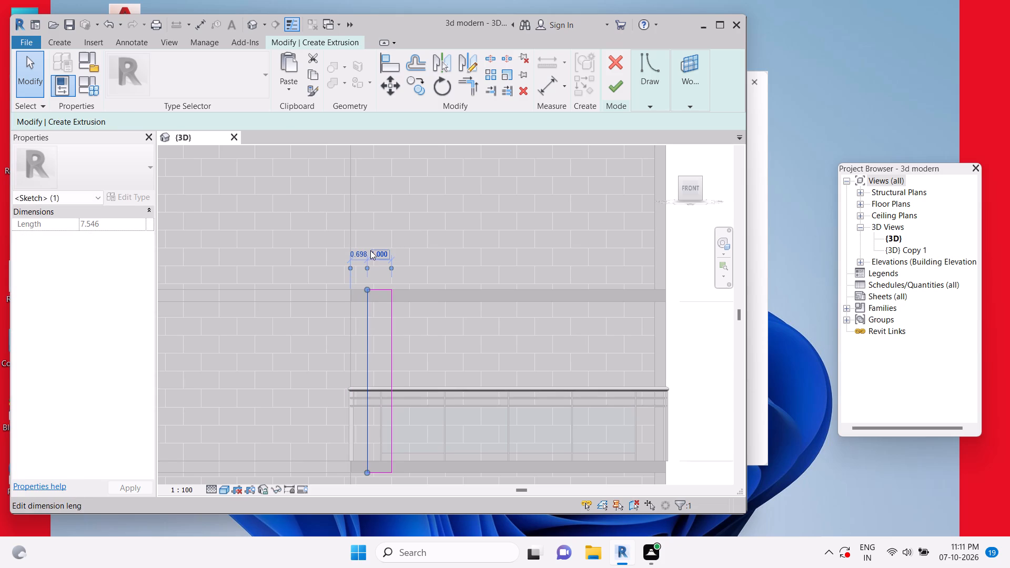
key("Escape")
Move the whole rectangle sideways from its top-left corner to the end of the upper floor slab.
key("Tab")
left_click(372, 301)
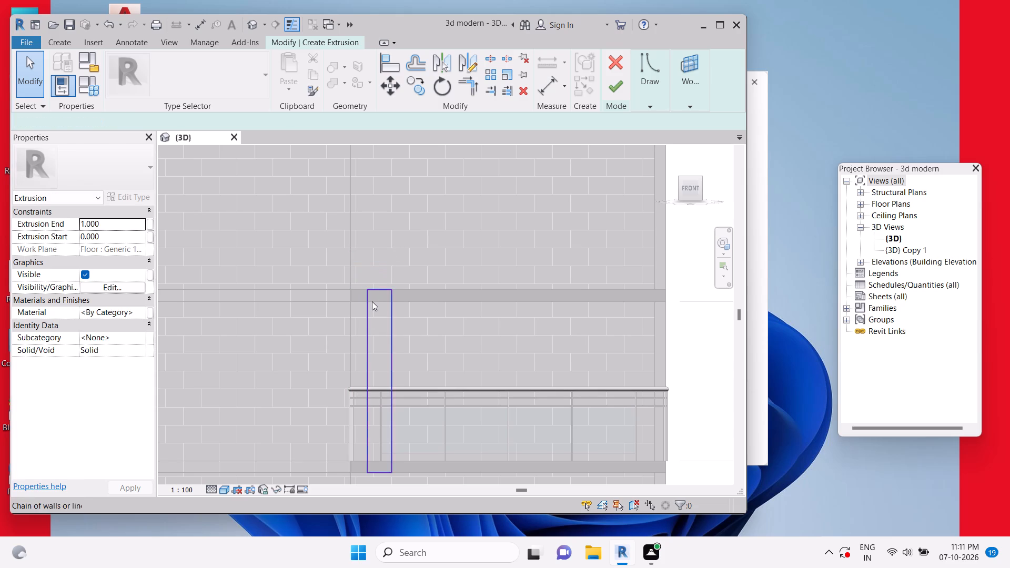
left_click(397, 89)
scroll(361, 295, "up", 7)
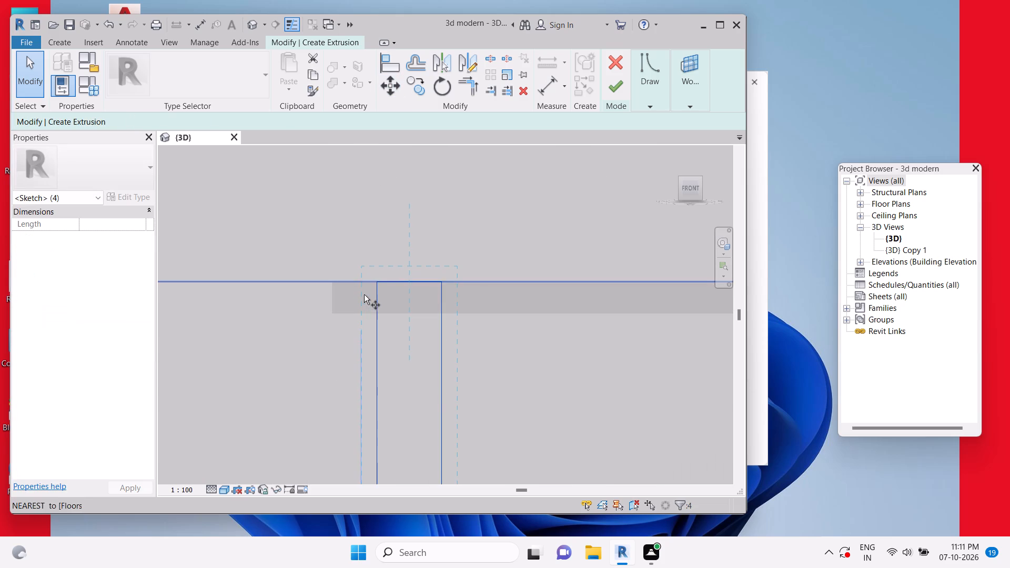
left_click(376, 285)
left_click(337, 285)
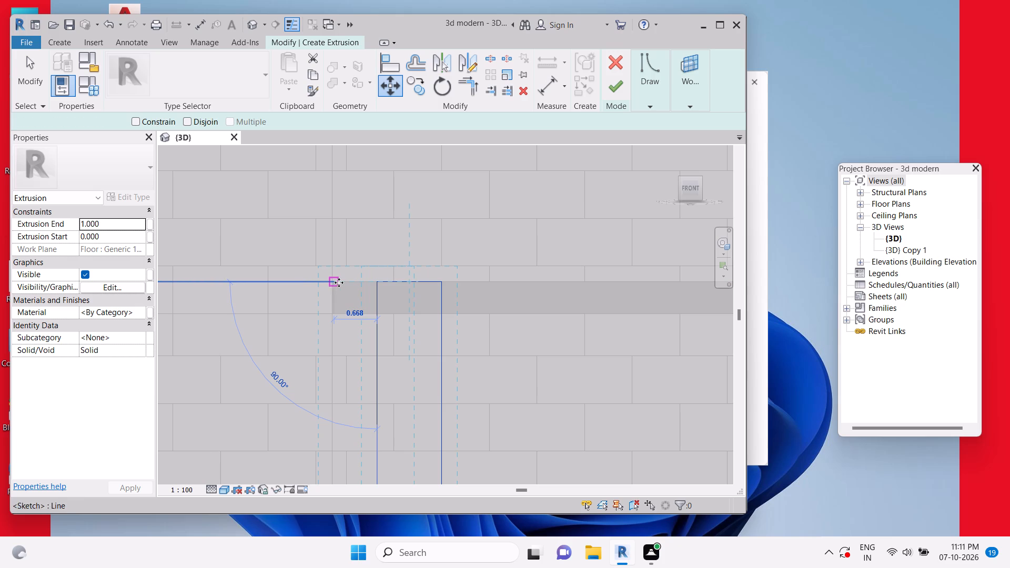
key("Escape")
key("Escape")
Move the whole sketched rectangle sideways about 0.03 so its top corner meets the upper slab's end corner.
scroll(335, 291, "up", 5)
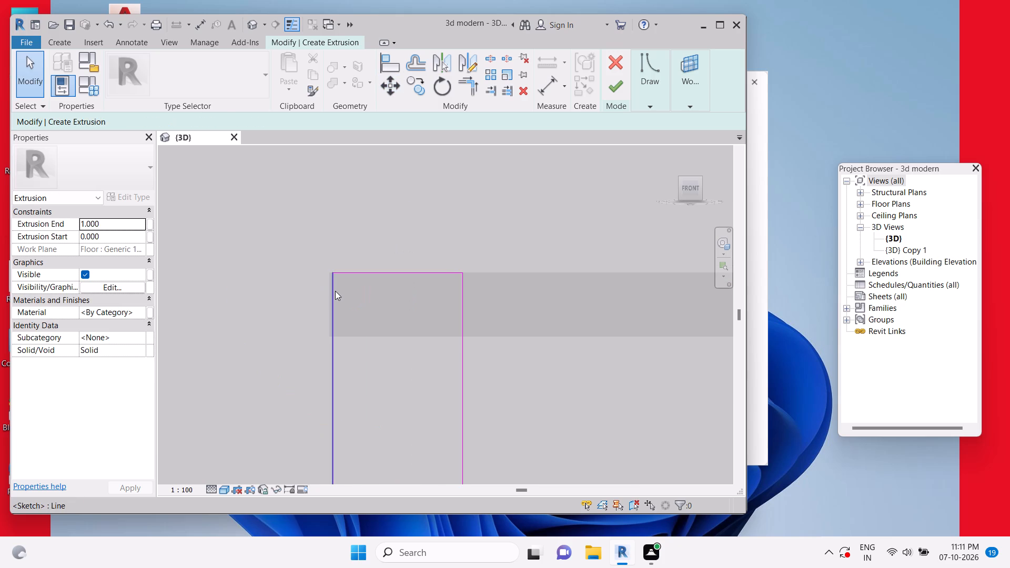
key("Tab")
left_click(332, 289)
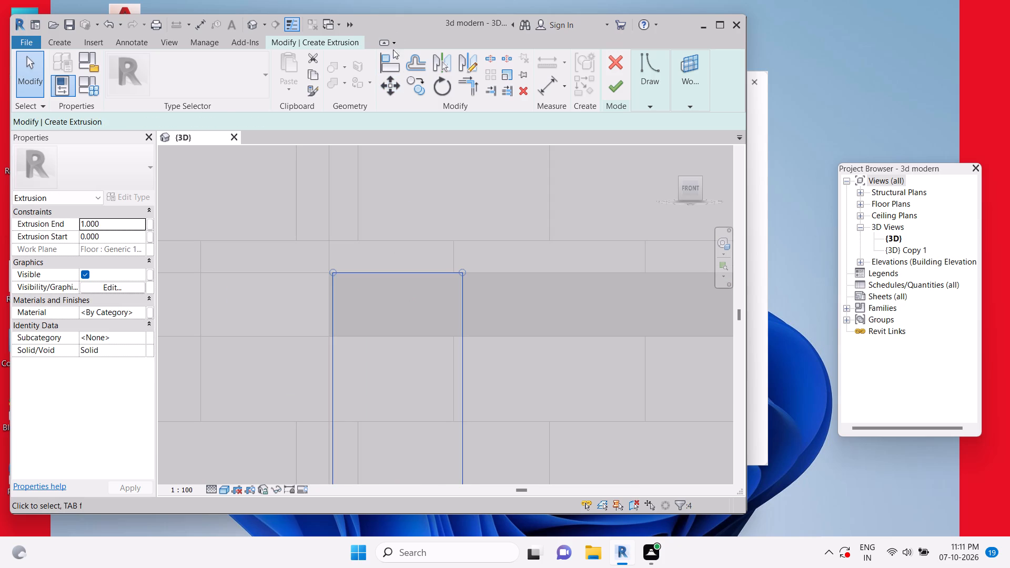
left_click(386, 88)
scroll(316, 302, "up", 7)
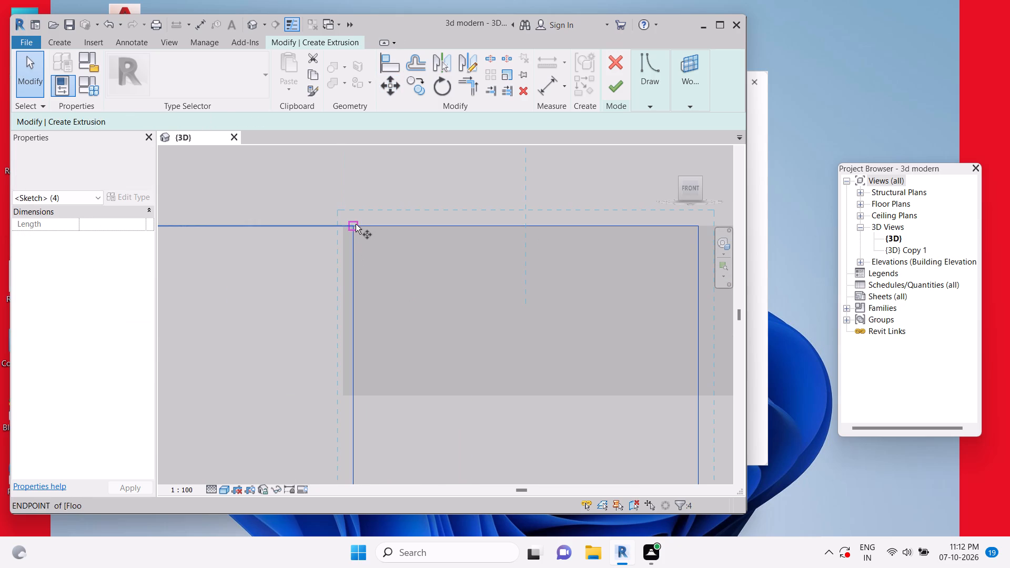
left_click(355, 224)
left_click(344, 226)
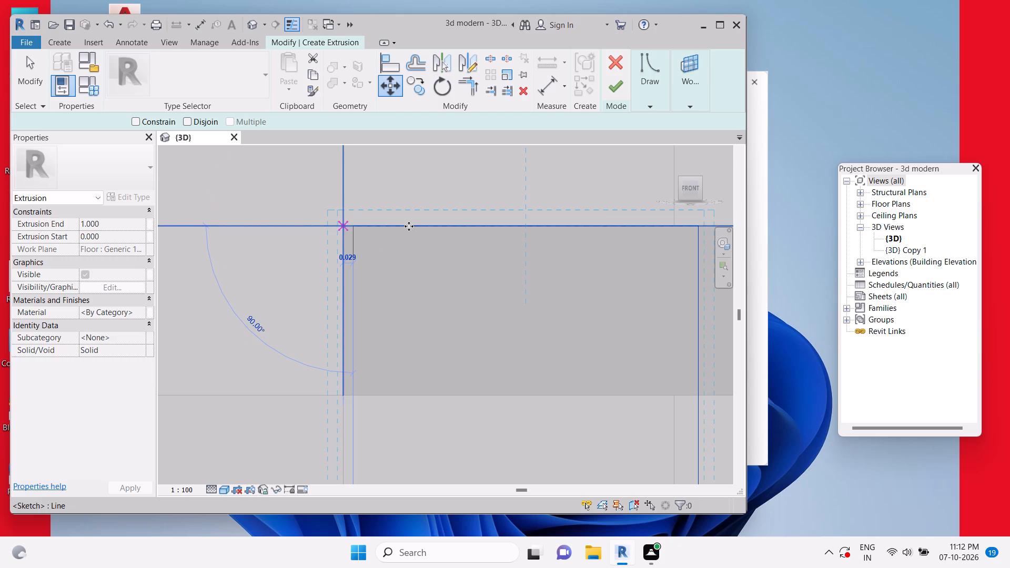
key("Escape")
scroll(409, 227, "down", 18)
key("Escape")
scroll(433, 251, "down", 4)
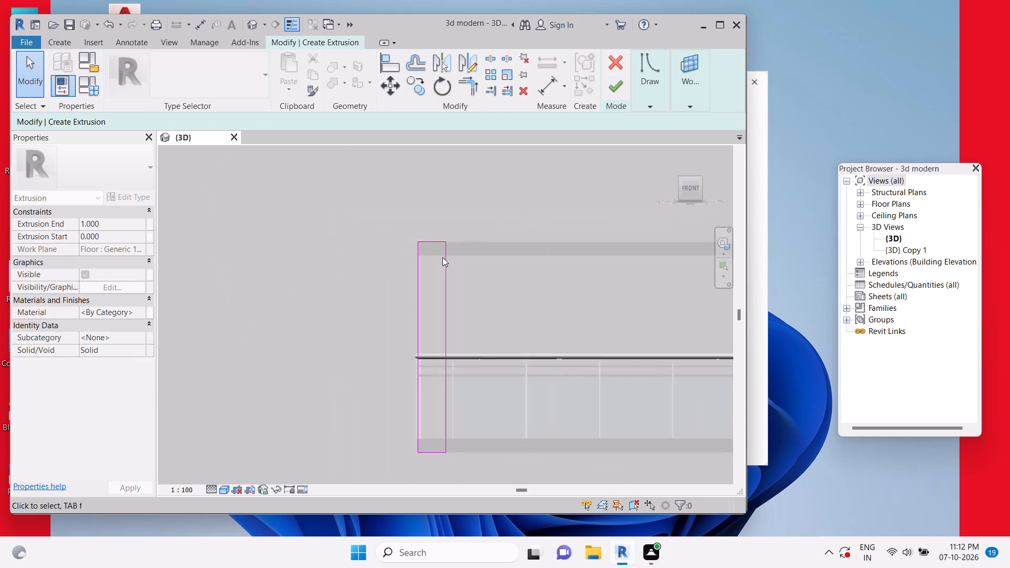
key("Escape")
key("Escape")
key("Escape")
key("Escape")
key("Escape")
key("Escape")
key("Escape")
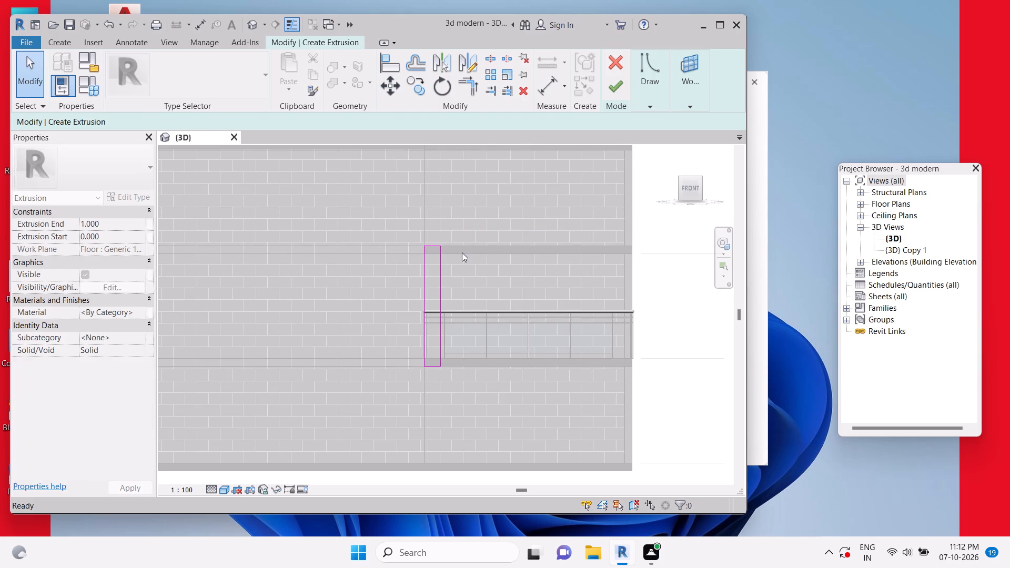
key("Escape")
key("Escape")
key("Escape")
Stretch the rectangle's top line to about 13 long, reaching the far end of the upper slab.
left_click(435, 245)
left_click_drag(441, 245, 627, 242)
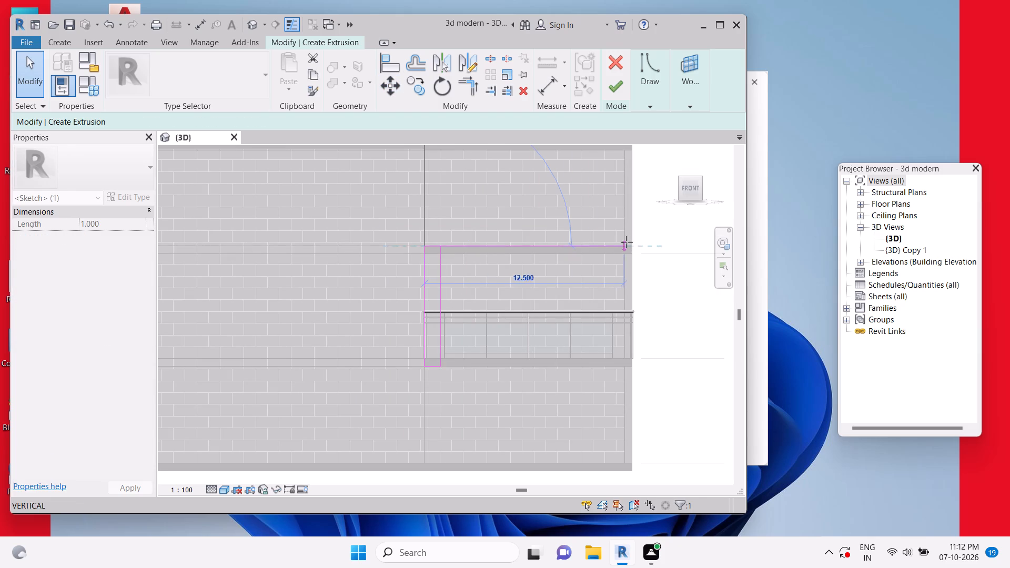
left_click_drag(627, 242, 632, 241)
key("Escape")
key("Escape")
key("Escape")
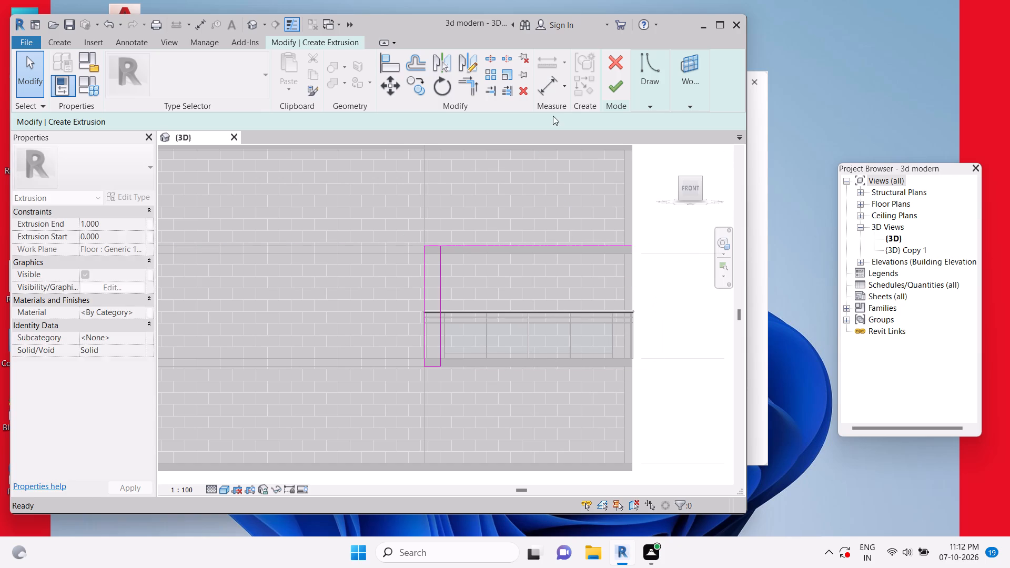
Add a vertical sketch line by picking the wall's edge at the balcony's far end.
left_click(652, 83)
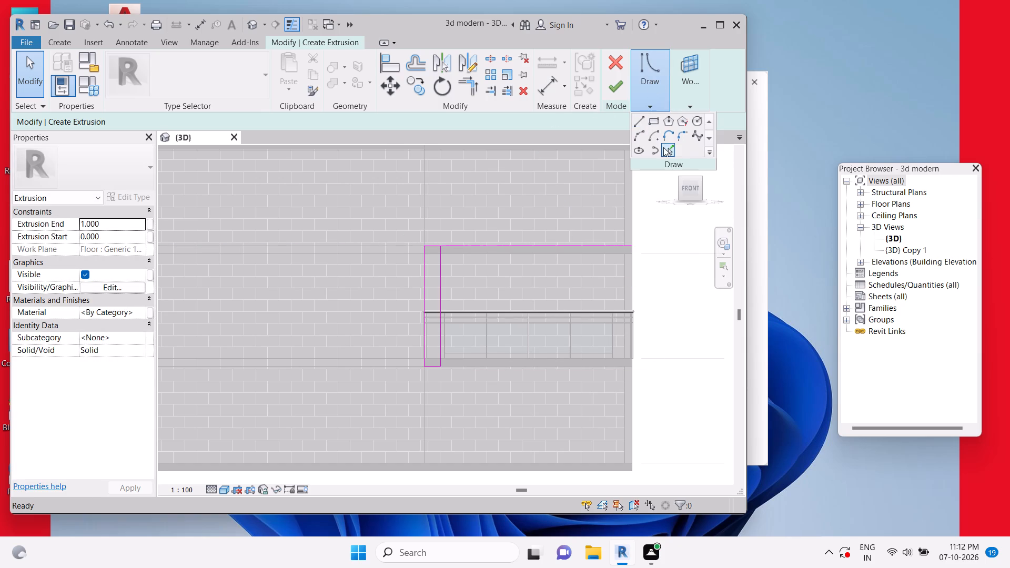
left_click(665, 148)
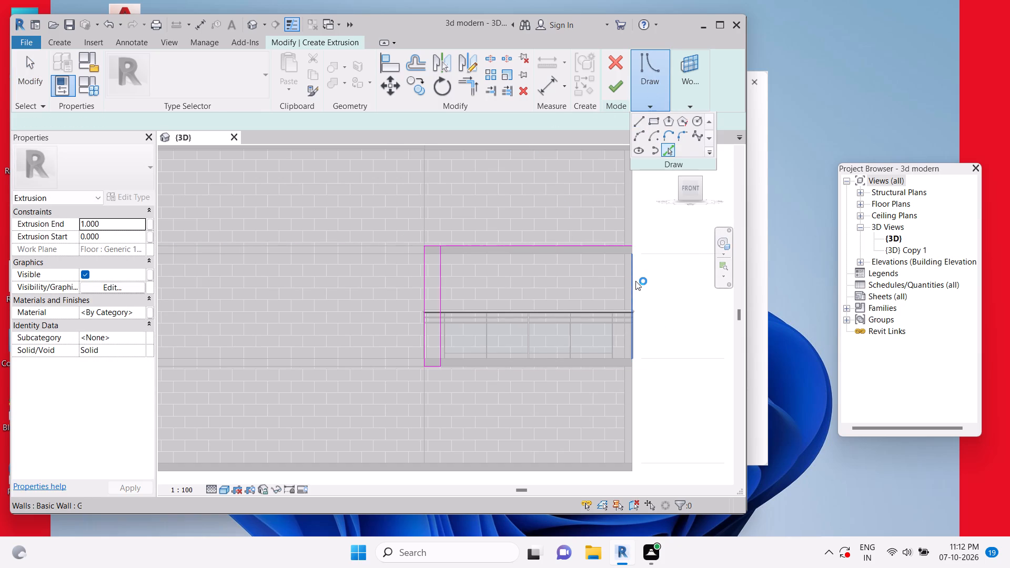
left_click(632, 279)
key("Escape")
key("Escape")
scroll(624, 271, "up", 6)
key("Escape")
key("Escape")
key("Escape")
key("Escape")
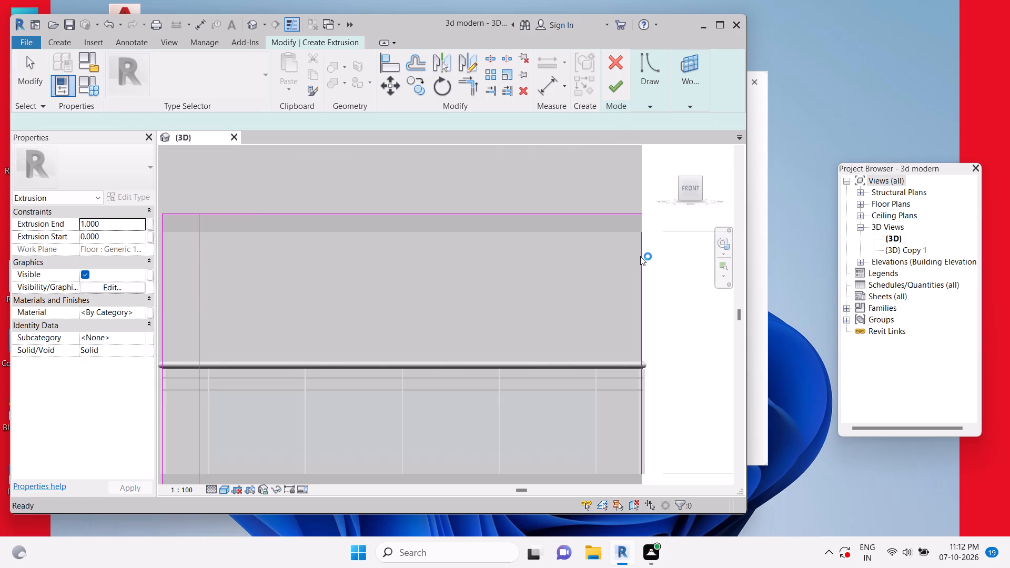
Trim/Extend the picked vertical line and the long top line to meet at a corner.
type("tr")
left_click(642, 256)
left_click(621, 221)
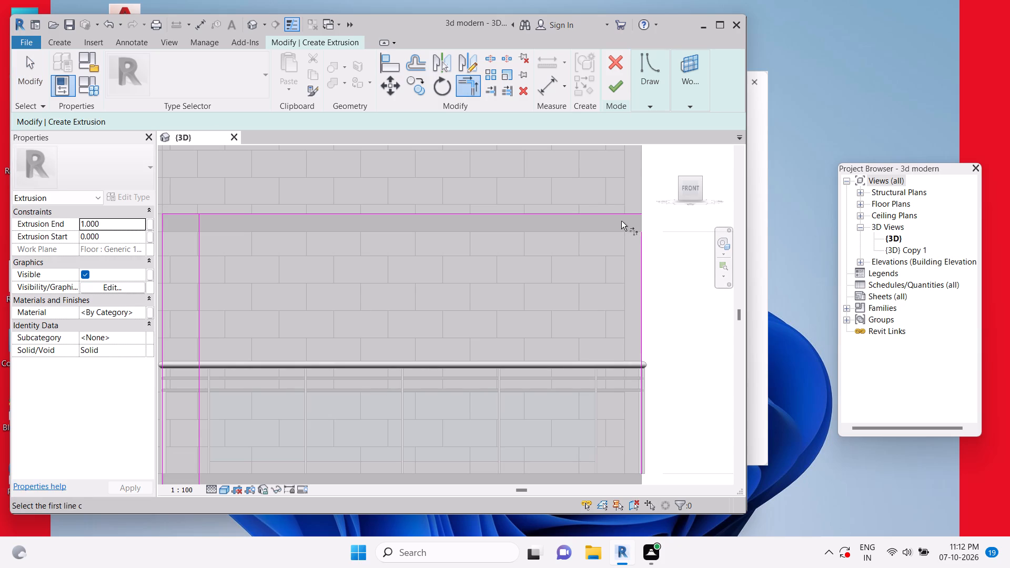
left_click(621, 220)
left_click(642, 242)
left_click(622, 216)
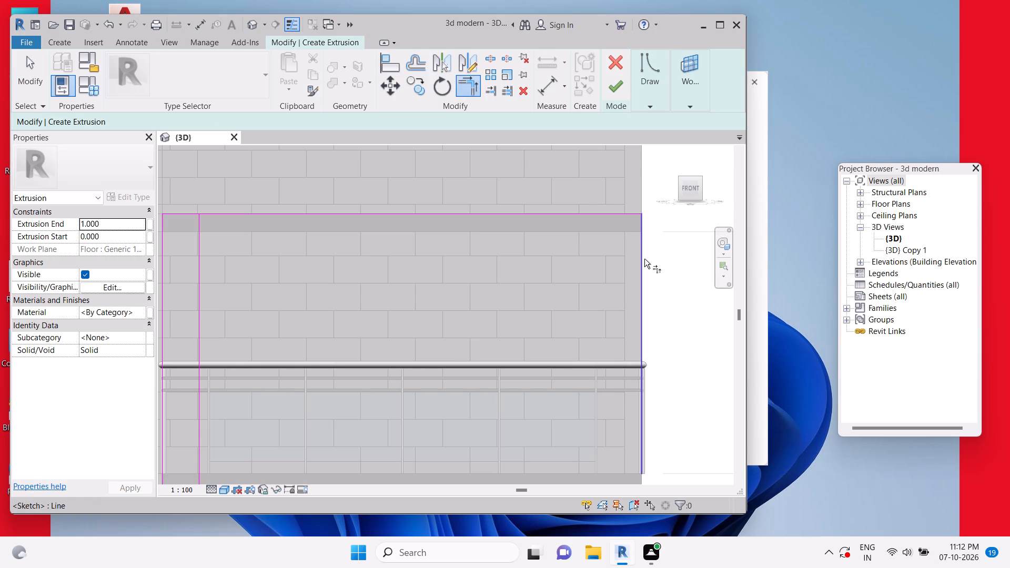
key("Escape")
scroll(644, 255, "down", 5)
key("Escape")
key("Escape")
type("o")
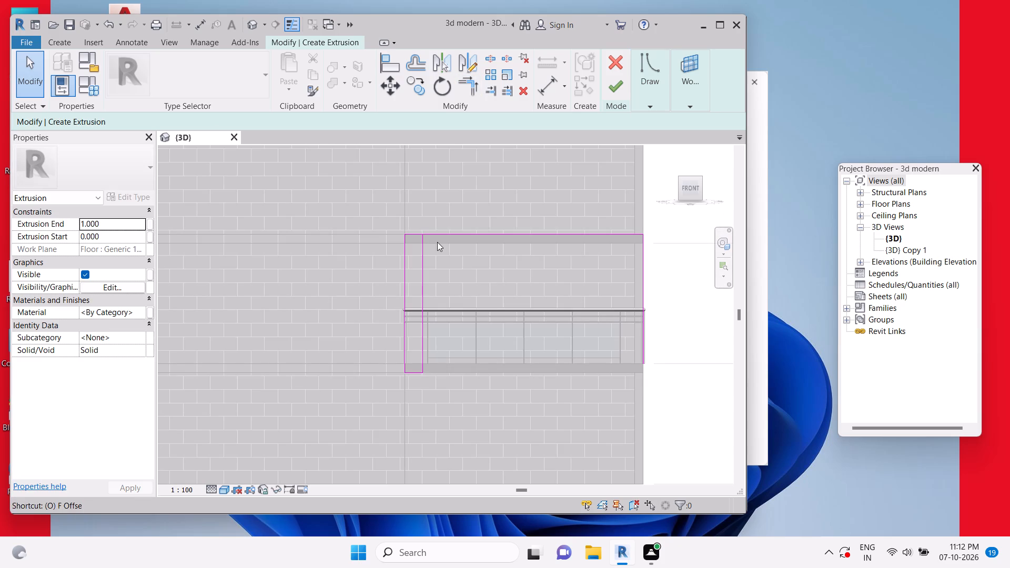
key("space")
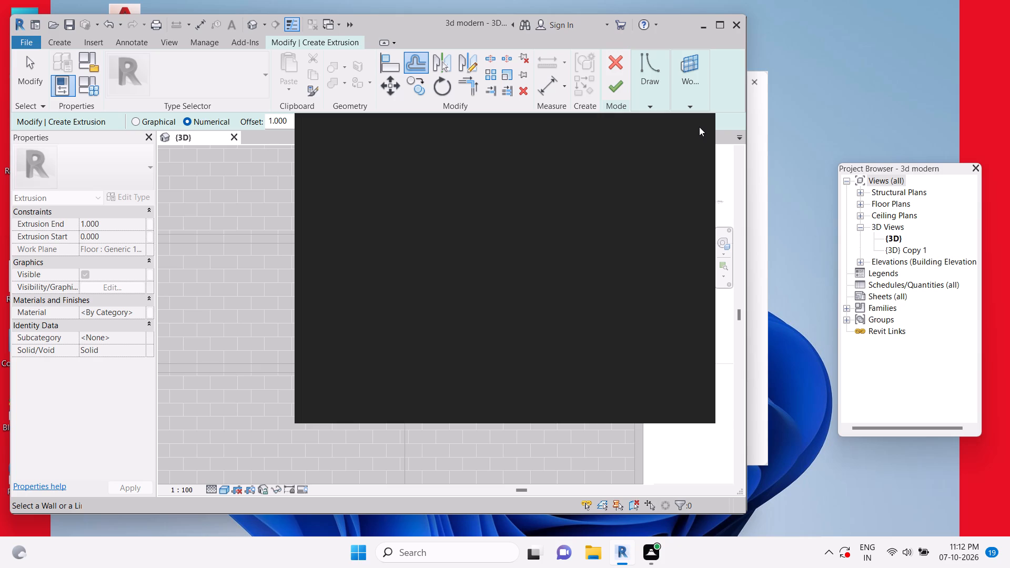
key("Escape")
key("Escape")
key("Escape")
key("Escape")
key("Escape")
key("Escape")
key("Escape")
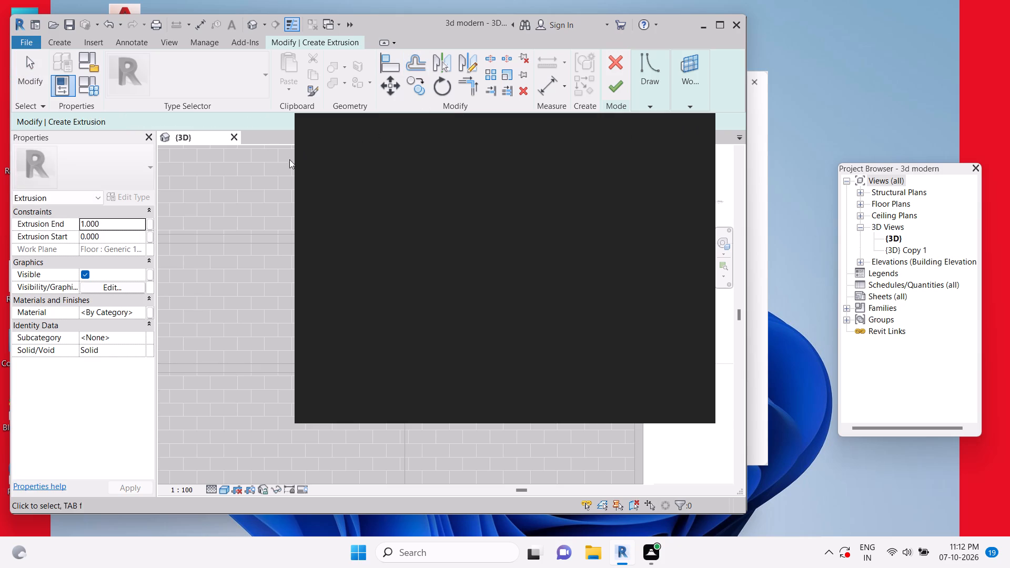
Close the Autodesk notification window covering the sketch.
left_click(689, 127)
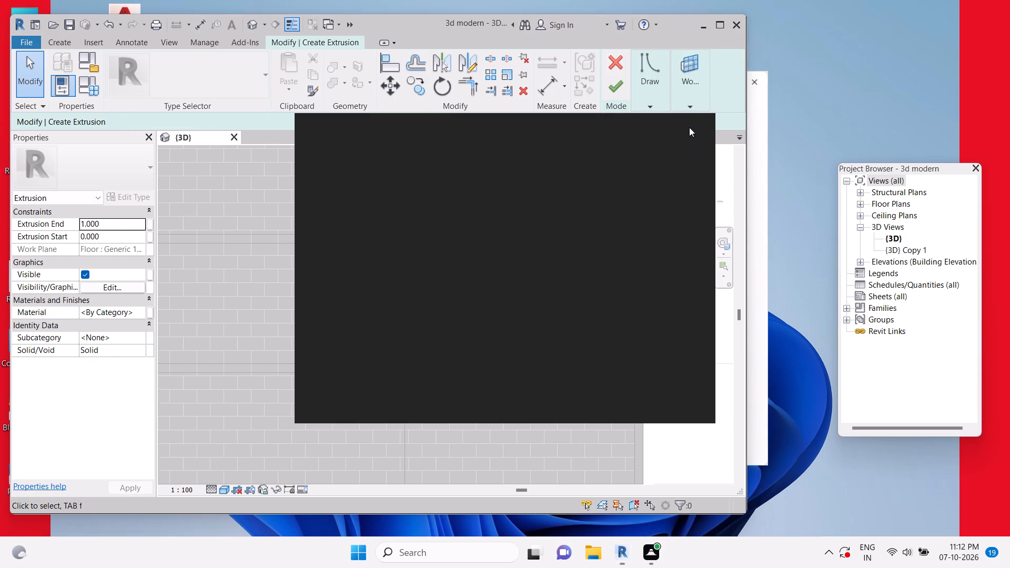
key("Escape")
key("Escape")
key("Escape")
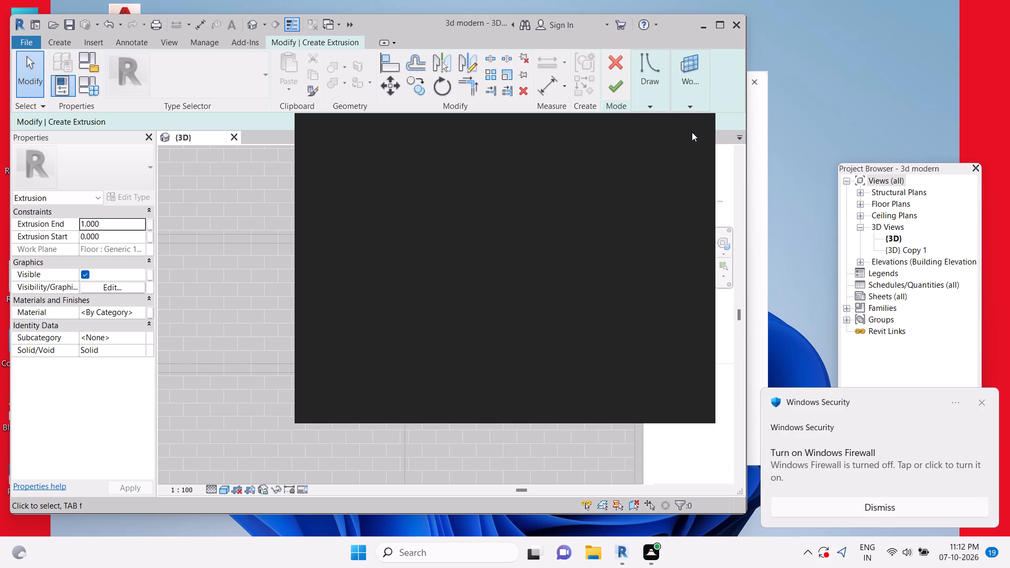
key("Escape")
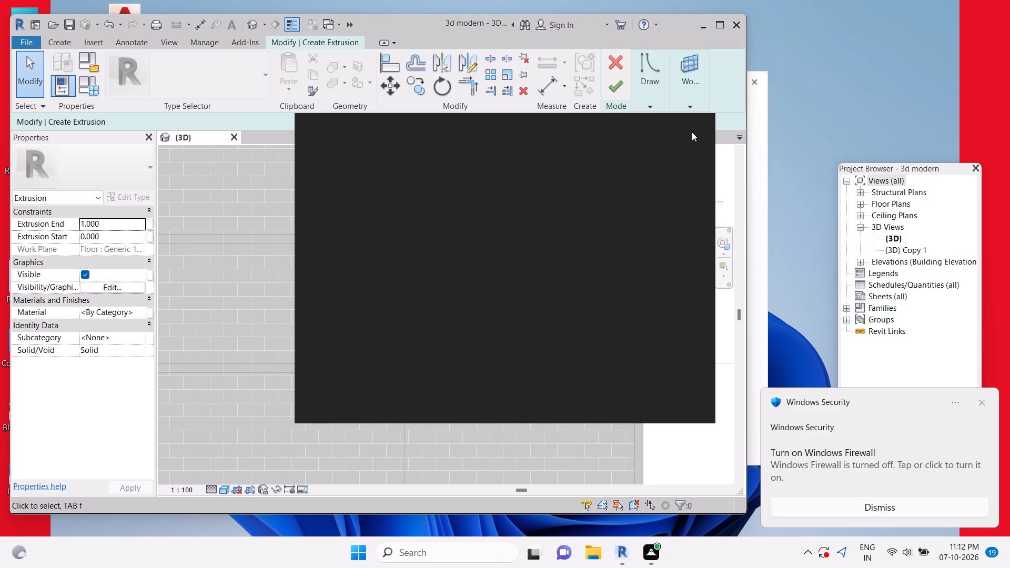
key("Escape")
key("Escape")
key("Escape")
left_click(700, 122)
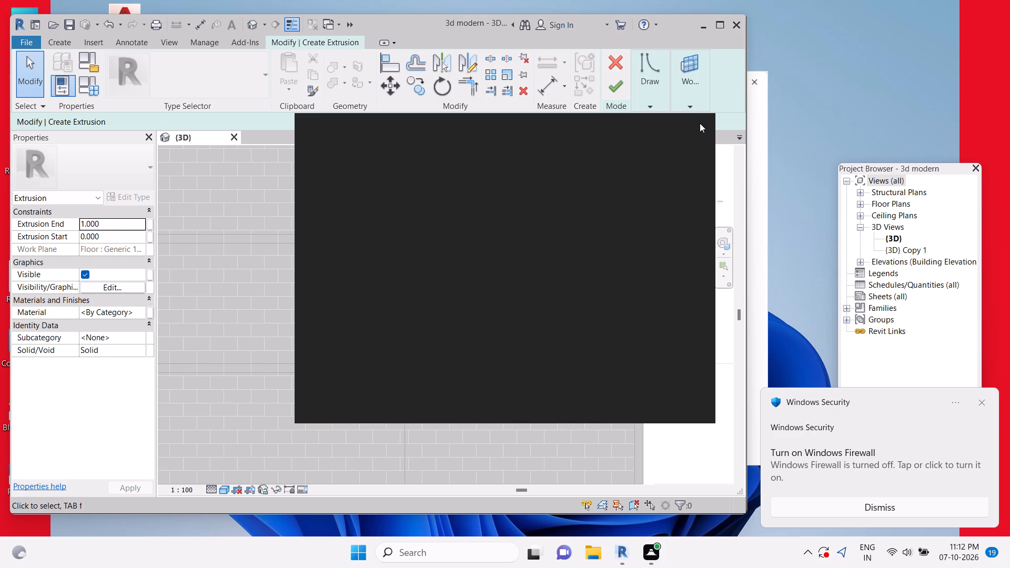
left_click(689, 124)
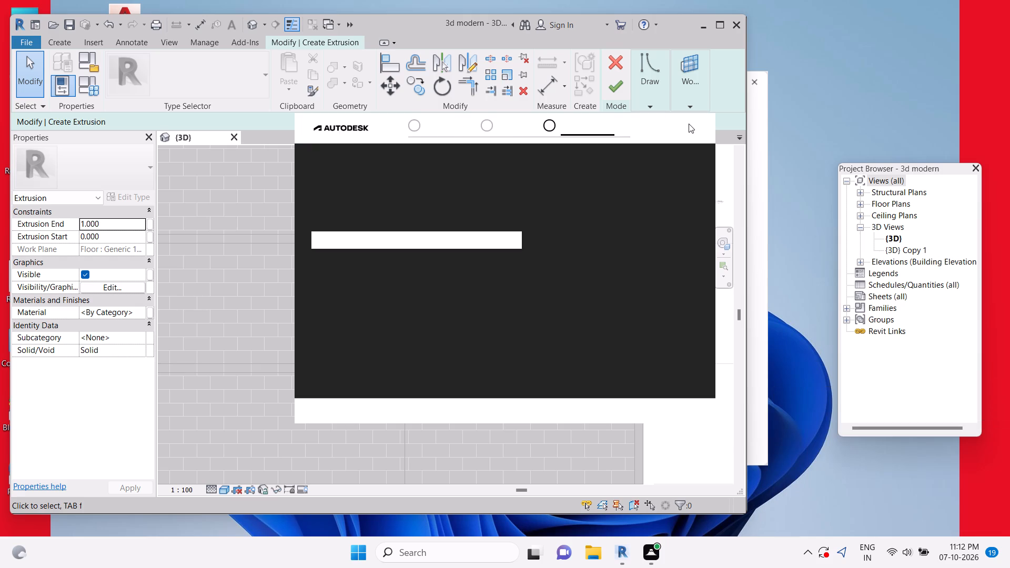
left_click(689, 124)
key("Escape")
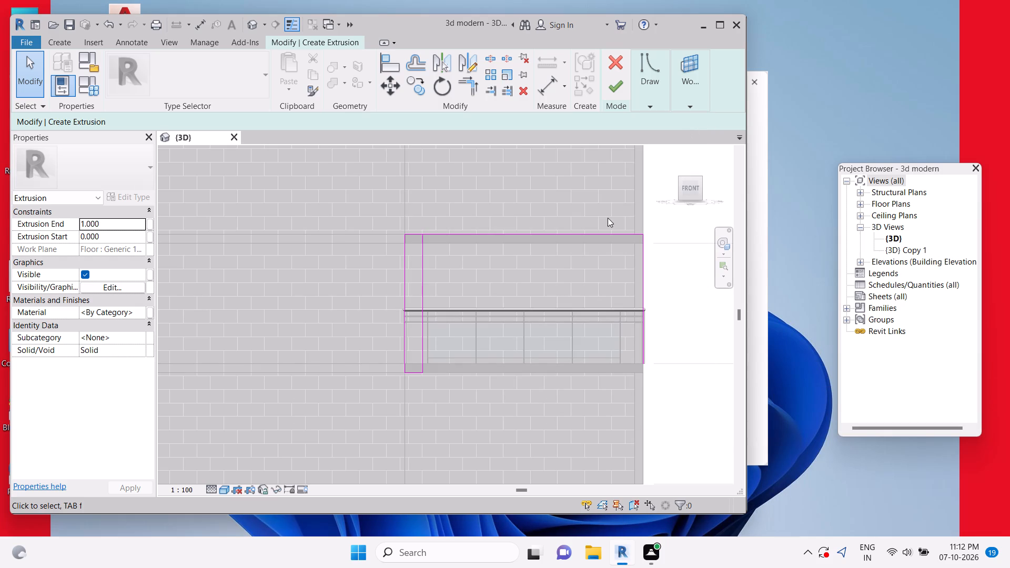
key("Escape")
key("Escape")
Copy the long top sketch line 1' downward.
left_click(516, 231)
left_click(421, 90)
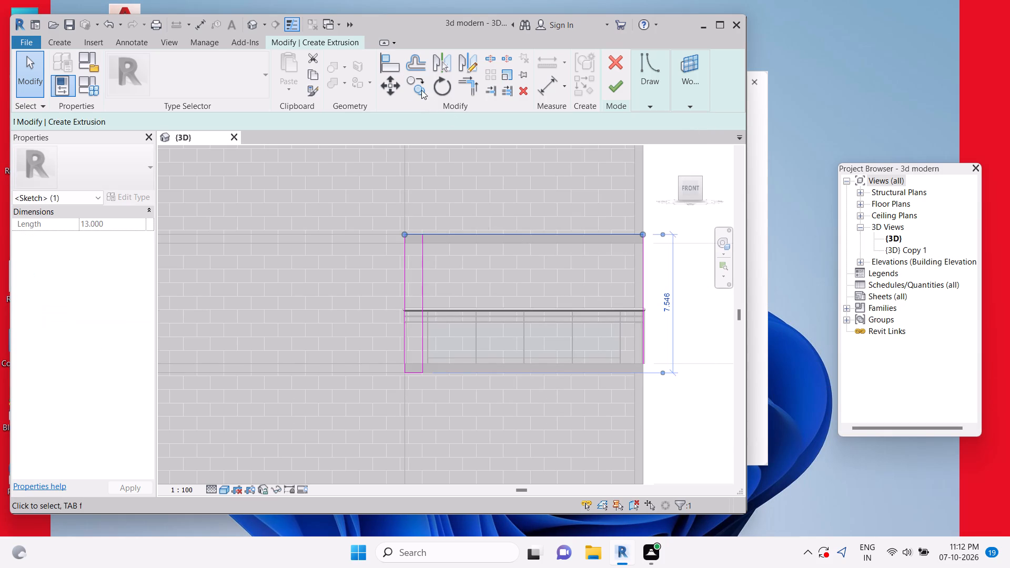
scroll(461, 251, "up", 6)
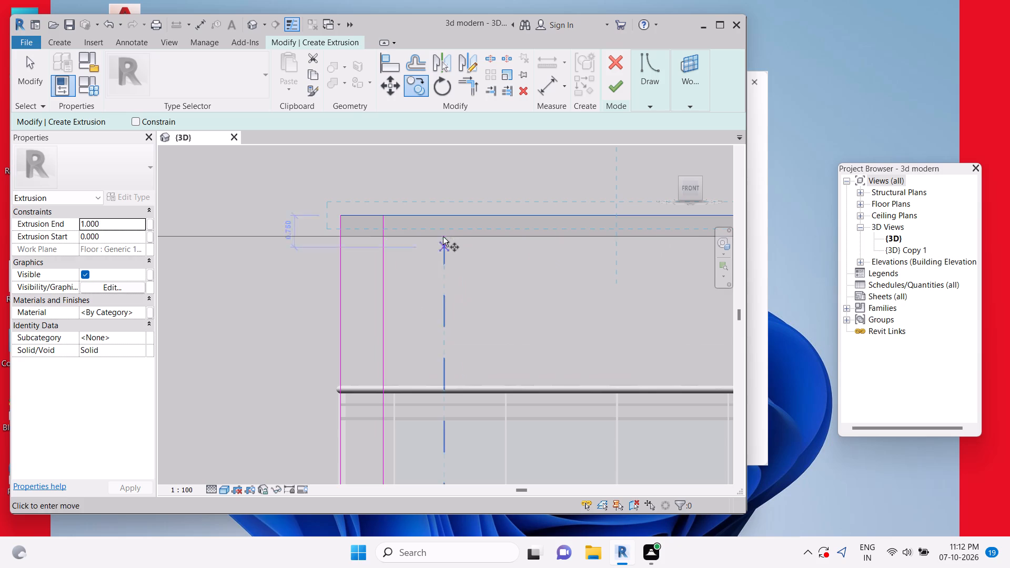
left_click(444, 215)
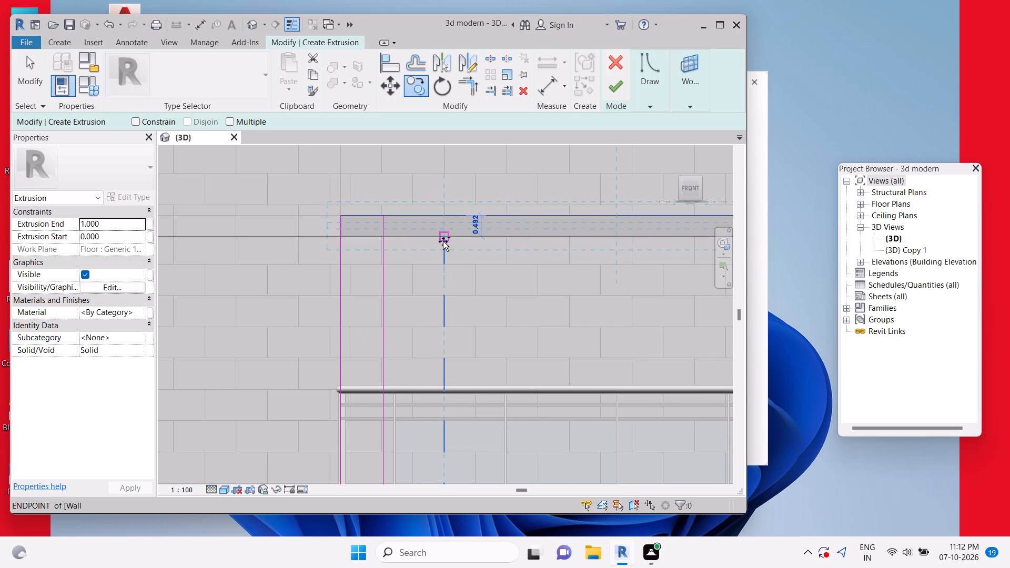
type("1'")
key("Return")
key("backslash")
key("Escape")
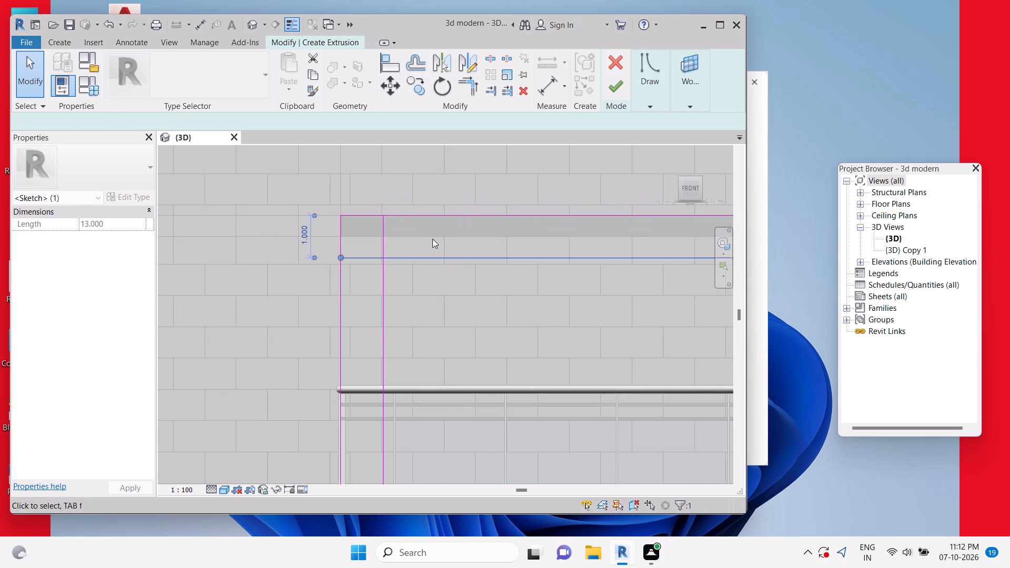
key("Escape")
key("Escape")
Trim the copied horizontal line and the upright's inner vertical line to a corner.
key("t")
key("r")
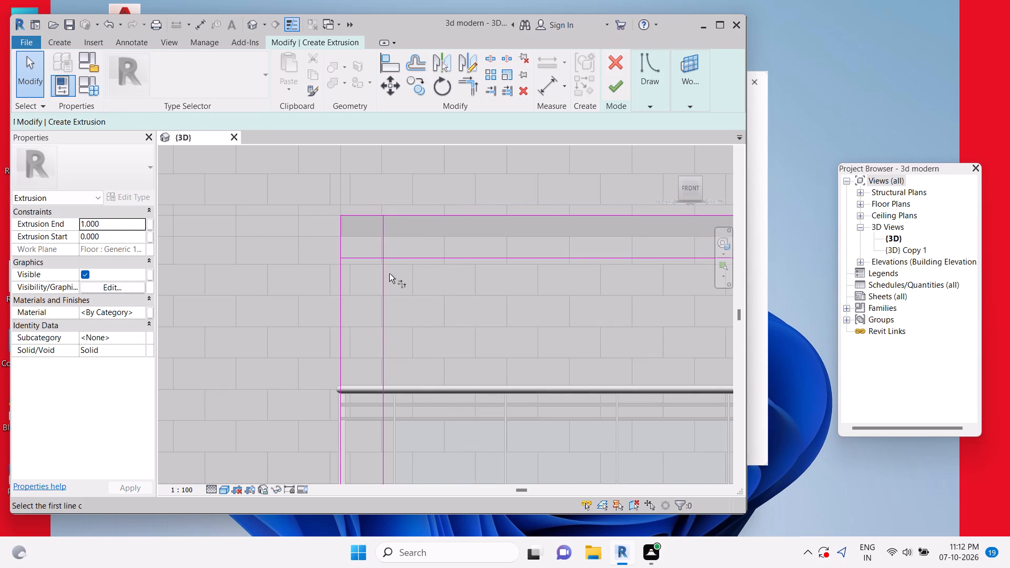
left_click(386, 273)
left_click(396, 263)
key("Escape")
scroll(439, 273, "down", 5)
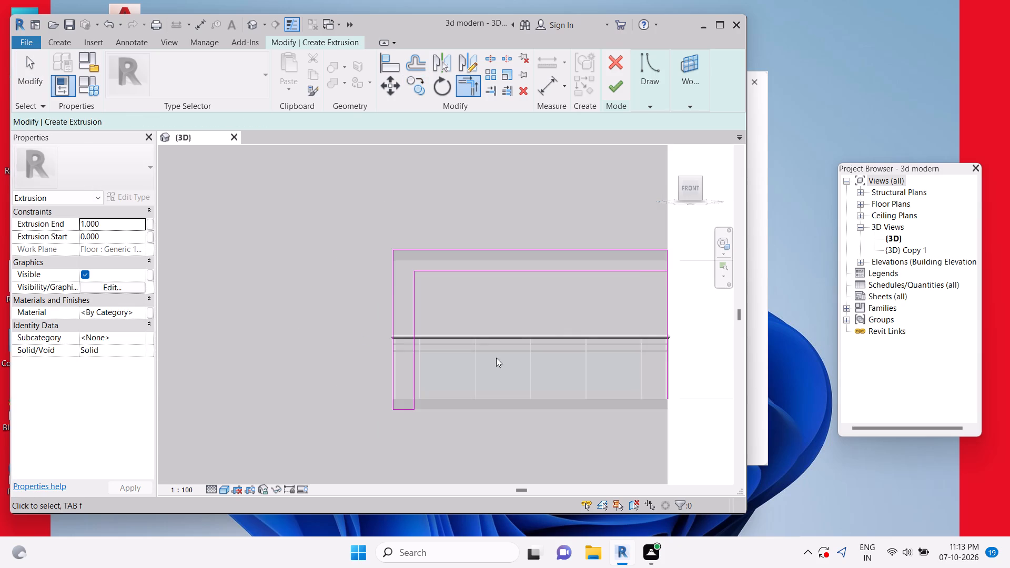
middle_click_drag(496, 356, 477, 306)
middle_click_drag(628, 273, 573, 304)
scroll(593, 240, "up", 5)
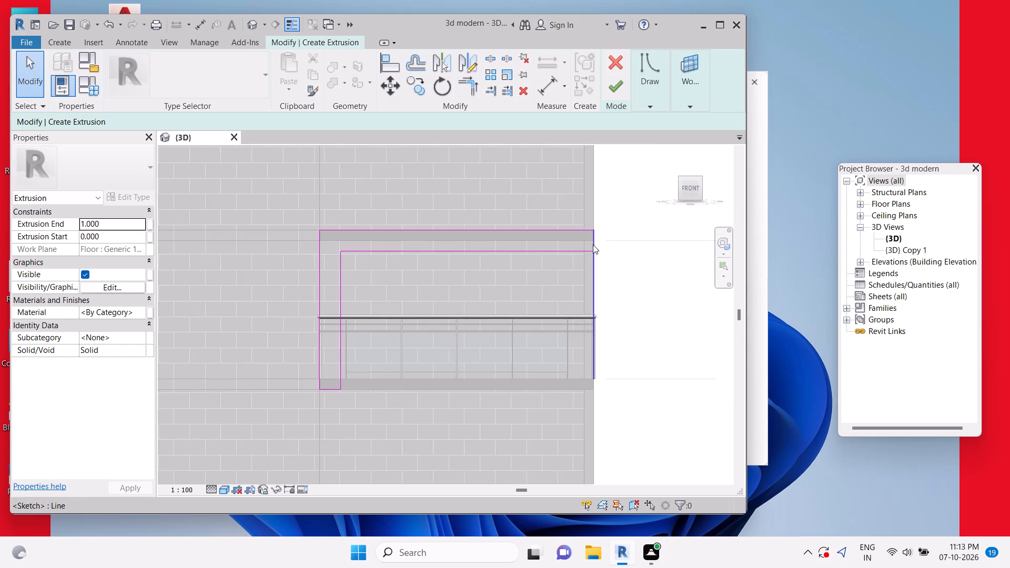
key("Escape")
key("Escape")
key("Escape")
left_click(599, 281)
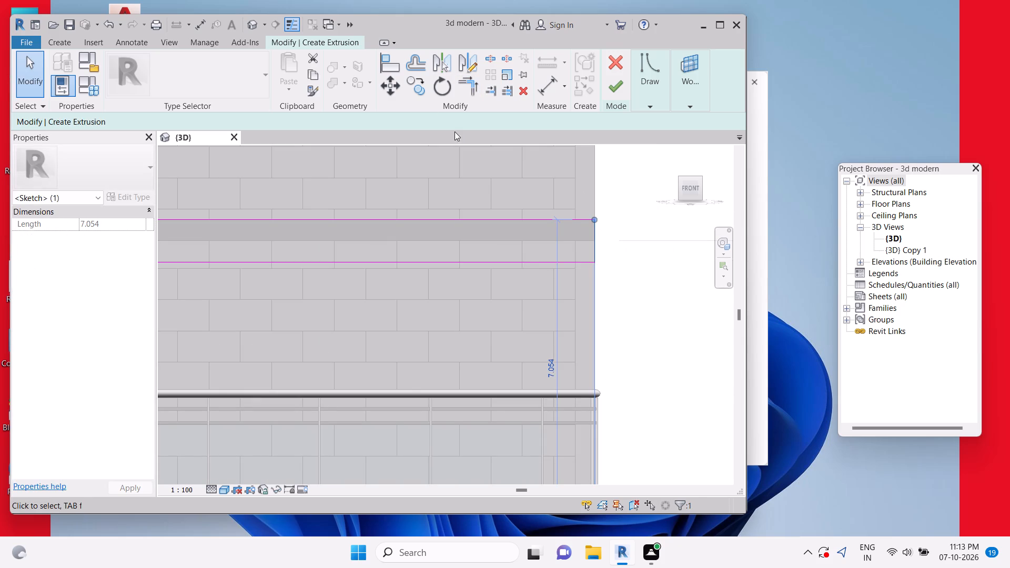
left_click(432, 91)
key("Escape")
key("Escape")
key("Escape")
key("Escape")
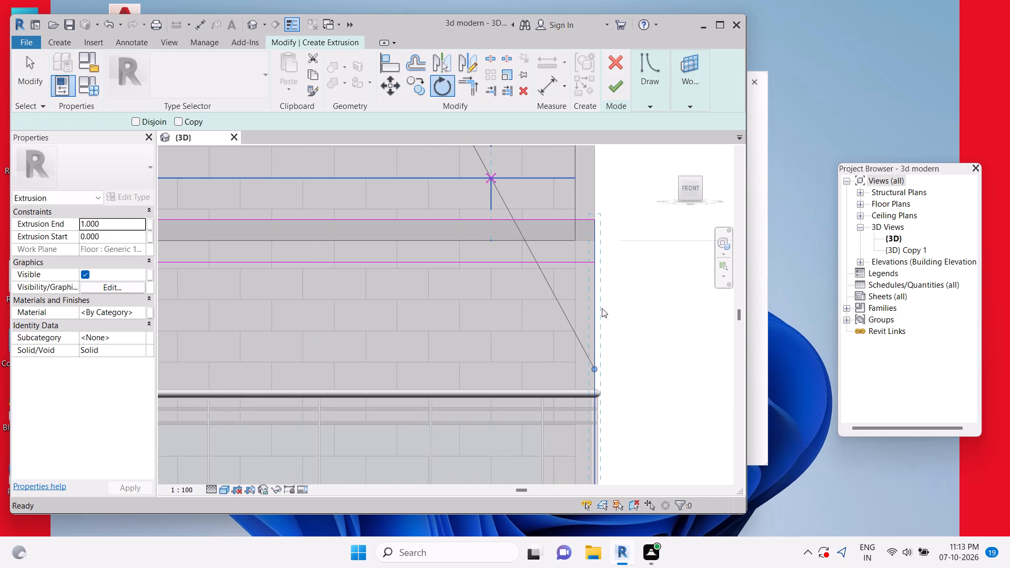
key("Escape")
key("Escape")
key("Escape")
Copy the frame's right-hand outer vertical sketch line 1' inward.
left_click(593, 306)
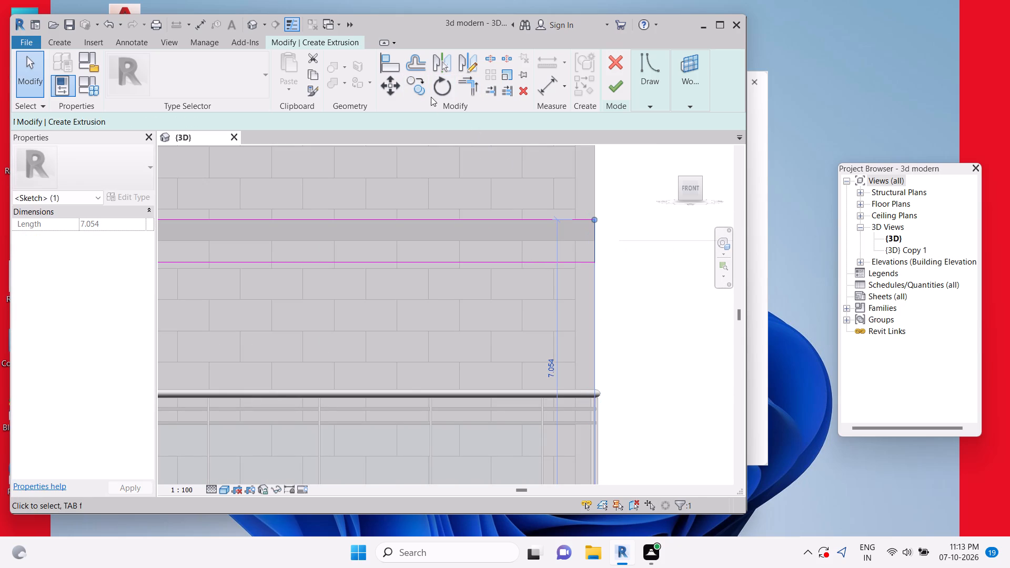
left_click(422, 95)
left_click(598, 305)
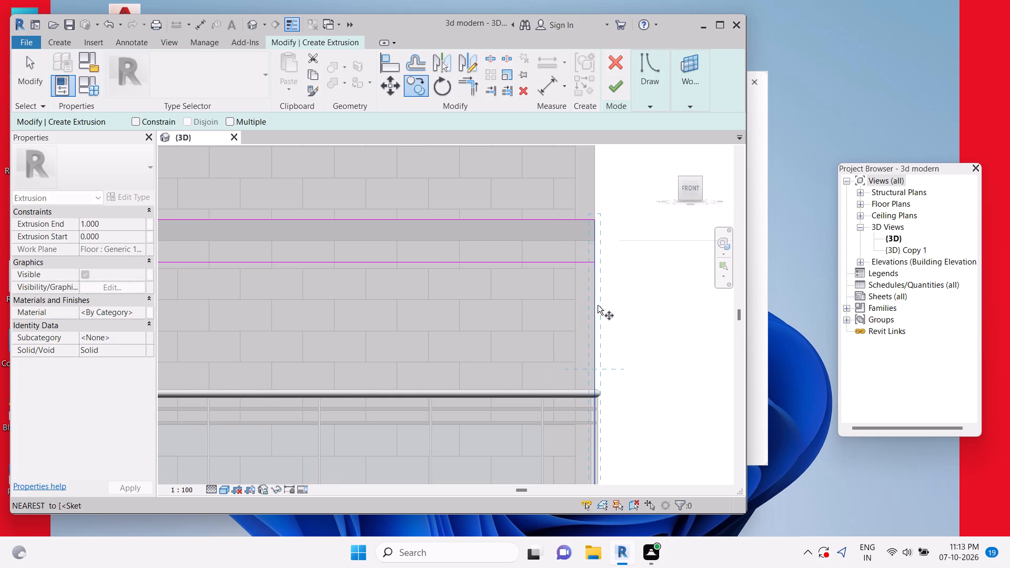
type("1'")
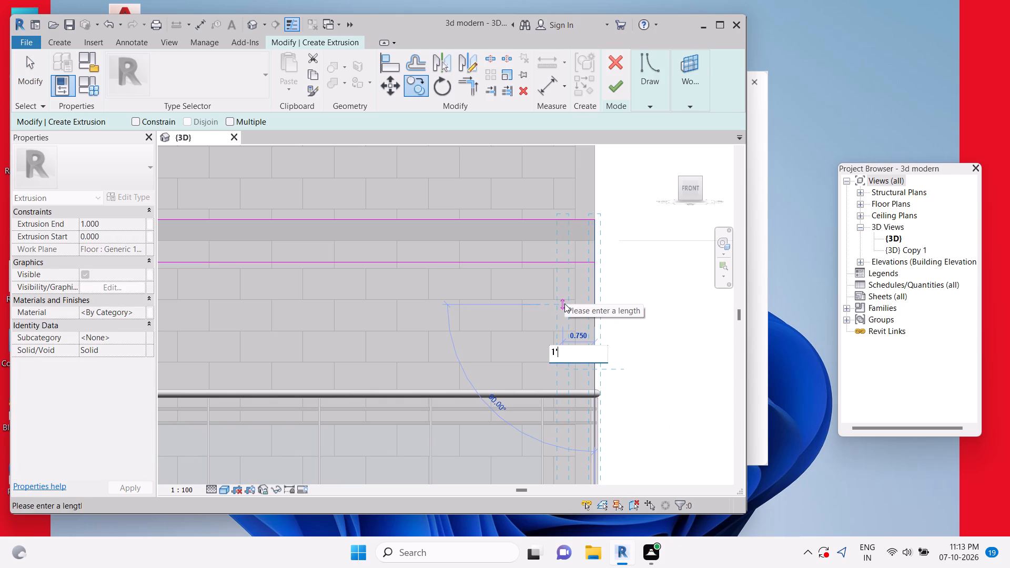
key("Return")
key("Escape")
key("Escape")
key("Escape")
scroll(558, 276, "up", 3)
key("Escape")
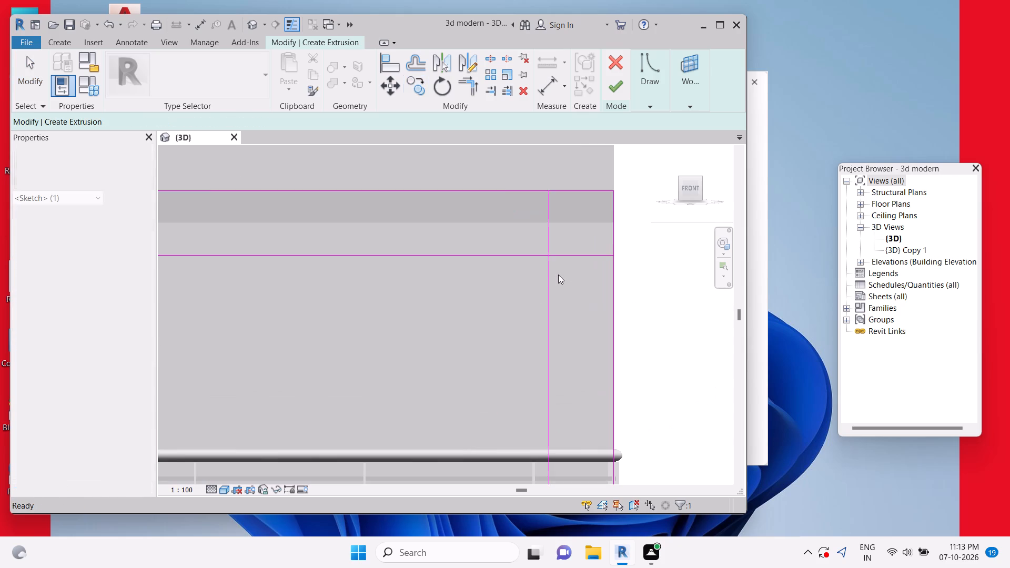
key("Escape")
Trim the copied vertical line and the frame's inner top line to a corner.
key("t")
key("r")
left_click(549, 285)
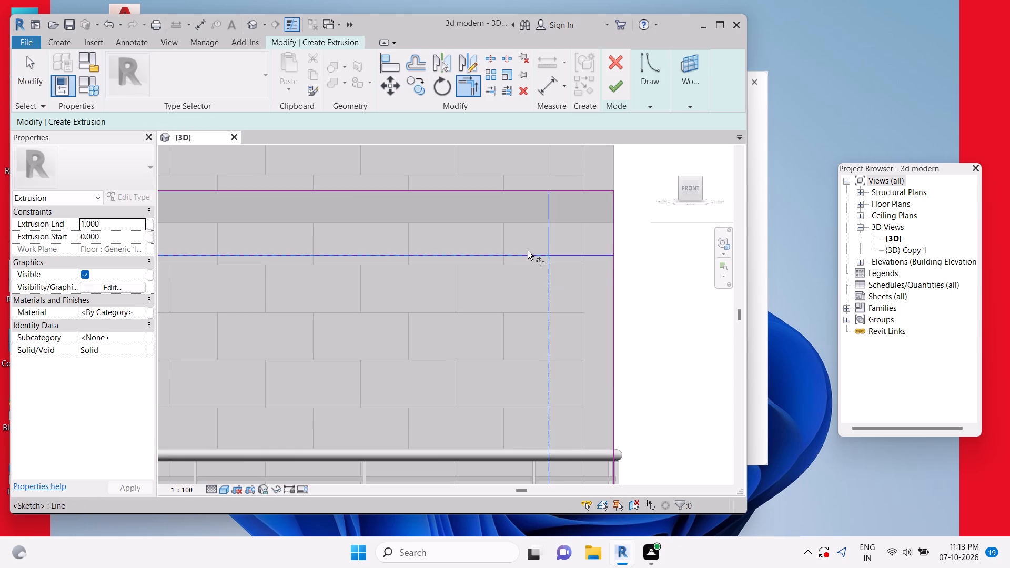
left_click(528, 251)
scroll(609, 268, "down", 3)
middle_click_drag(600, 339, 624, 224)
key("Escape")
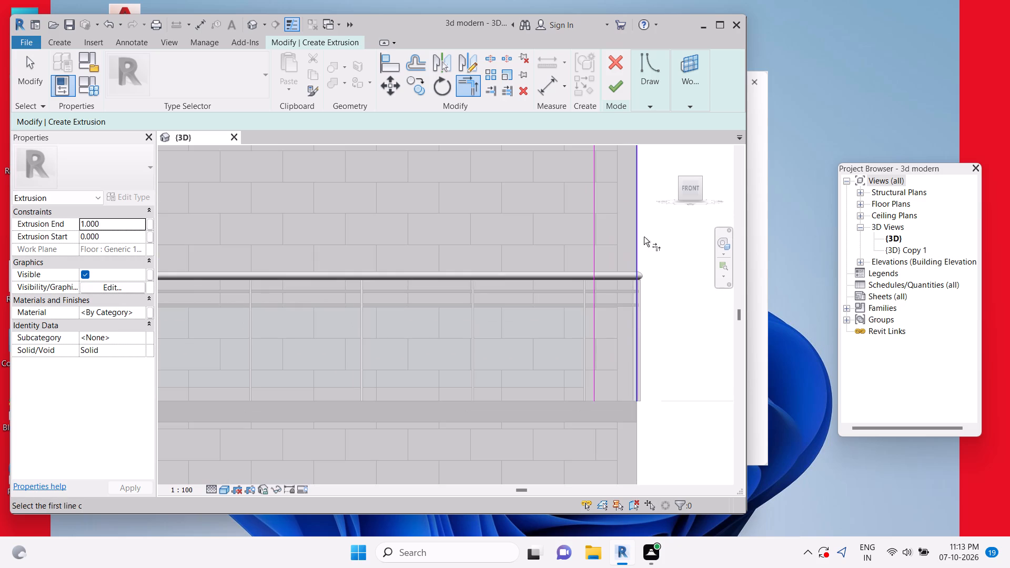
key("Escape")
key("Escape")
key("Escape")
Add a sketch line along the lower floor slab's bottom edge using Pick Lines.
left_click(640, 79)
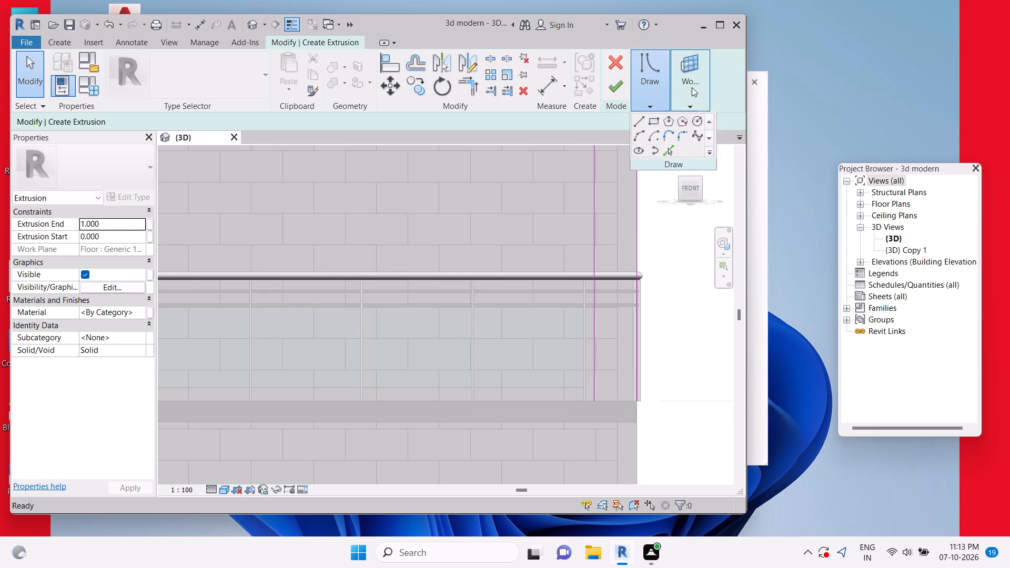
left_click(656, 88)
left_click(669, 154)
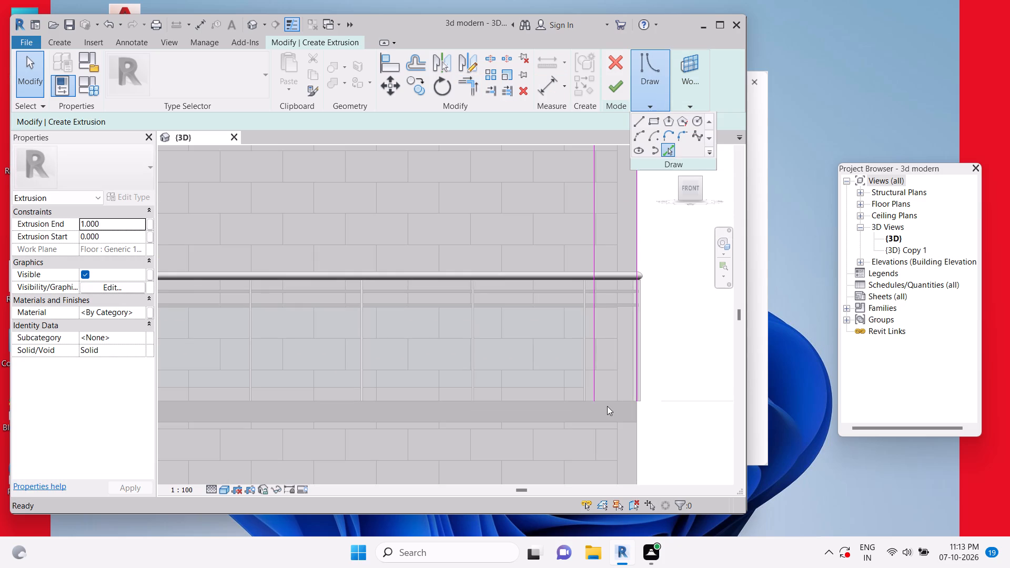
left_click(579, 422)
key("Escape")
key("Escape")
key("Escape")
key("Escape")
key("Escape")
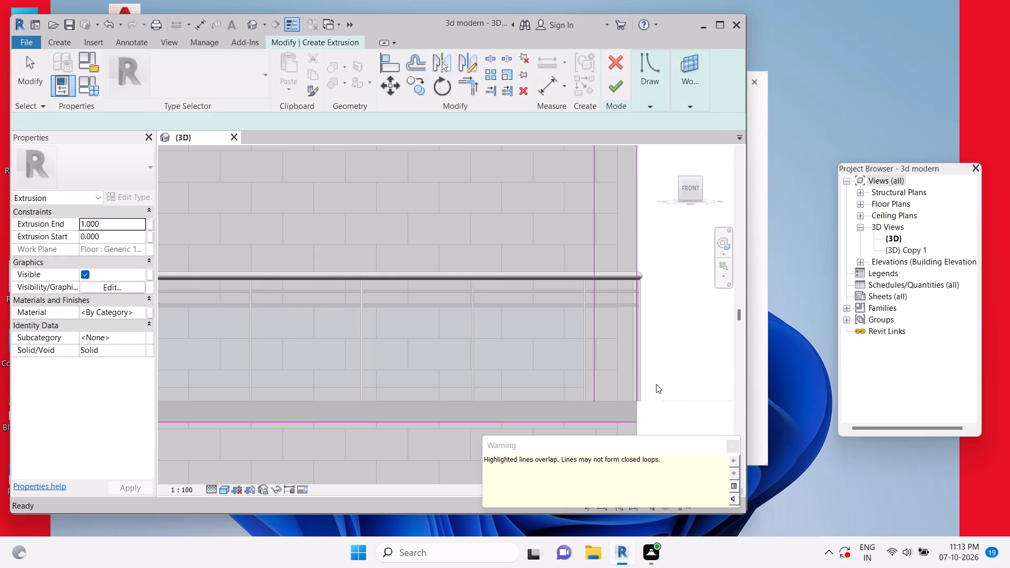
Trim/Extend the slab-edge line and the right-hand outer vertical line to meet at a corner.
key("t")
key("r")
left_click(608, 424)
left_click(632, 379)
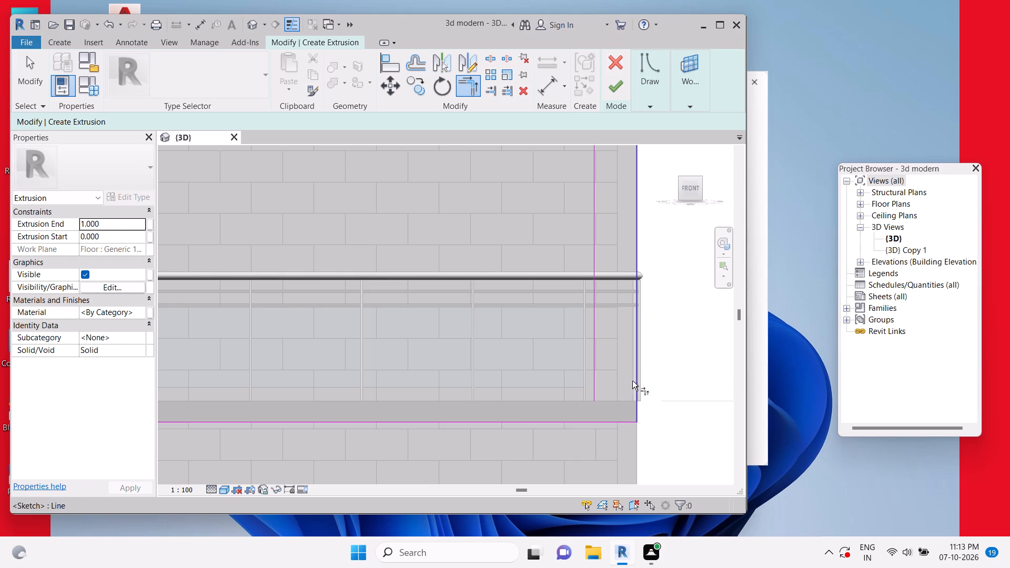
scroll(618, 388, "down", 1)
key("Escape")
key("Escape")
Copy the frame's outer bottom sketch line 1' upward.
left_click(519, 415)
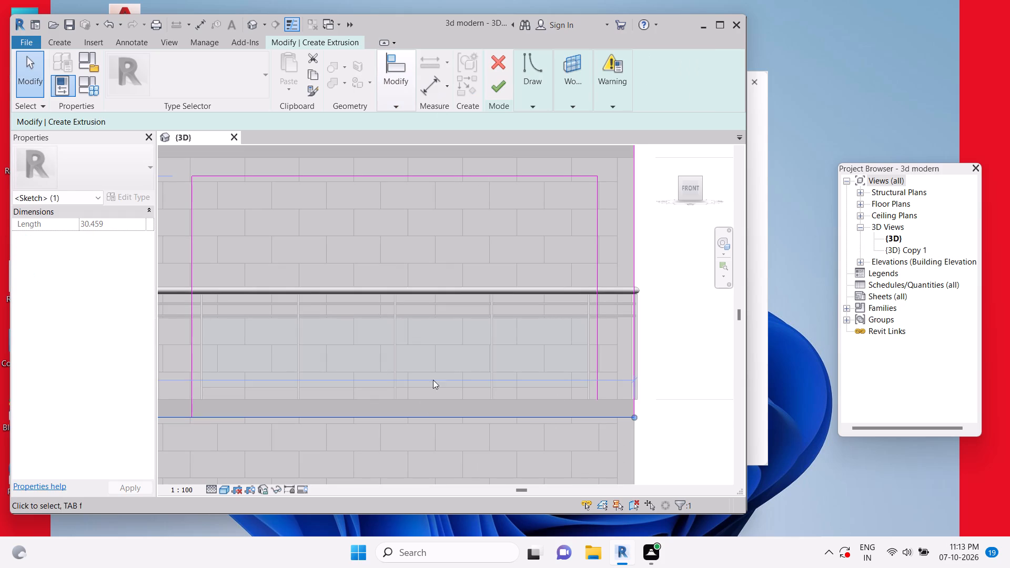
key("Escape")
key("Escape")
key("Escape")
key("Escape")
left_click(517, 412)
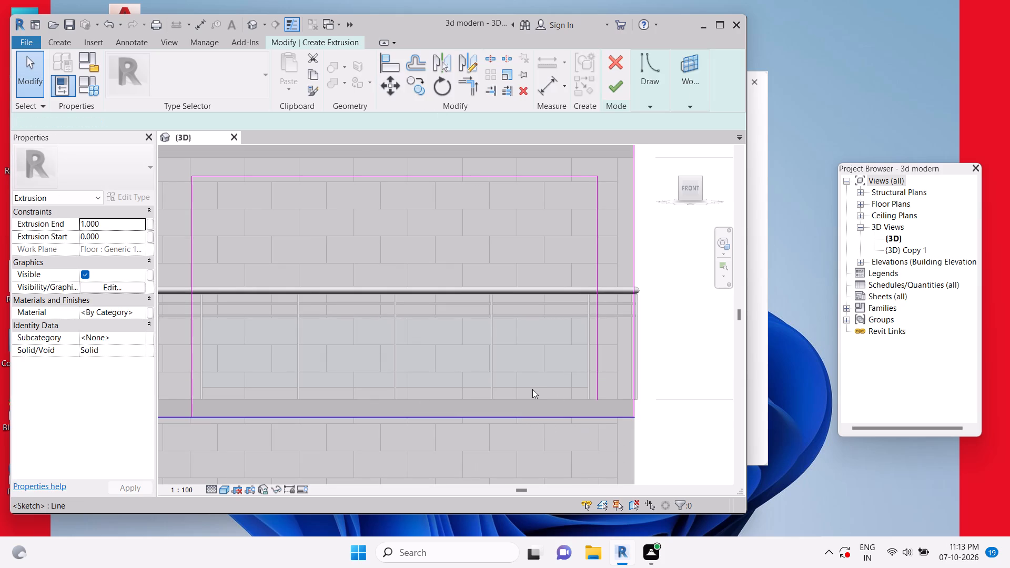
type("co")
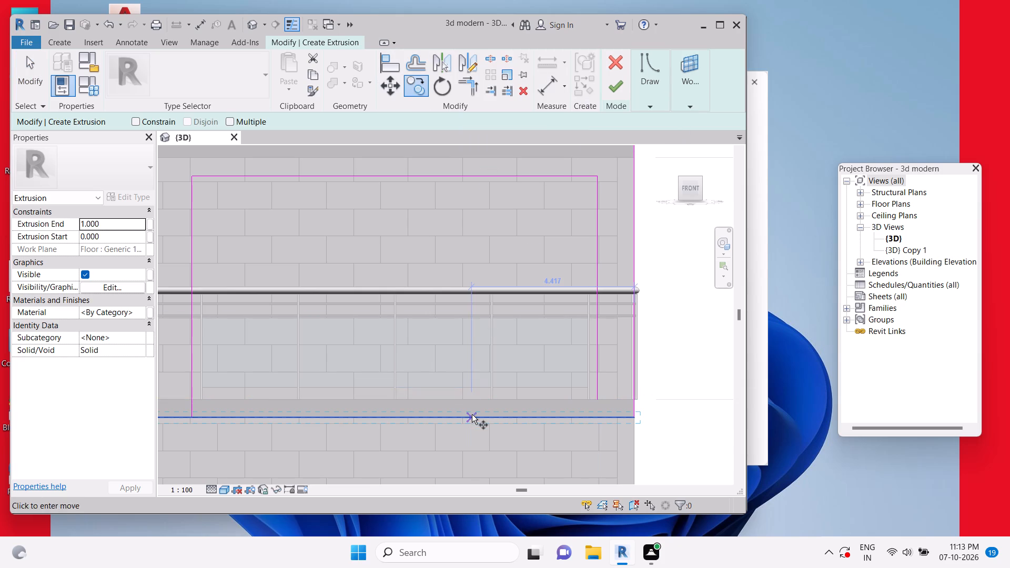
left_click(471, 417)
type("1'")
key("Return")
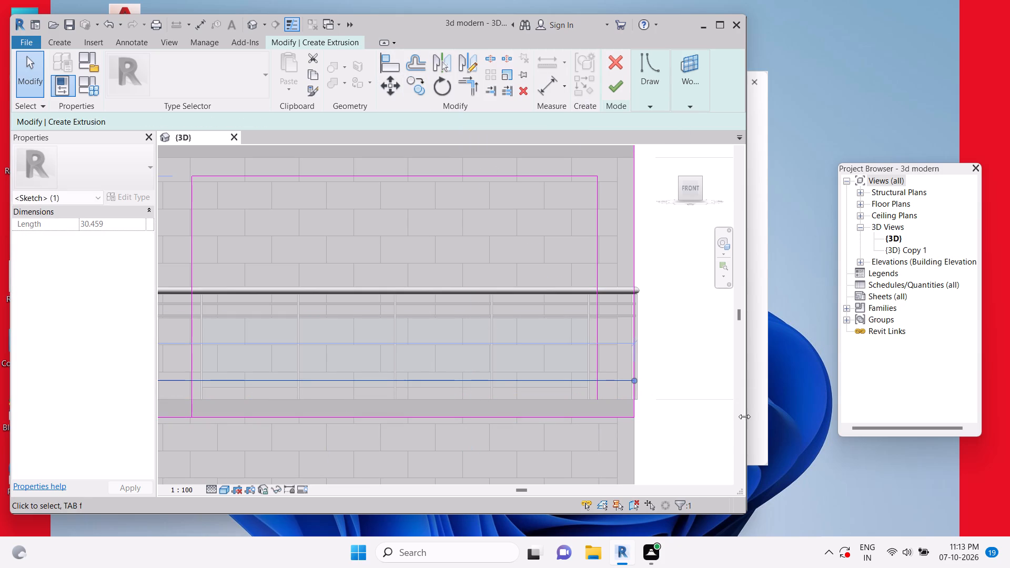
key("Escape")
scroll(630, 391, "up", 5)
key("Escape")
key("Escape")
key("Escape")
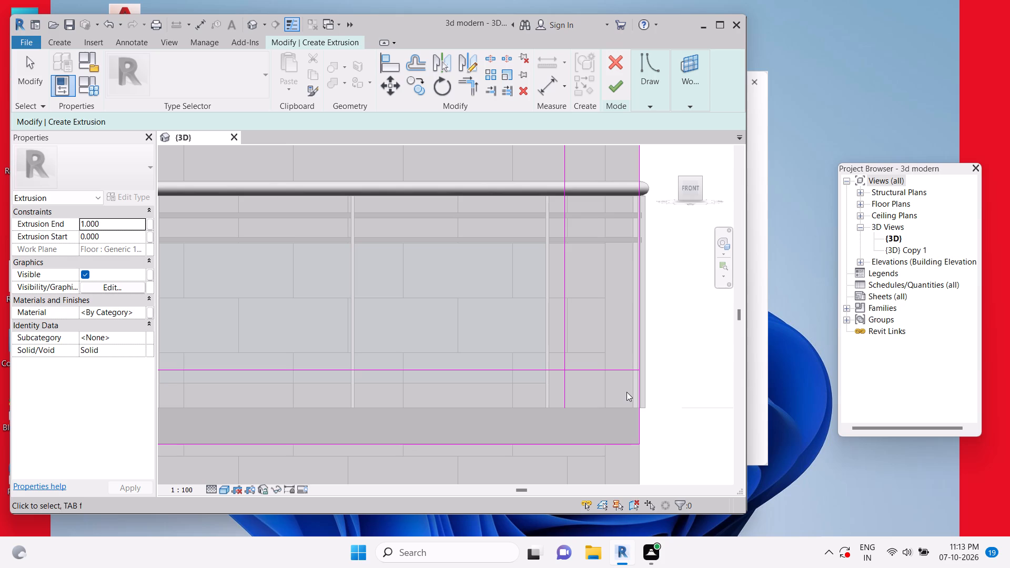
Trim the copied horizontal line to corners with the inner vertical lines at both ends.
type("tr")
left_click(548, 374)
left_click(563, 332)
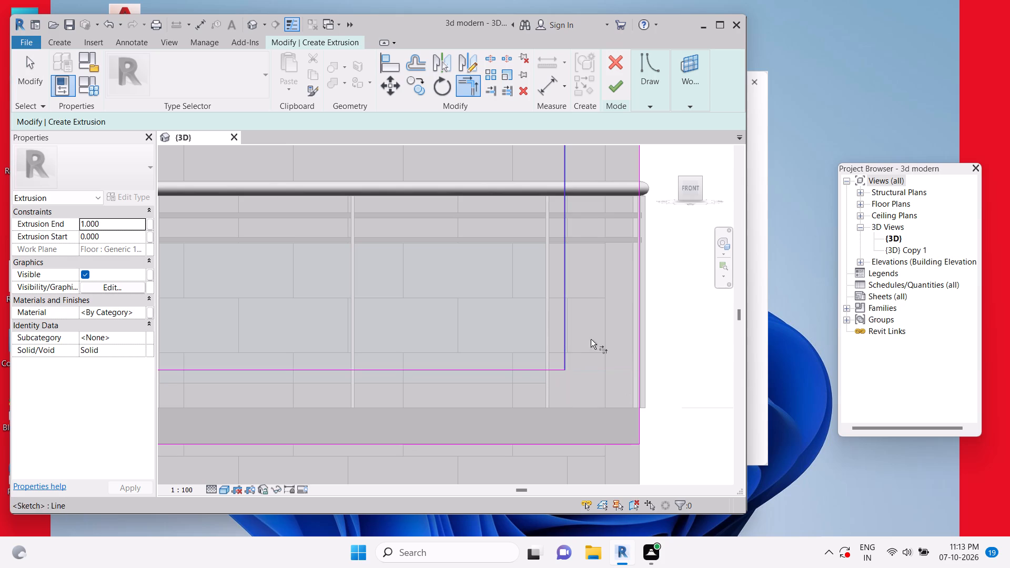
scroll(609, 346, "down", 8)
middle_click_drag(413, 354, 602, 361)
scroll(546, 364, "up", 5)
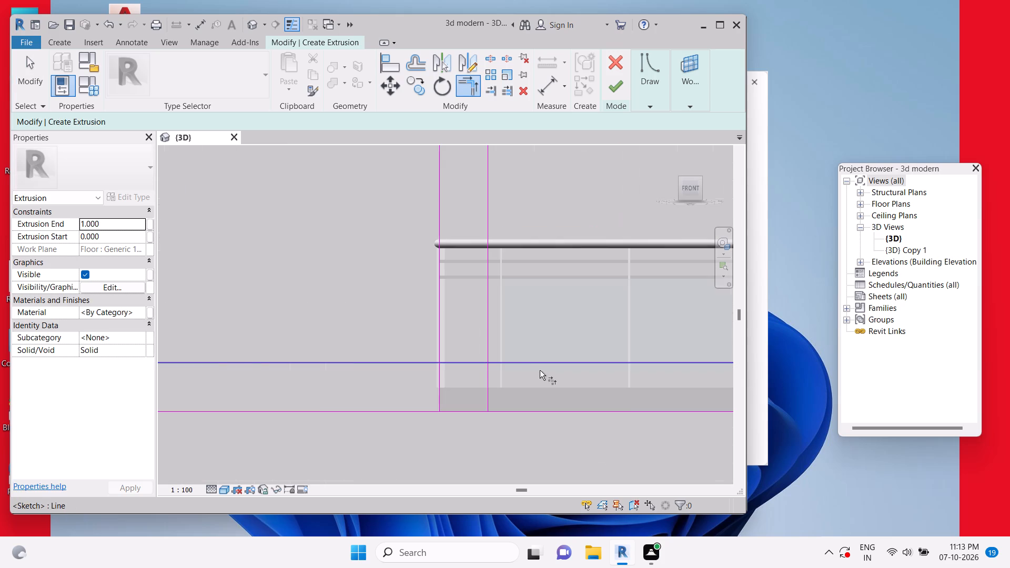
left_click(514, 361)
left_click(488, 326)
Trim the outer bottom line and the left-hand outer vertical line to a corner.
left_click(448, 412)
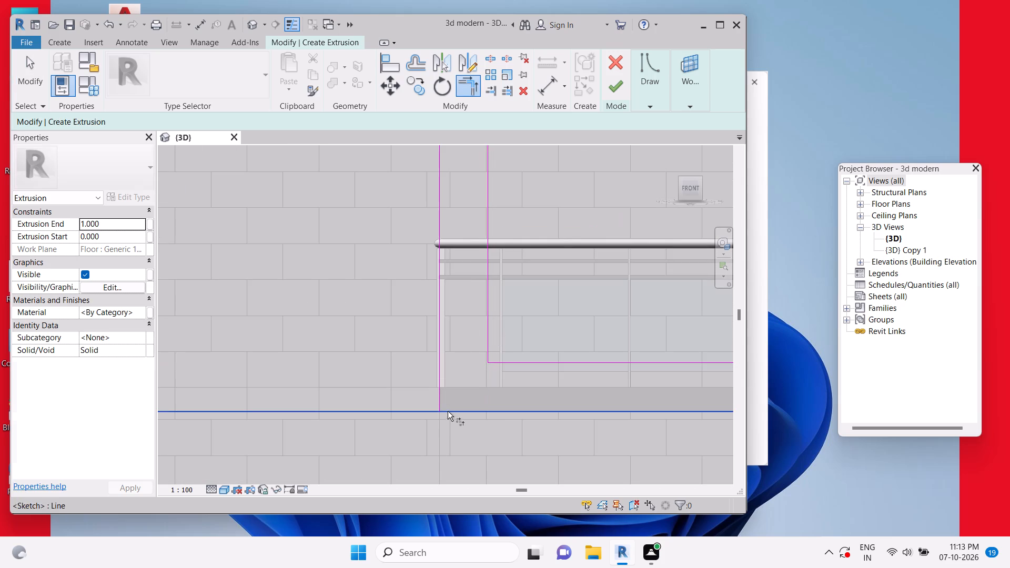
left_click(442, 381)
scroll(494, 338, "down", 6)
key("Escape")
key("Escape")
key("Escape")
key("Escape")
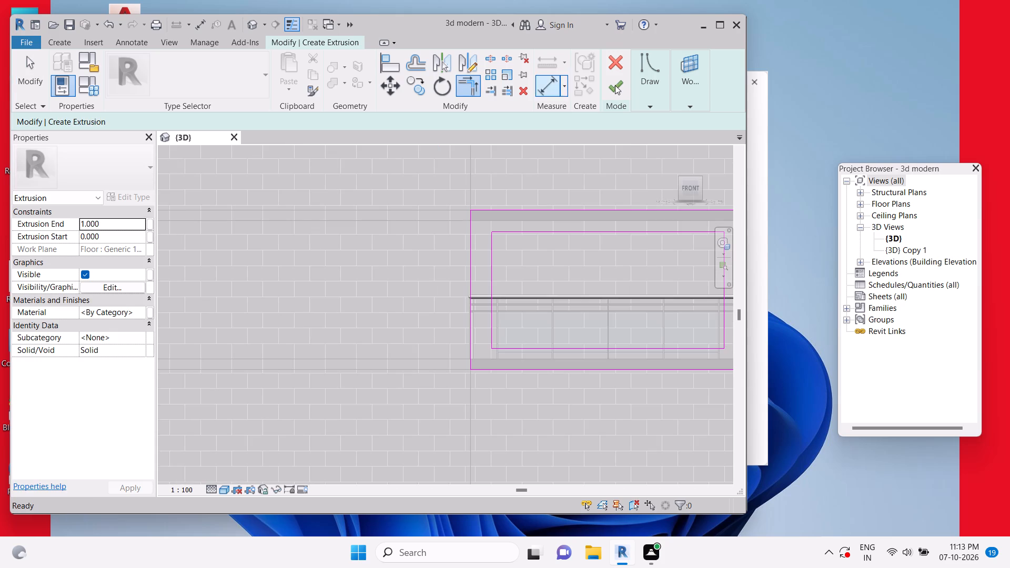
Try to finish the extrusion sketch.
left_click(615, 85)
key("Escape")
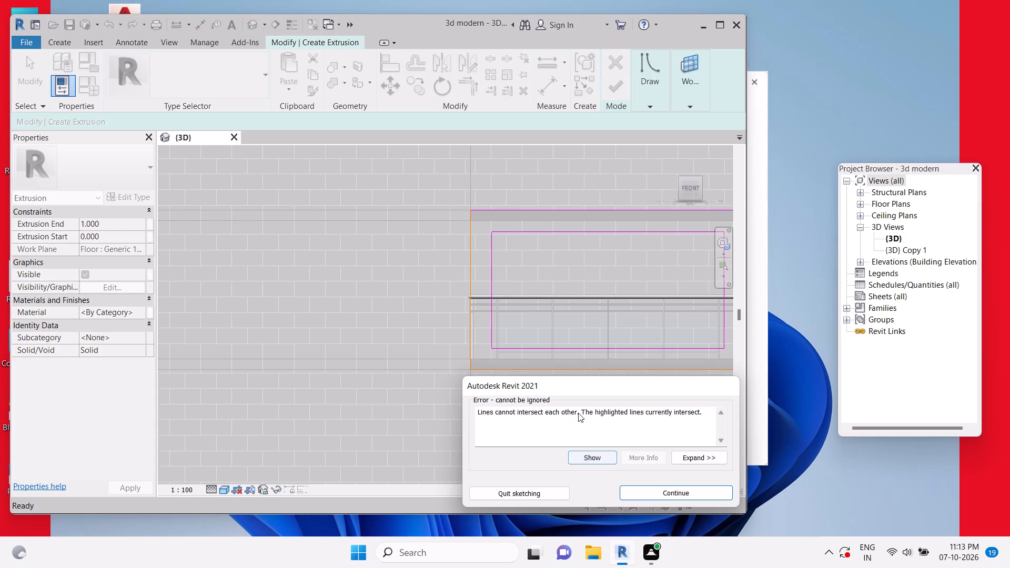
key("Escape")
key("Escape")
Check the inner and outer frame outlines for closed loops by selecting each chain of lines and examining the lower corner.
key("Tab")
left_click(513, 233)
scroll(545, 260, "down", 2)
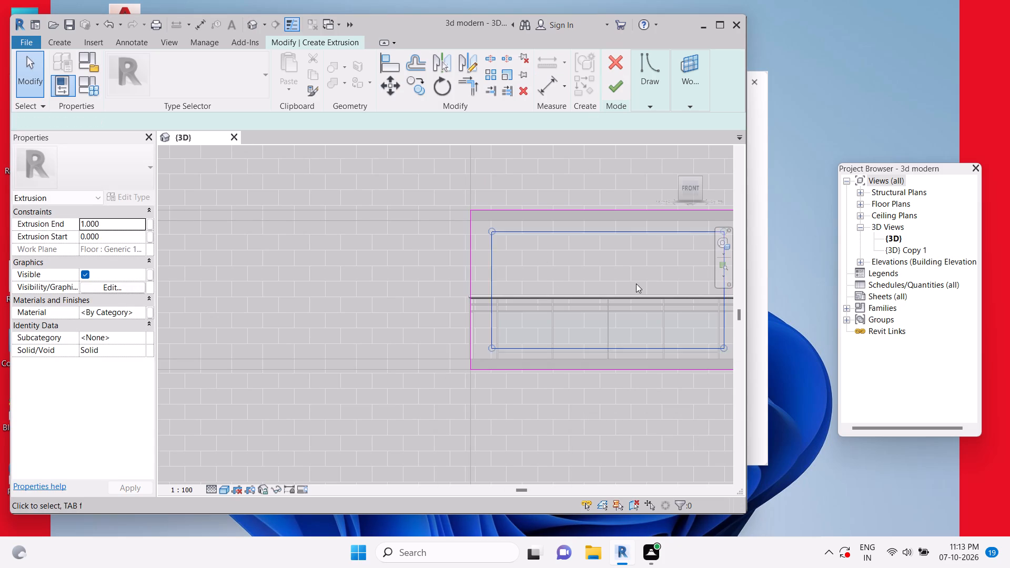
middle_click_drag(635, 284, 559, 300)
key("Escape")
key("Escape")
key("Tab")
left_click(610, 241)
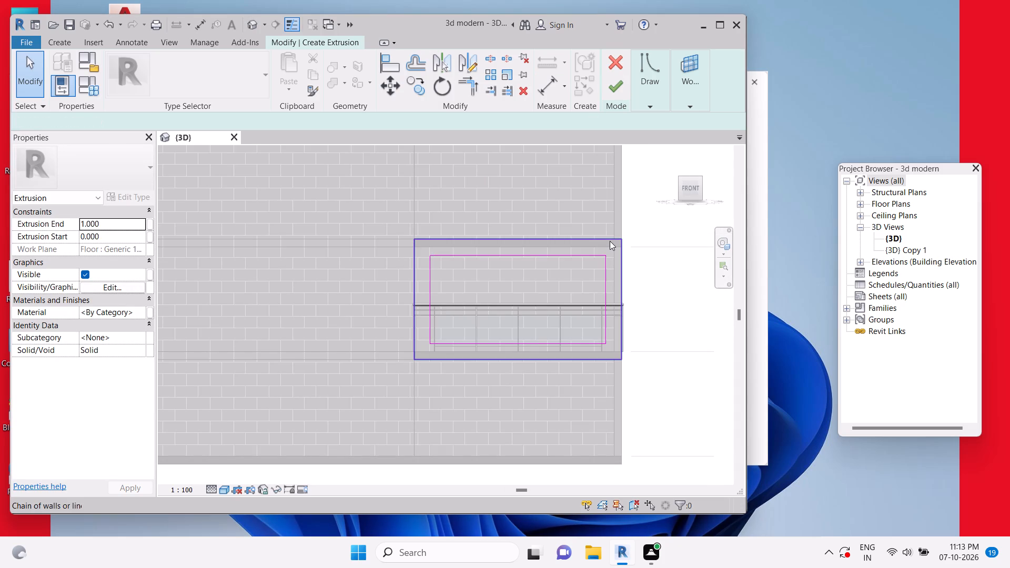
key("Escape")
scroll(627, 364, "up", 14)
key("Escape")
key("Escape")
key("Escape")
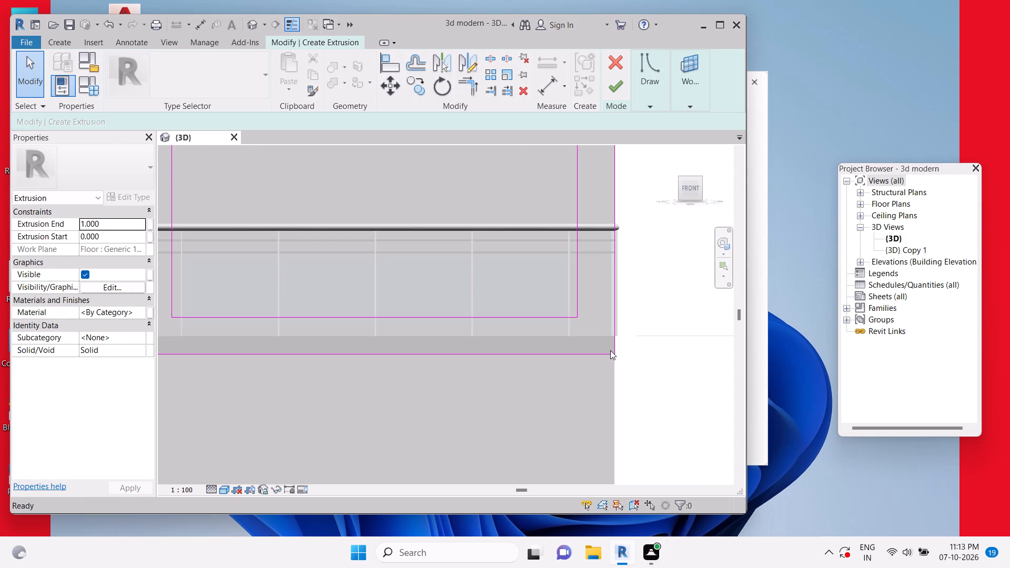
scroll(610, 350, "up", 1)
key("Tab")
left_click(606, 348)
scroll(623, 358, "down", 1)
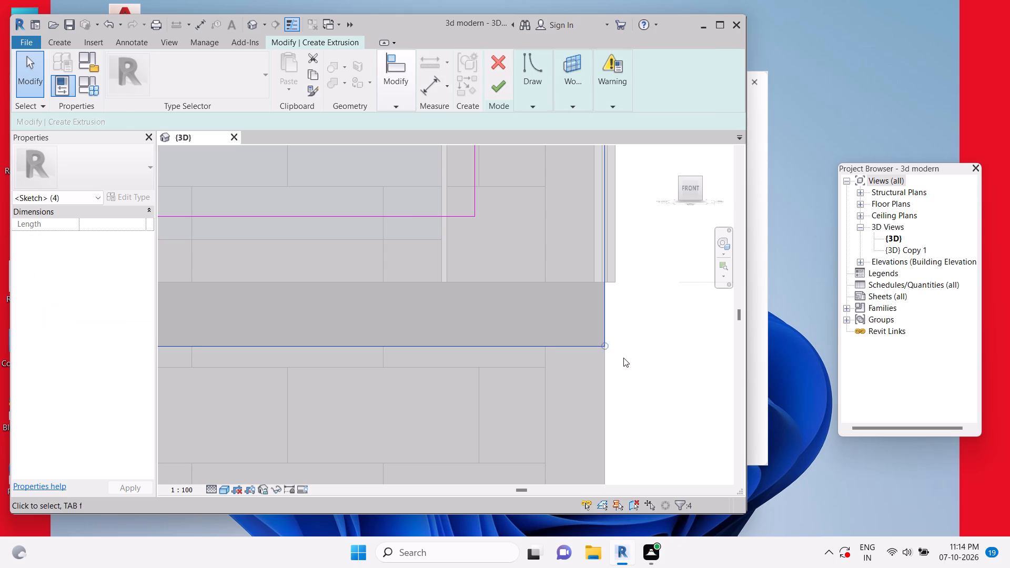
scroll(623, 358, "down", 11)
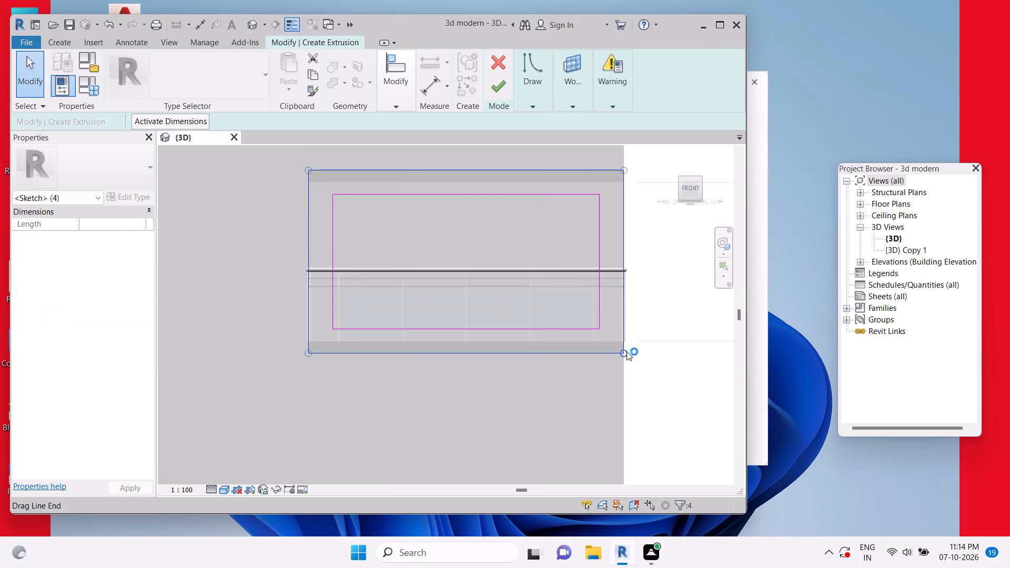
key("Escape")
key("Escape")
key("Escape")
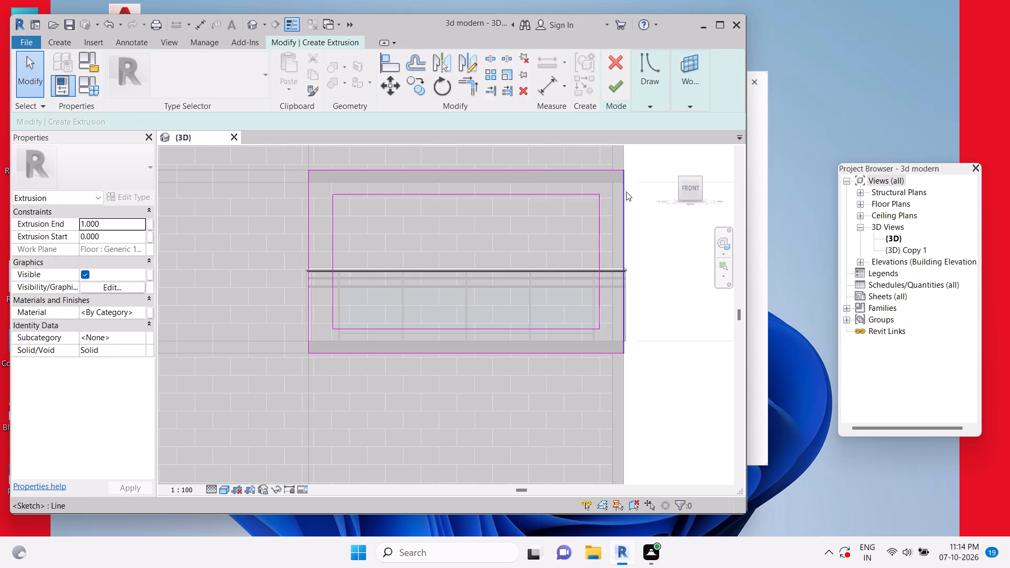
Trim the right-hand outer vertical line and the outer top line to a corner again, checking the corner up close.
key("t")
key("r")
left_click(623, 192)
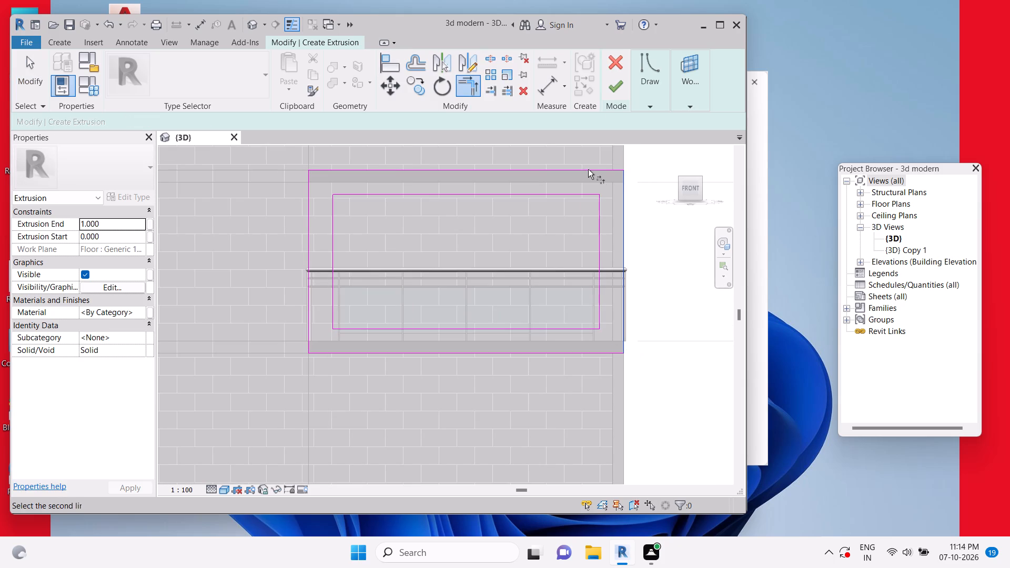
left_click(588, 173)
key("Escape")
scroll(619, 174, "up", 7)
middle_click_drag(610, 225, 592, 309)
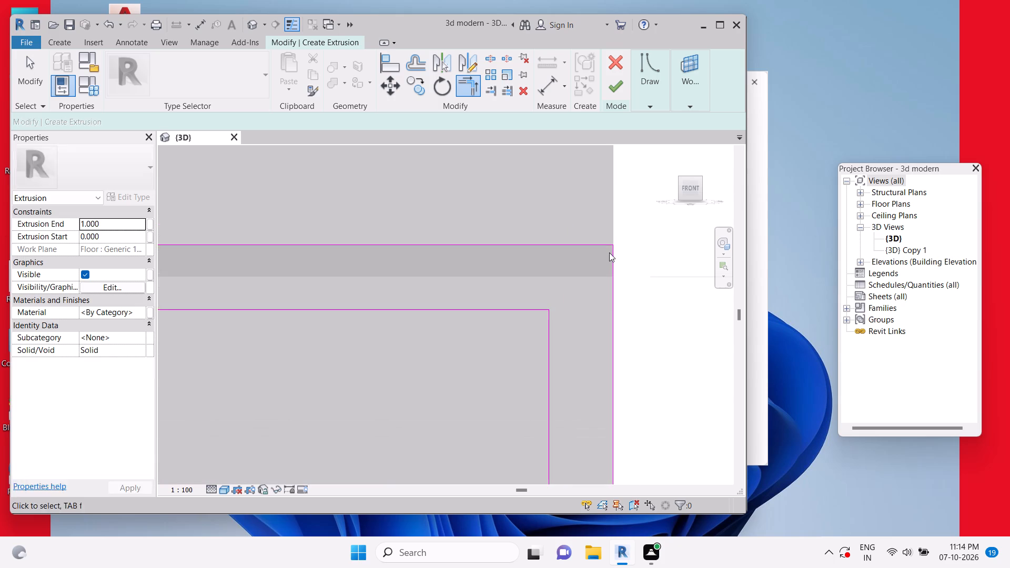
key("Escape")
scroll(609, 252, "up", 17)
key("Escape")
key("Escape")
scroll(642, 192, "up", 4)
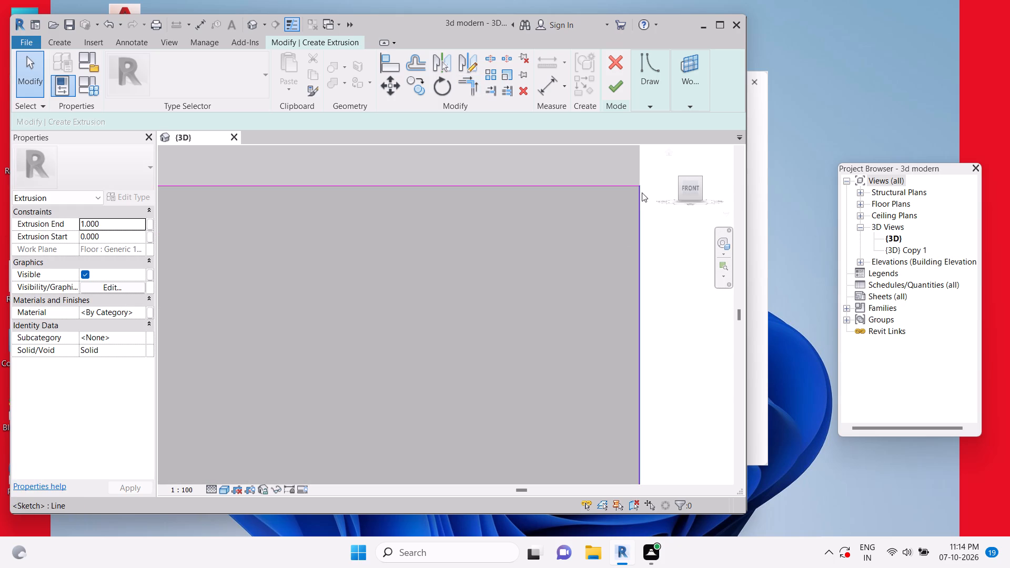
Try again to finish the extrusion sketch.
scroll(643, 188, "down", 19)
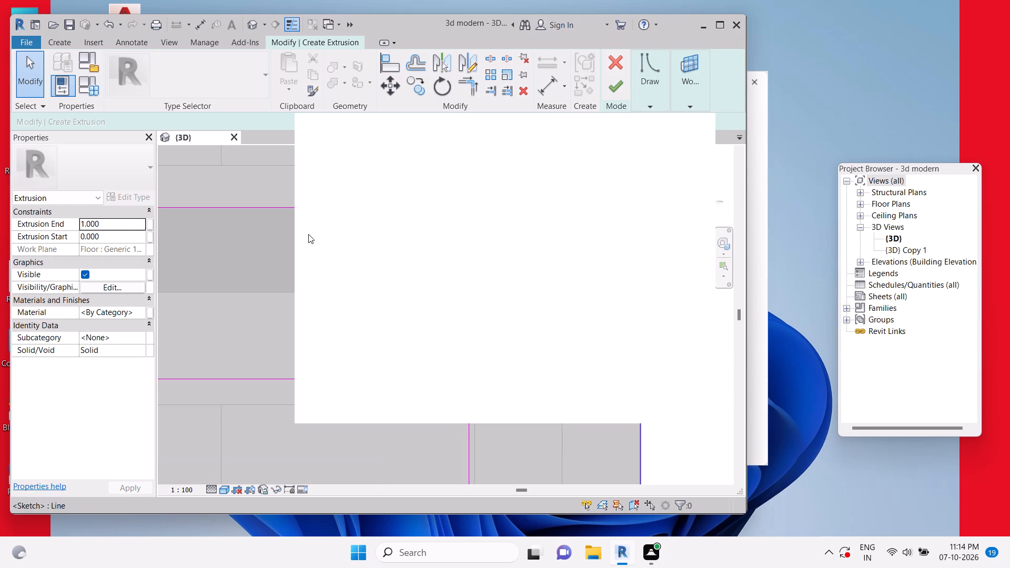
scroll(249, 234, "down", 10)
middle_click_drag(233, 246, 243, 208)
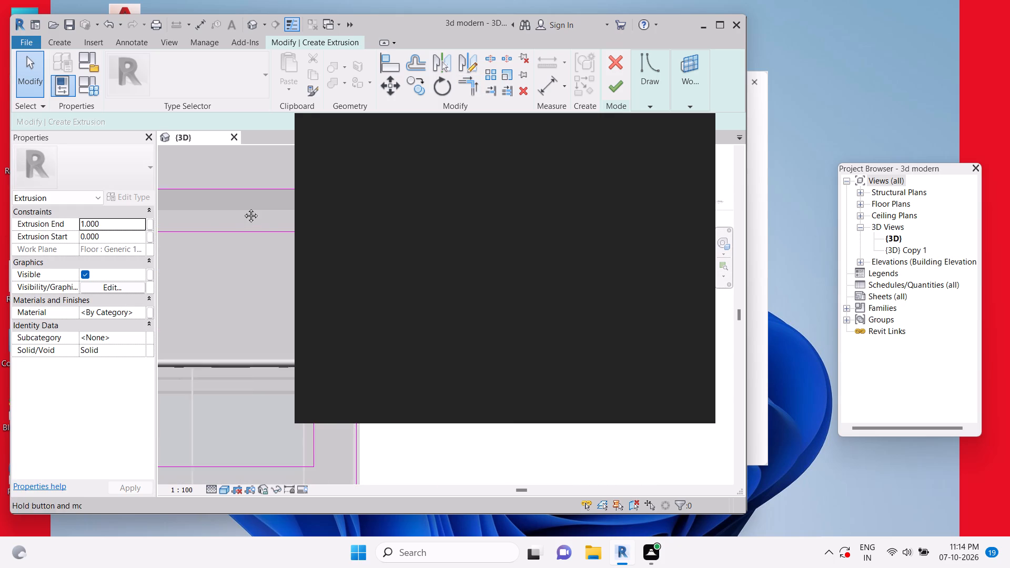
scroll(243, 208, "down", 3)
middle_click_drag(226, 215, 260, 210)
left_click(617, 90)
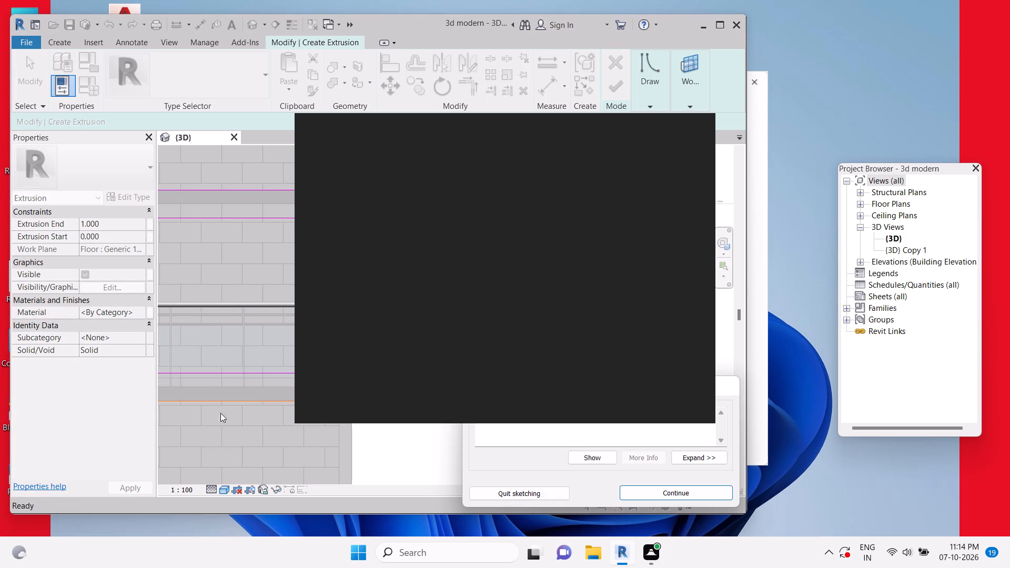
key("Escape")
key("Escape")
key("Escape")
Delete the long outer bottom sketch line along the lower slab's edge.
middle_click_drag(229, 403, 244, 402)
middle_click_drag(208, 405, 245, 399)
scroll(245, 399, "up", 1)
scroll(204, 403, "down", 3)
middle_click_drag(182, 405, 238, 397)
key("Escape")
key("Escape")
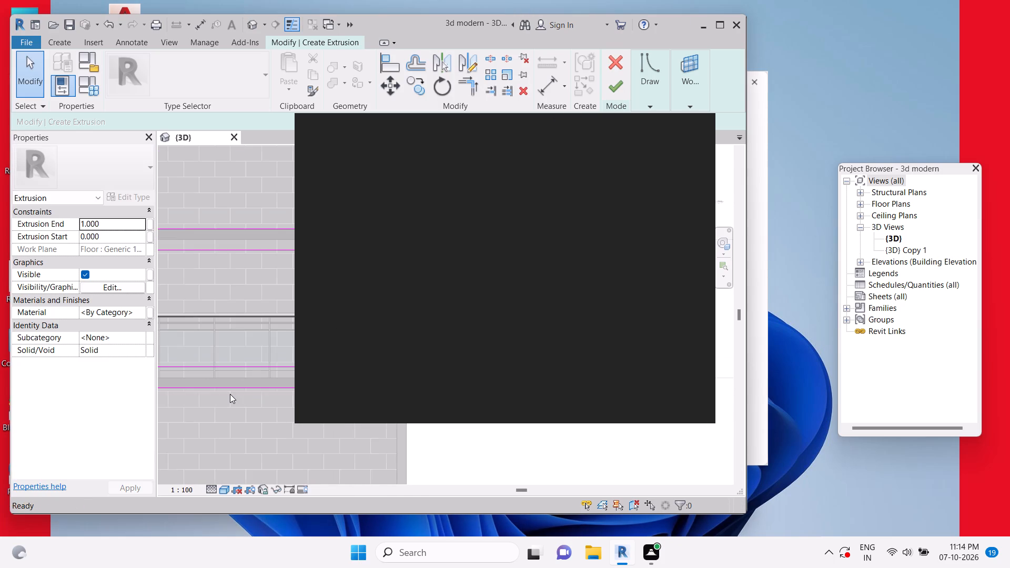
left_click(229, 393)
key("Delete")
scroll(230, 393, "down", 3)
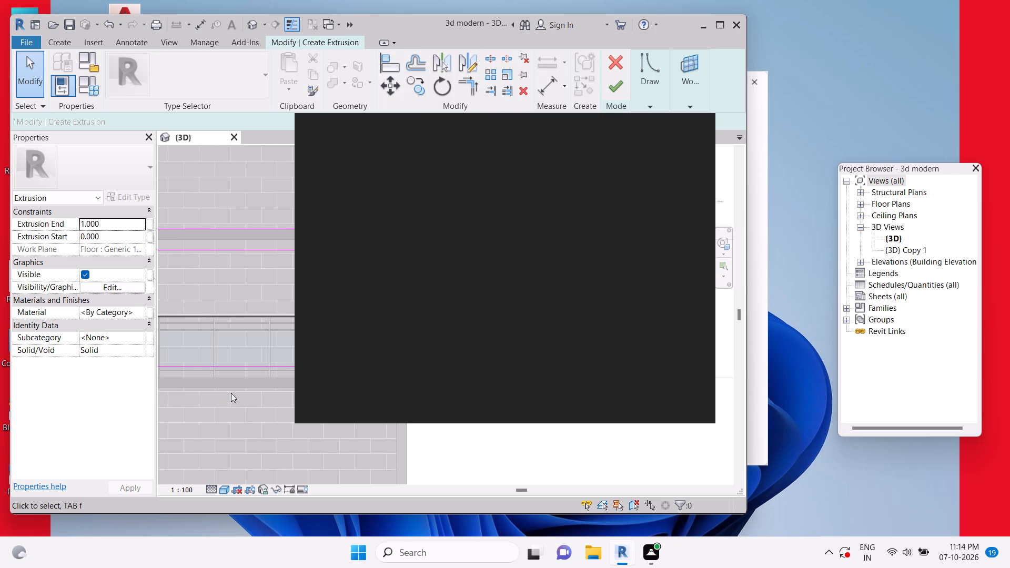
scroll(231, 393, "down", 3)
scroll(193, 401, "up", 4)
scroll(193, 388, "down", 2)
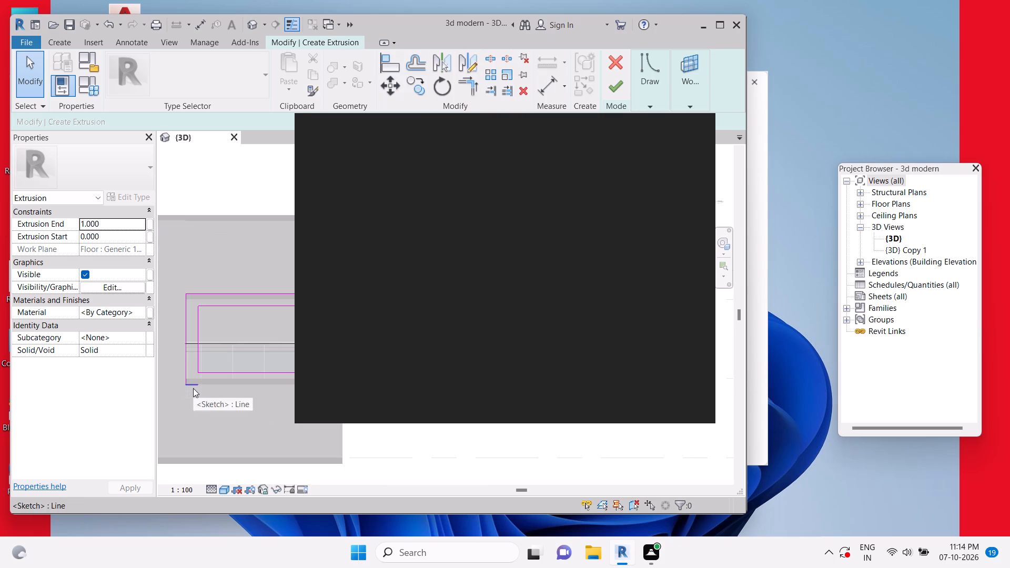
Trim the short outer bottom sketch line and the right-hand outer vertical line to a corner, closing the outer outline.
middle_click_drag(251, 413, 222, 416)
scroll(222, 416, "down", 2)
key("Escape")
key("Escape")
type("tr")
left_click(179, 396)
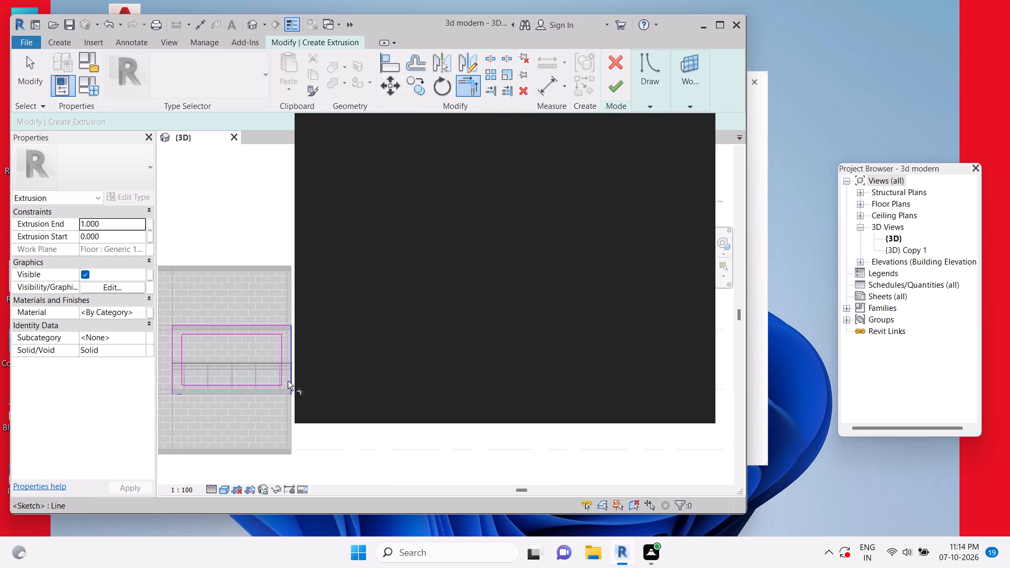
left_click(288, 380)
key("Escape")
key("Escape")
key("Escape")
Finish the balcony frame's extrusion sketch and finish the in-place model.
left_click(609, 85)
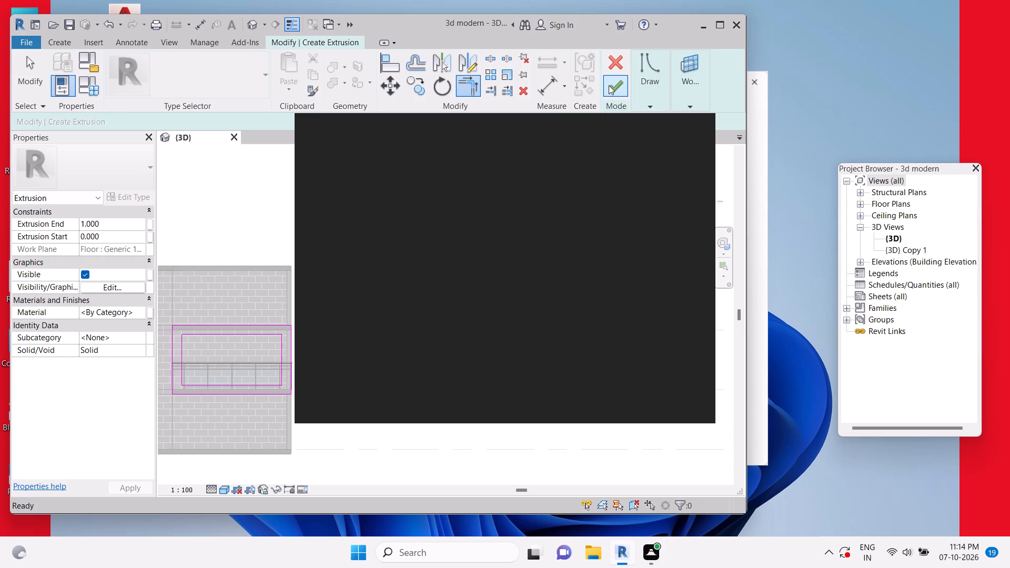
key("Escape")
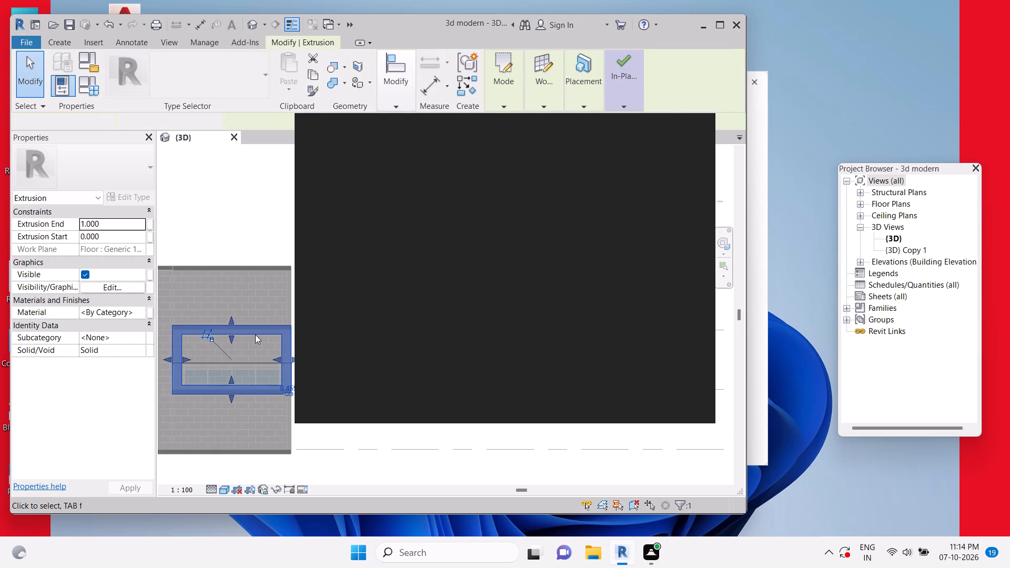
key("Escape")
middle_click_drag(218, 362, 259, 361)
key("Escape")
scroll(240, 353, "down", 2)
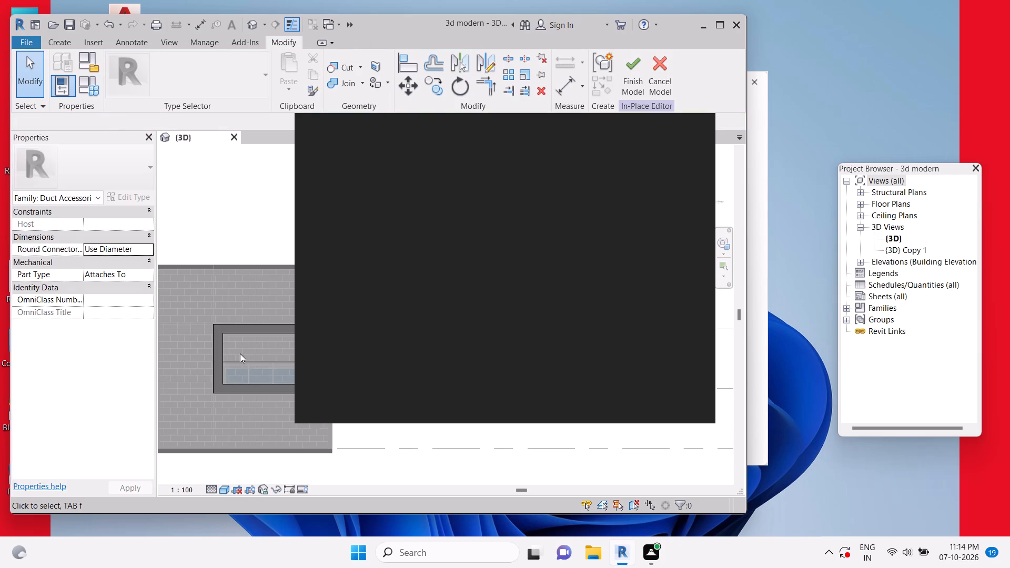
key("Escape")
left_click(629, 72)
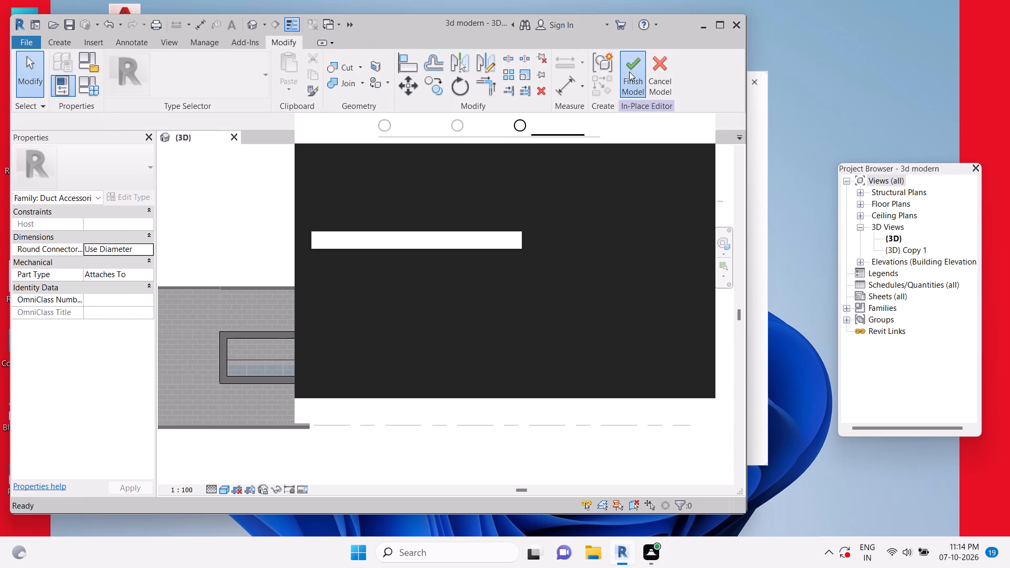
key("Escape")
key("Escape")
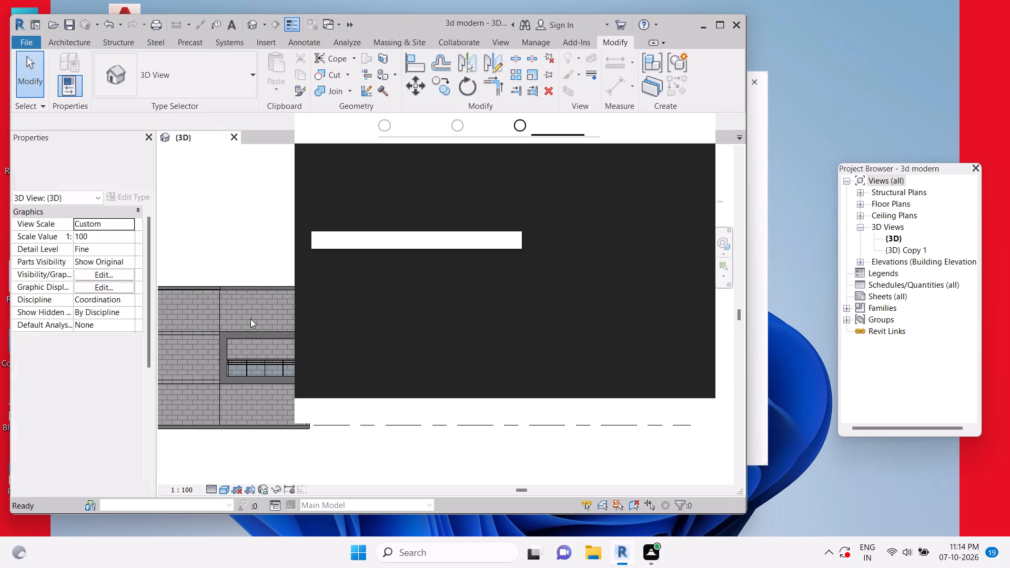
Save the project and dismiss the Autodesk access notice.
key("ctrl+s")
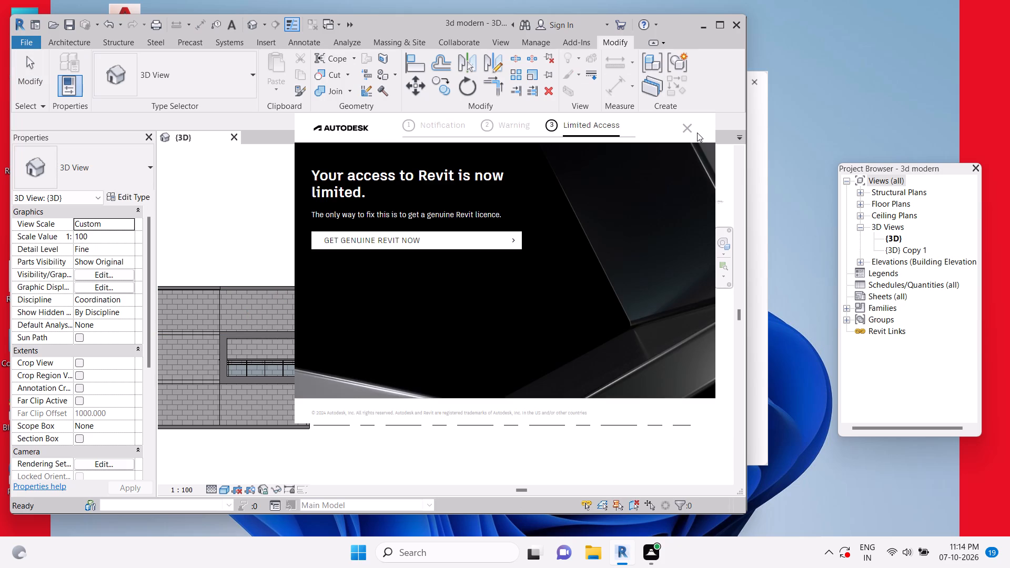
left_click(685, 132)
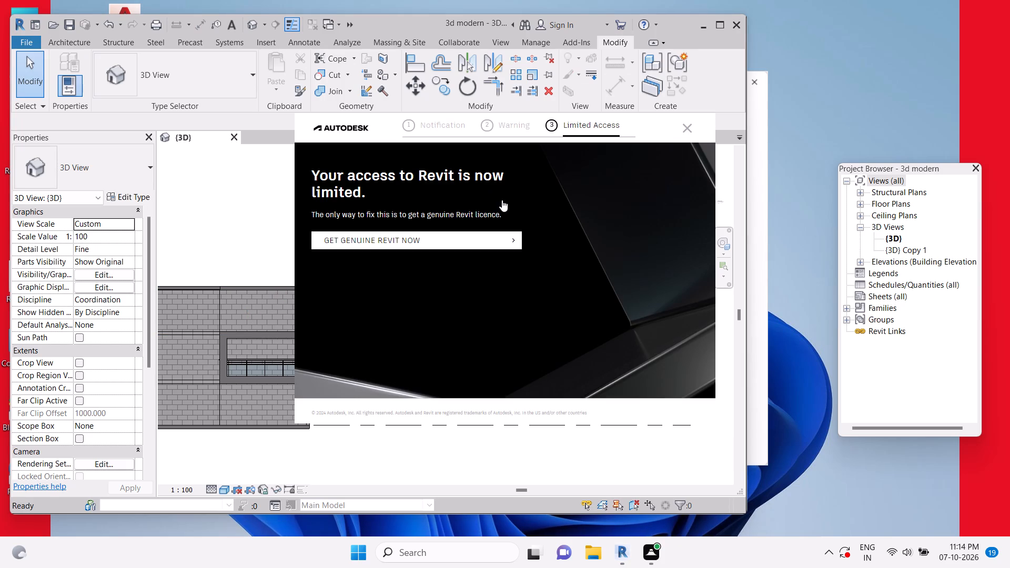
key("Escape")
Reopen the front balcony frame for in-place editing.
middle_click_drag(279, 320, 391, 331)
key("Escape")
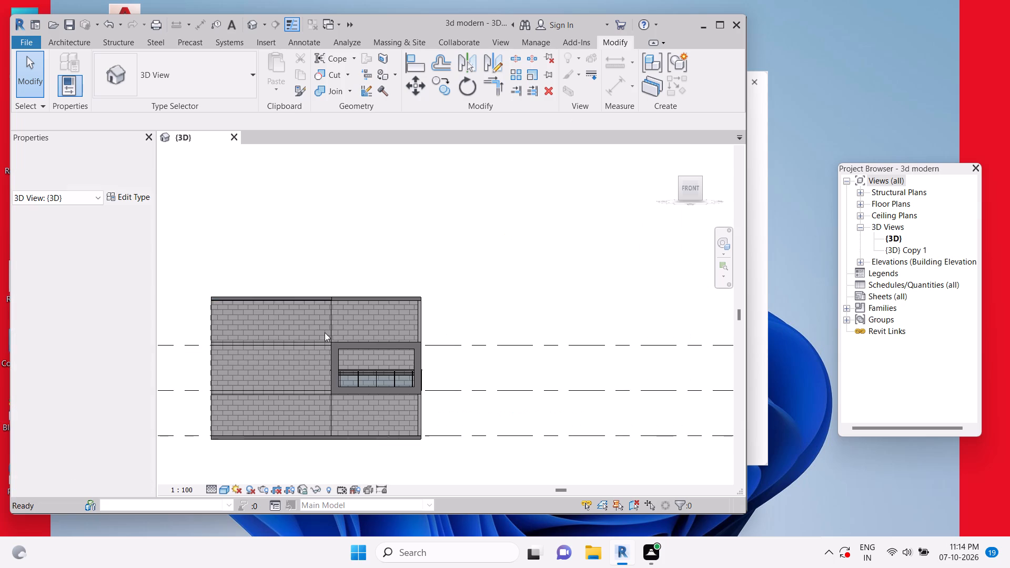
scroll(403, 318, "up", 7)
key("Escape")
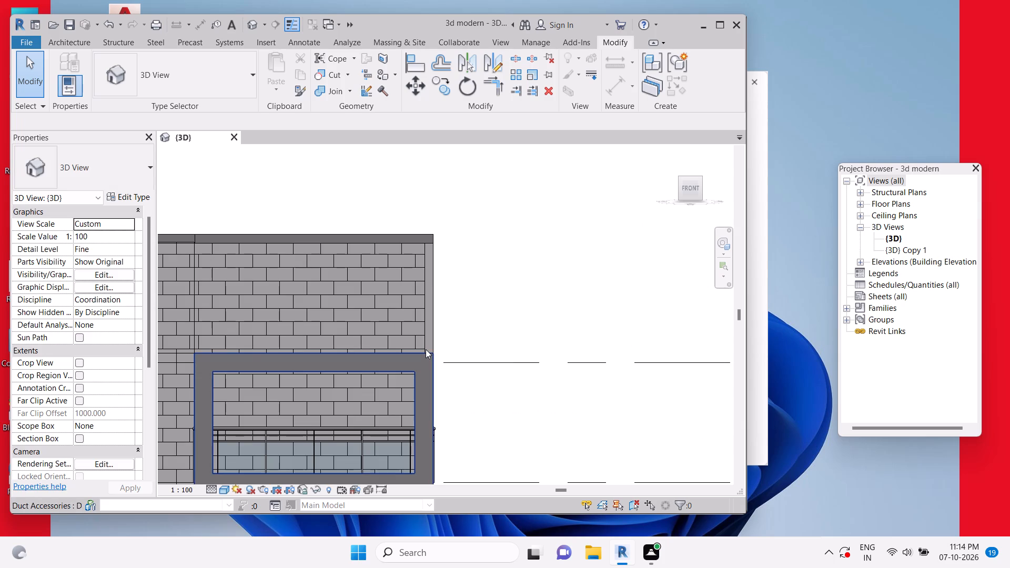
scroll(426, 349, "down", 2)
middle_click_drag(422, 371, 549, 321)
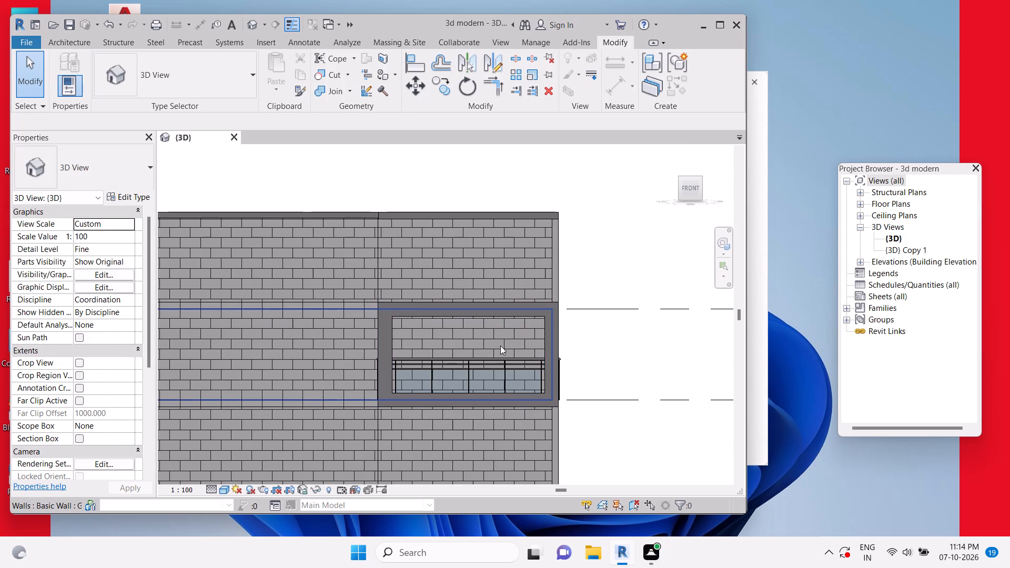
key("Escape")
scroll(378, 298, "up", 5)
key("Escape")
left_click(397, 306)
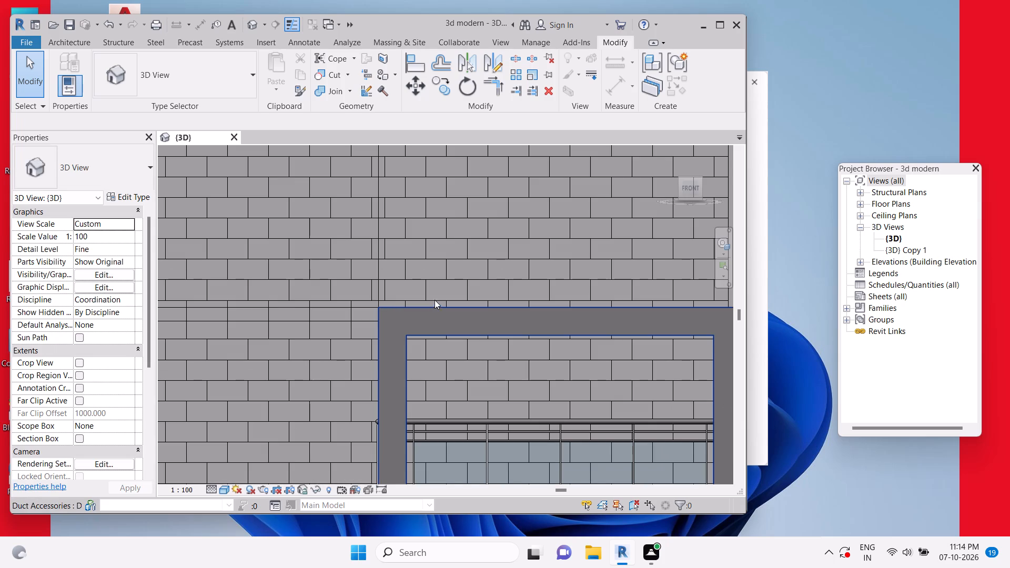
left_click(555, 85)
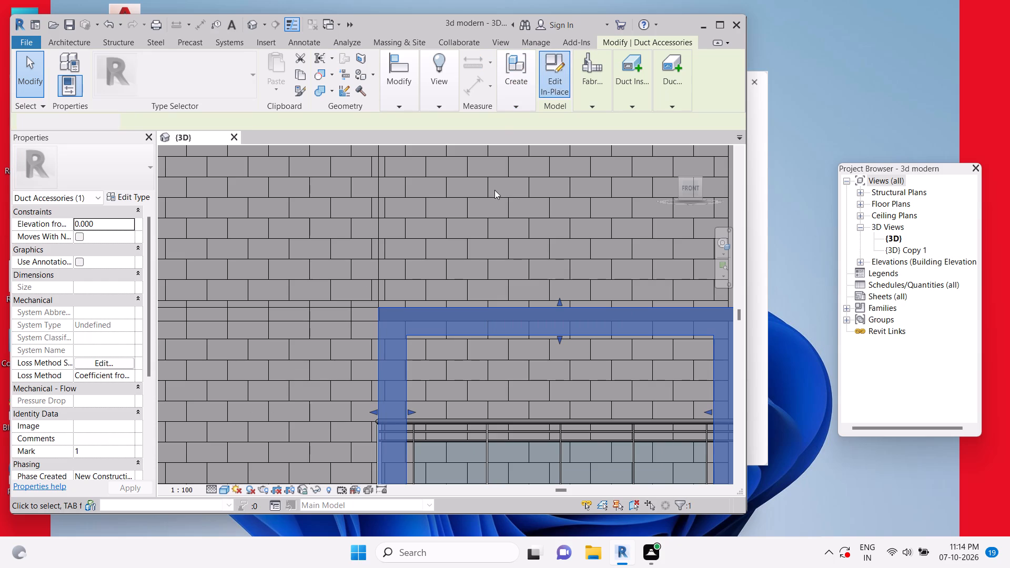
Start a new extrusion and sketch a rectangle about 0.53 wide and 6.5 high from the frame's upper-left corner to the roof edge.
scroll(530, 275, "down", 2)
middle_click_drag(529, 300, 526, 350)
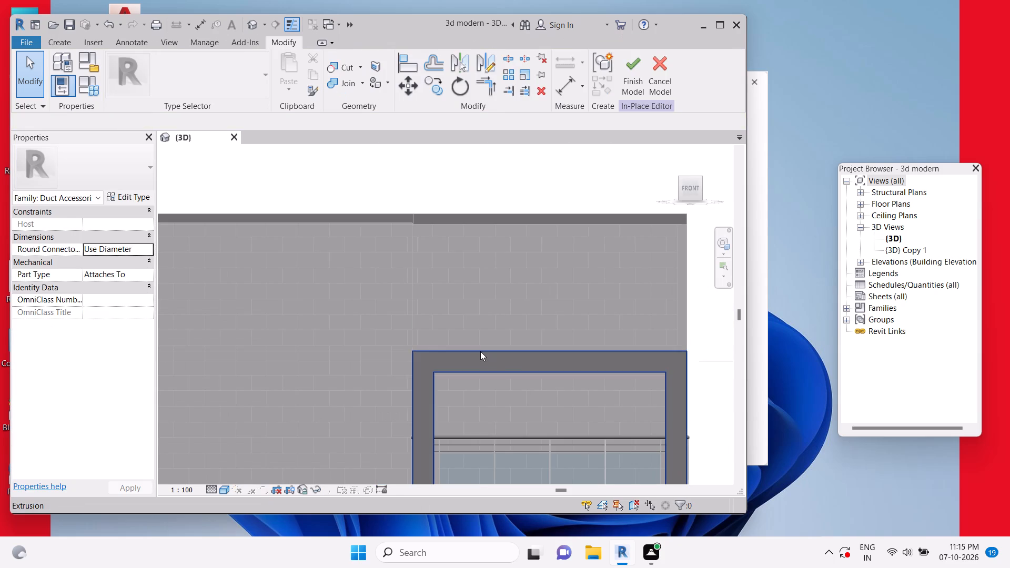
left_click(69, 42)
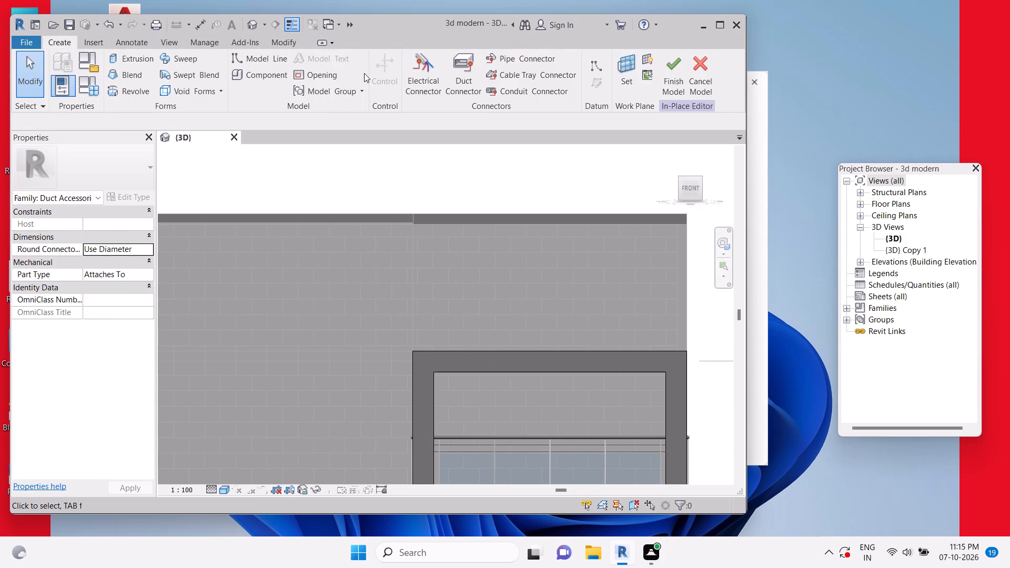
left_click(144, 58)
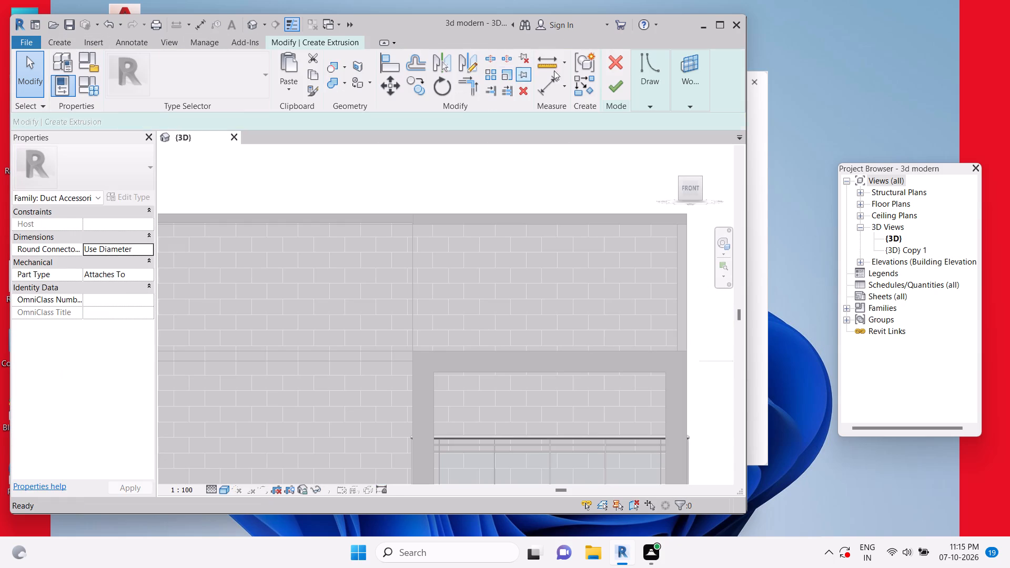
left_click(646, 74)
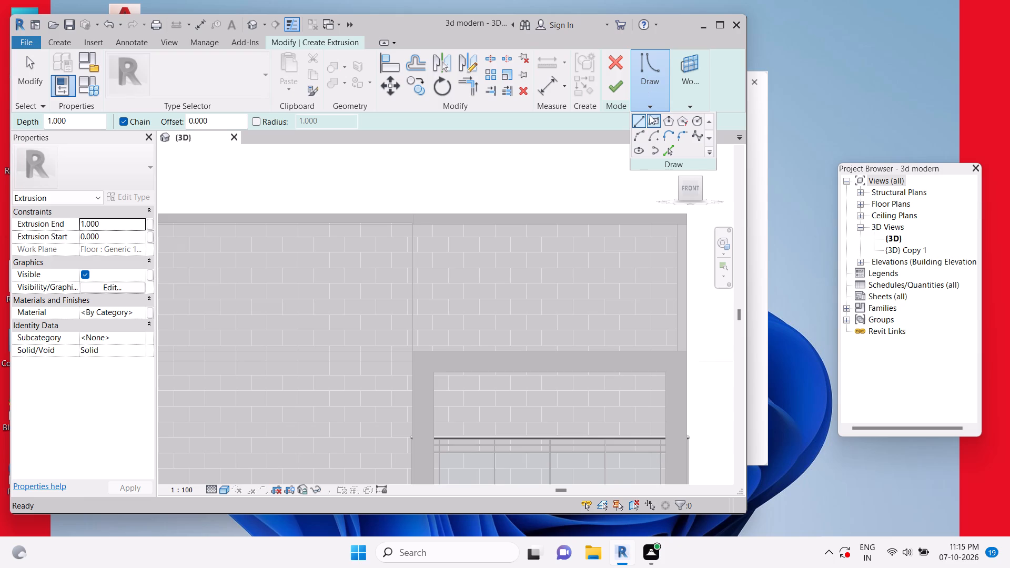
left_click(650, 115)
scroll(409, 349, "up", 5)
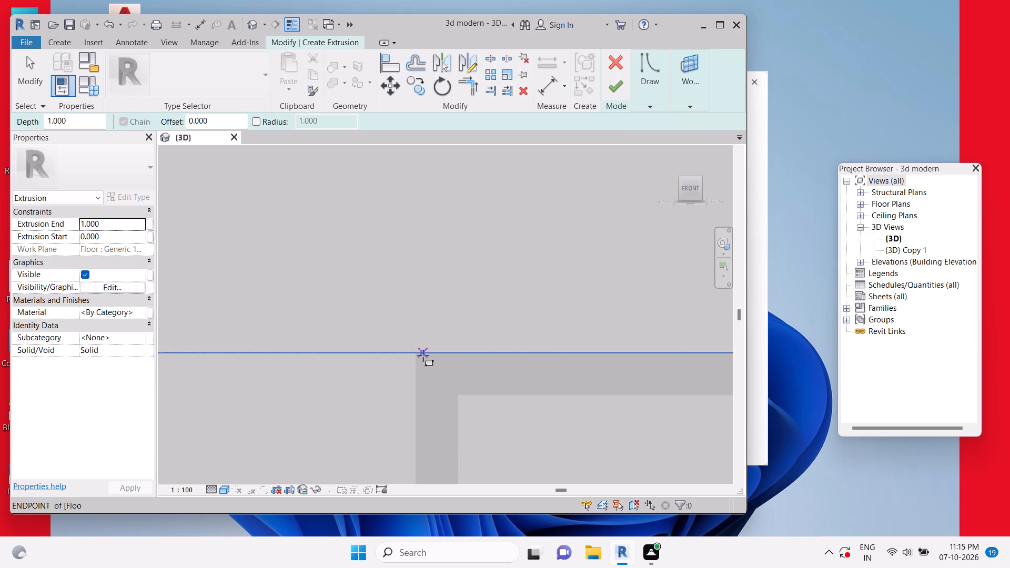
left_click(417, 352)
scroll(427, 353, "down", 4)
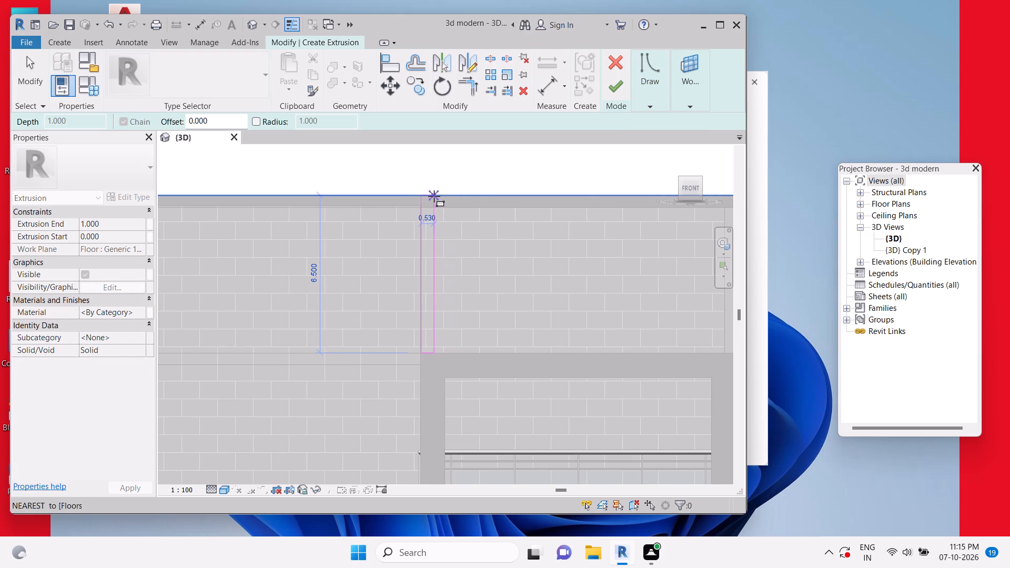
left_click(434, 196)
key("Escape")
scroll(437, 207, "up", 5)
key("Escape")
key("Escape")
key("Escape")
Set the tall sketch rectangle's width to 0.4 by adjusting its right-hand vertical line.
left_click(432, 211)
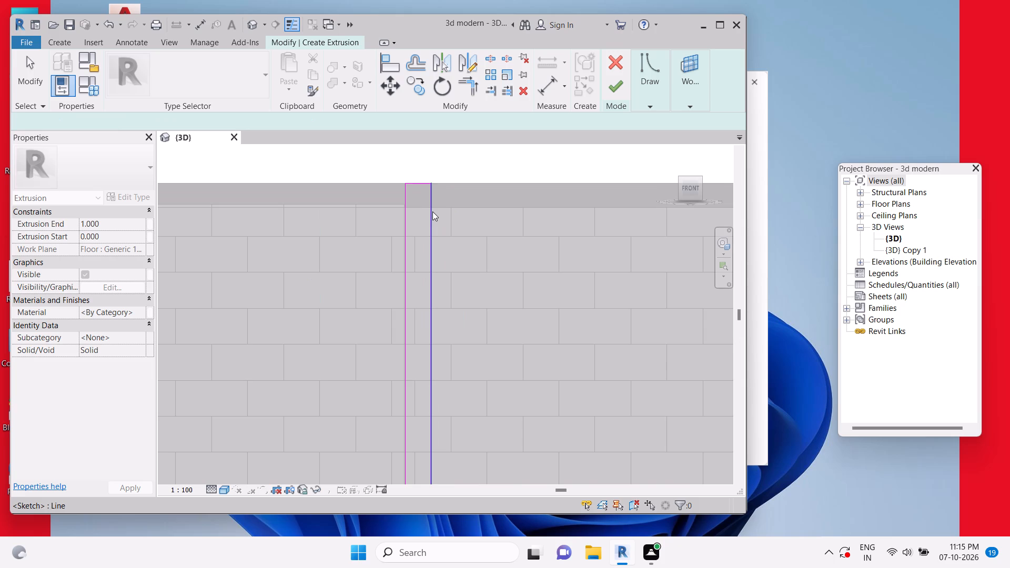
scroll(429, 203, "down", 4)
middle_click_drag(423, 404, 428, 373)
scroll(428, 373, "up", 4)
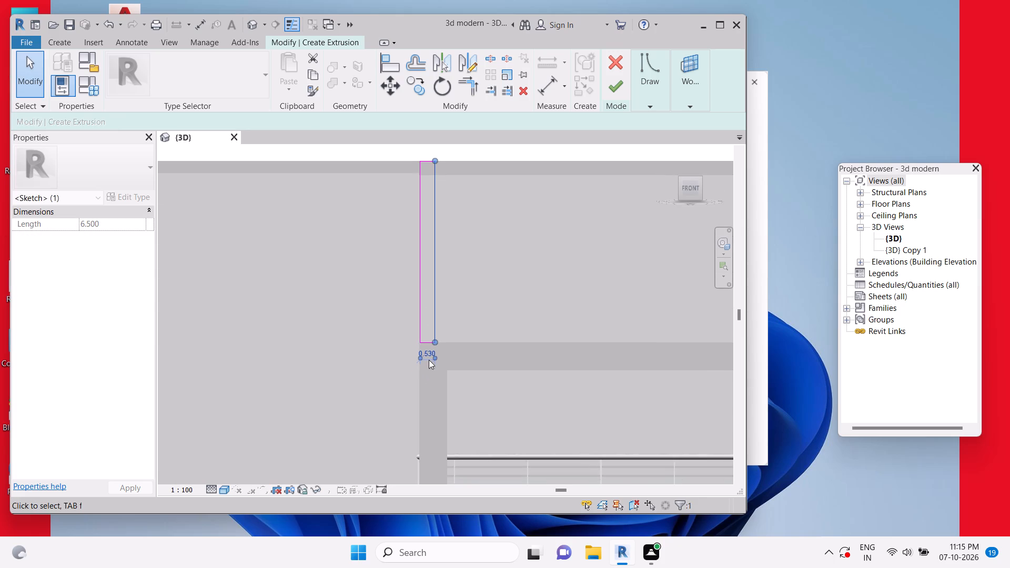
scroll(429, 360, "up", 3)
left_click(428, 340)
type("0.")
key("BackSpace")
key("BackSpace")
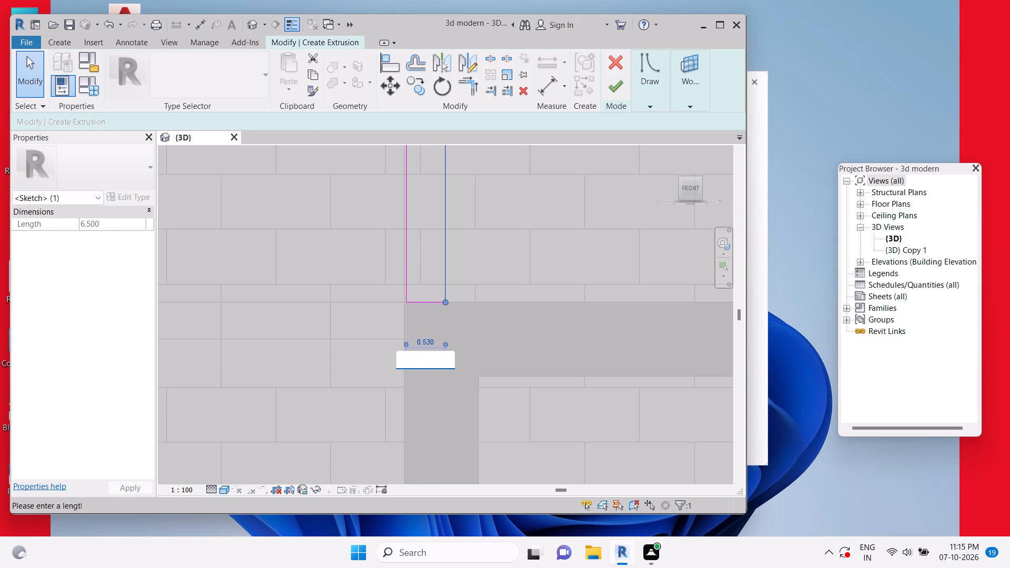
type("0.4")
key("Return")
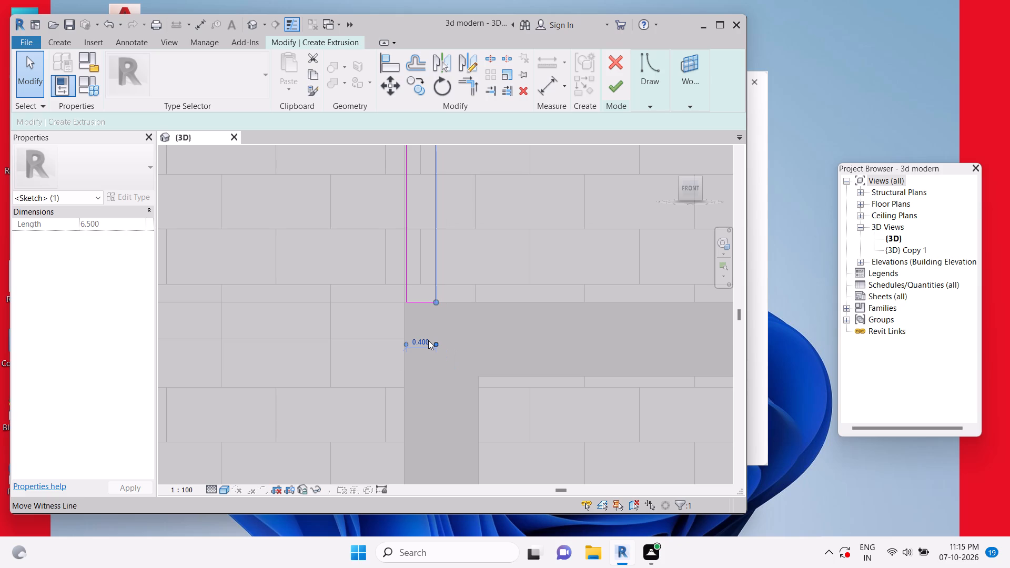
key("Escape")
key("Escape")
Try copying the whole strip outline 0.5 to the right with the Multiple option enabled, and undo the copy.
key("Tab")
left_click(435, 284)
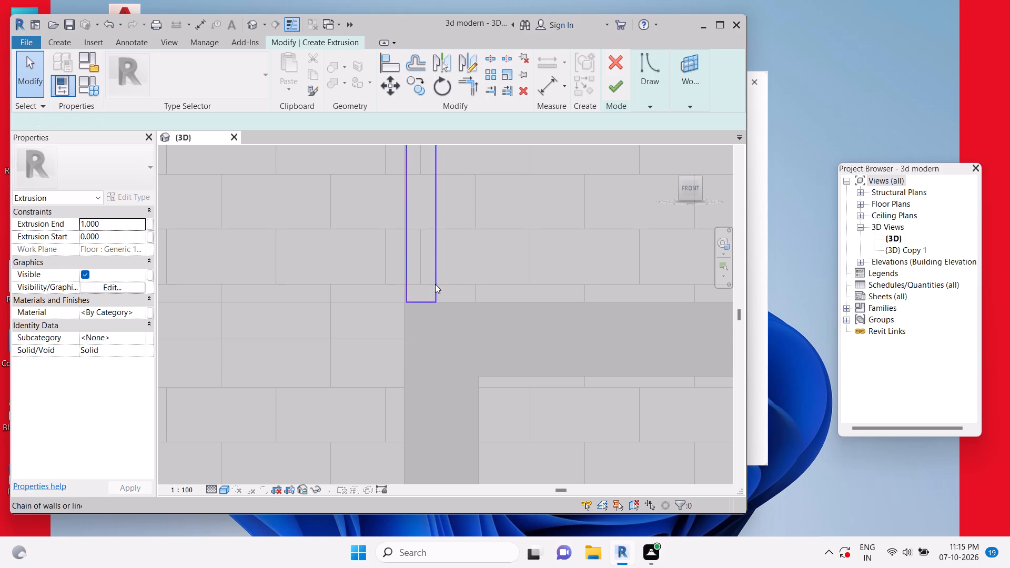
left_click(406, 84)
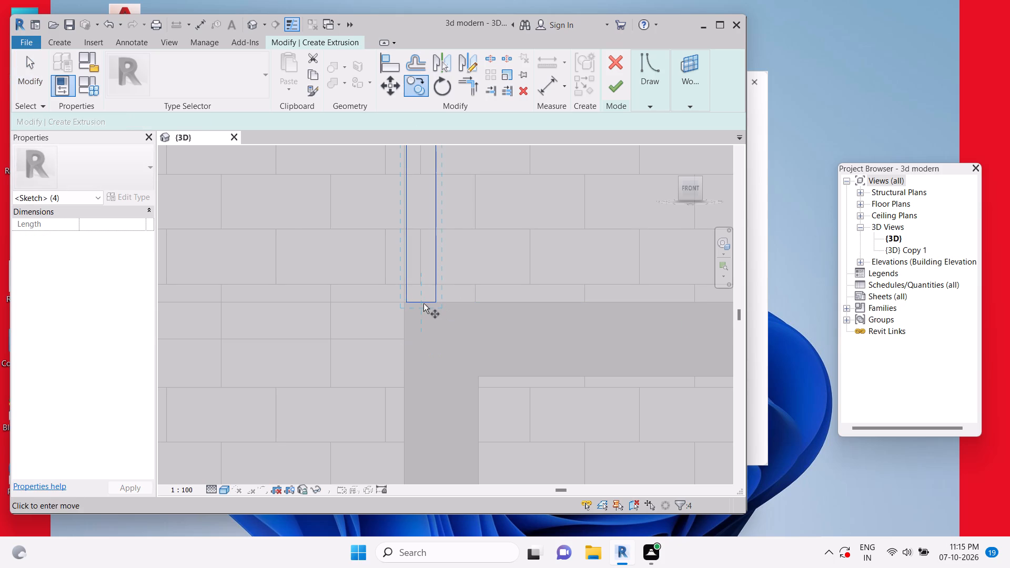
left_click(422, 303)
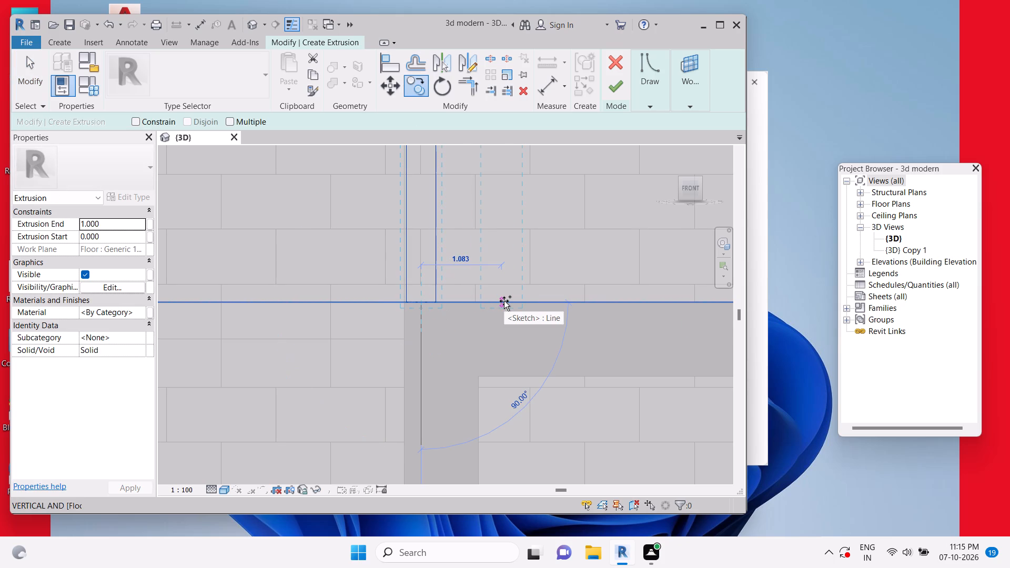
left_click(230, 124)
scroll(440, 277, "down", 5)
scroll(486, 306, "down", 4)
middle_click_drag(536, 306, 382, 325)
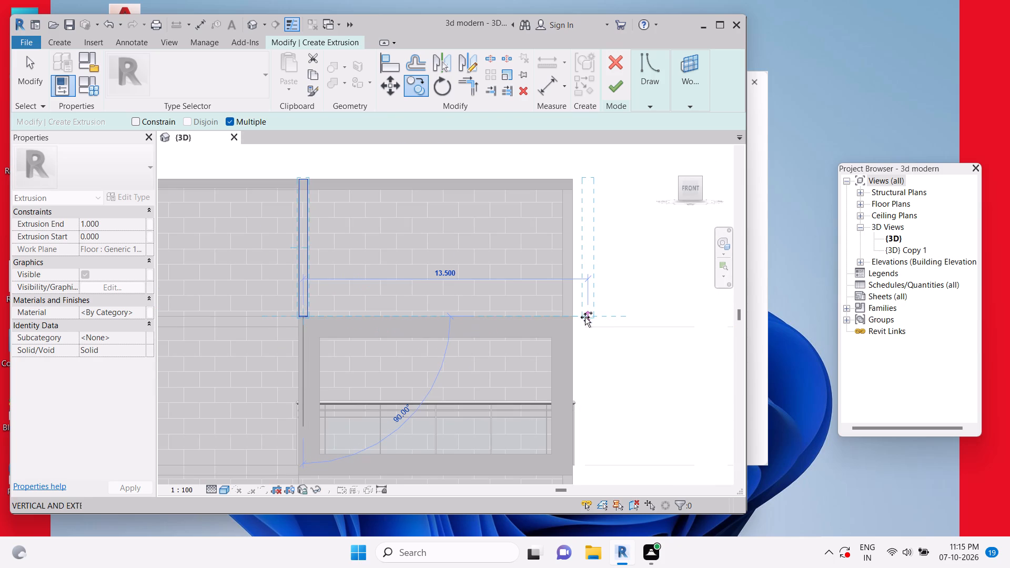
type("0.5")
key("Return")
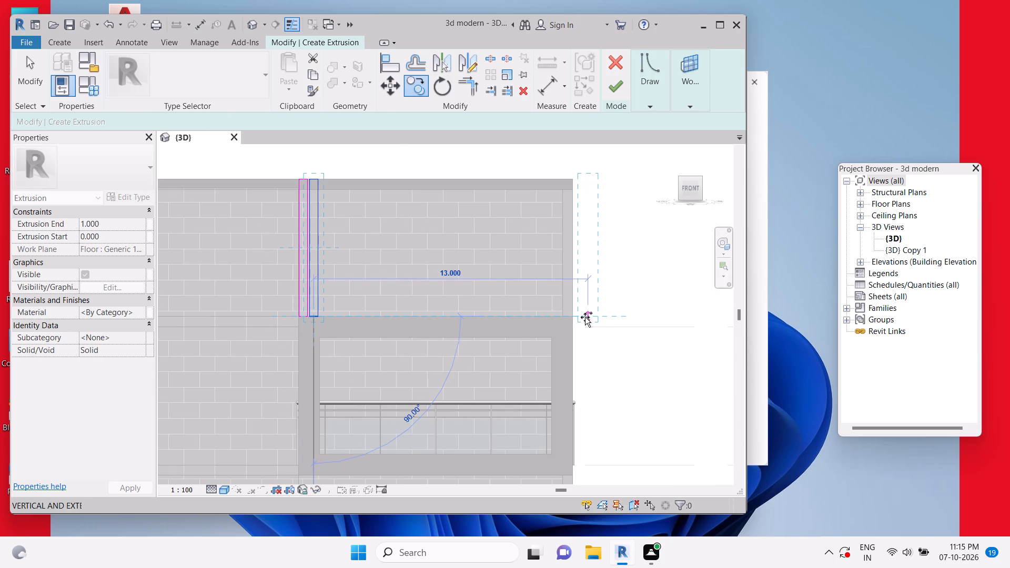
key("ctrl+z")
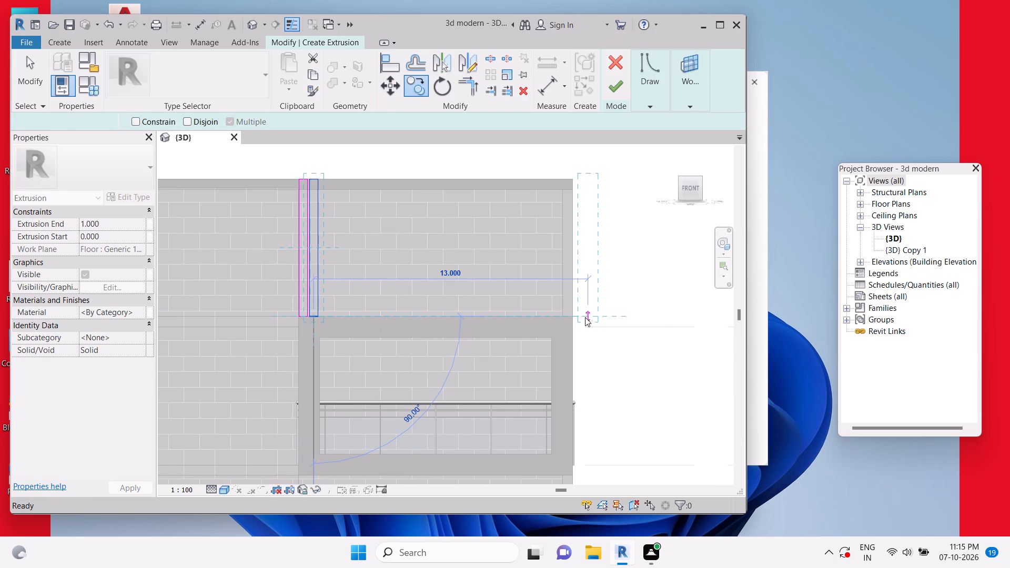
Select the whole strip outline and copy it to the right three times at 0.7 spacing with the Multiple option enabled.
key("Tab")
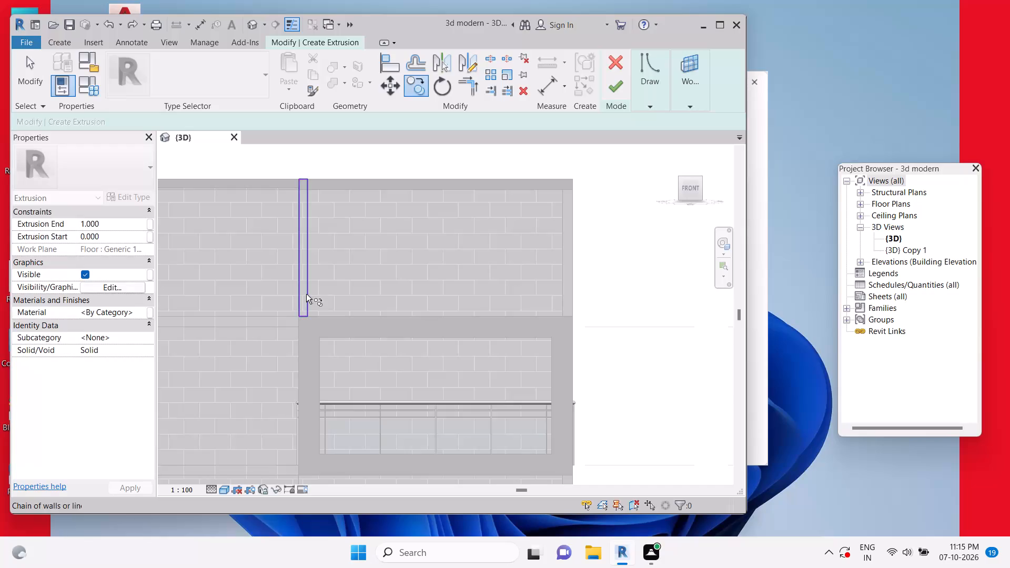
left_click(306, 294)
left_click(417, 79)
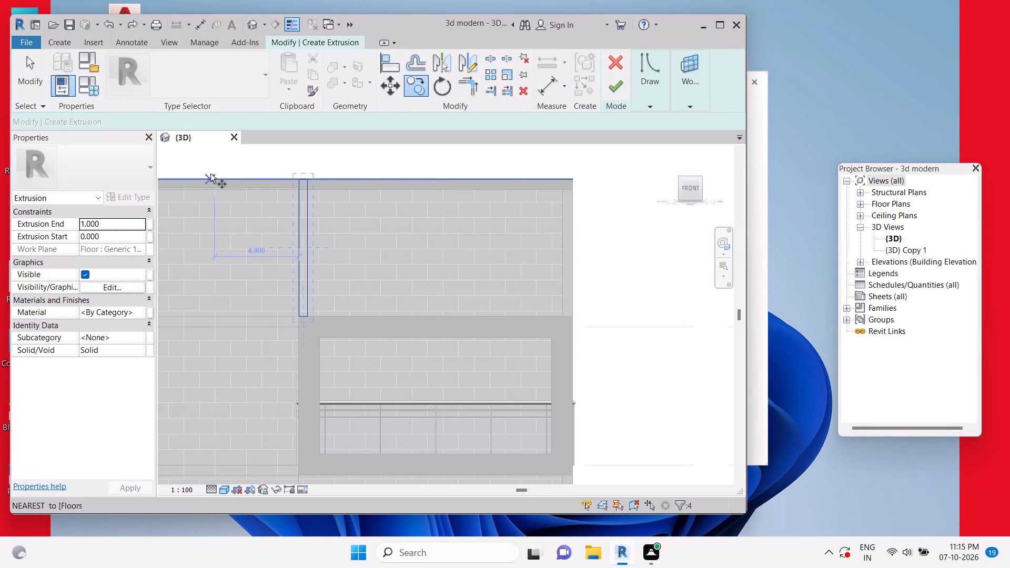
scroll(302, 311, "up", 3)
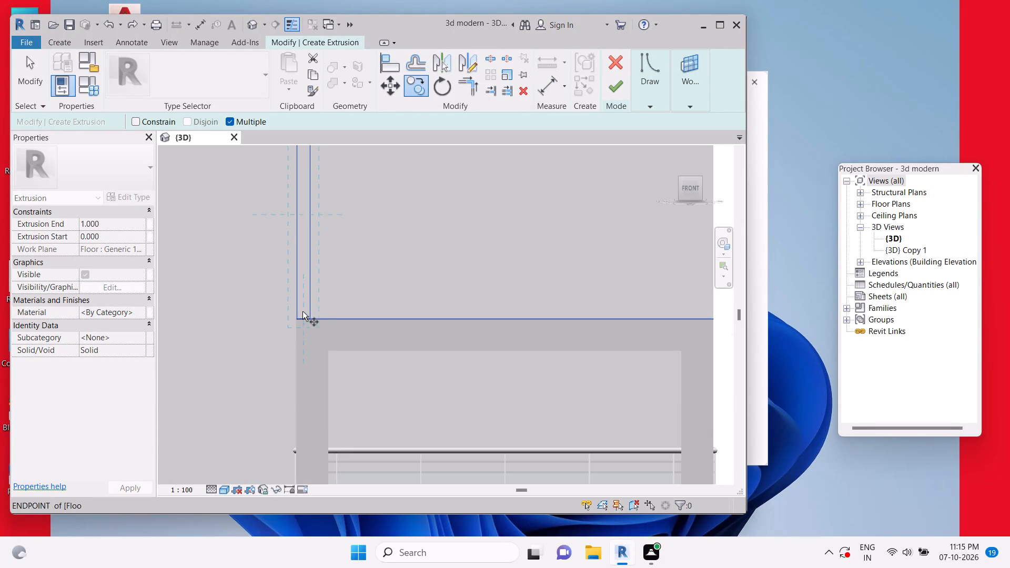
left_click(303, 319)
scroll(314, 319, "down", 5)
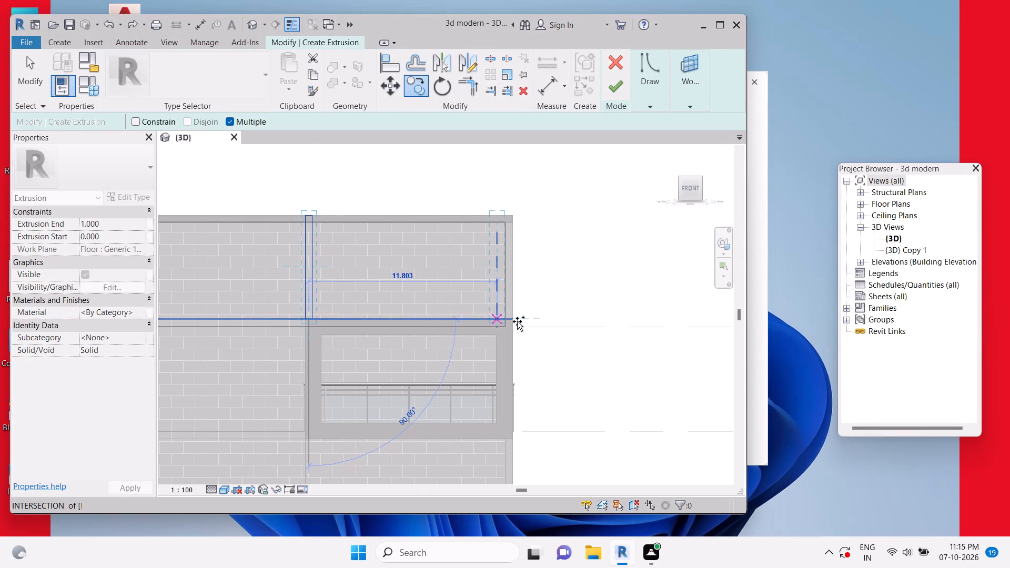
type("0.7")
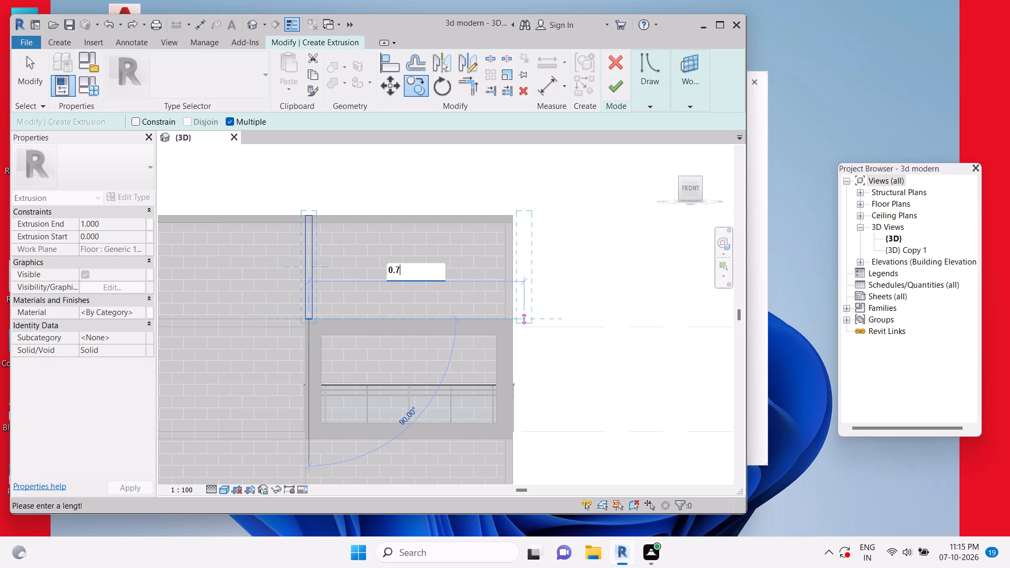
key("Return")
type("0.7")
key("Return")
type("0.7")
key("Return")
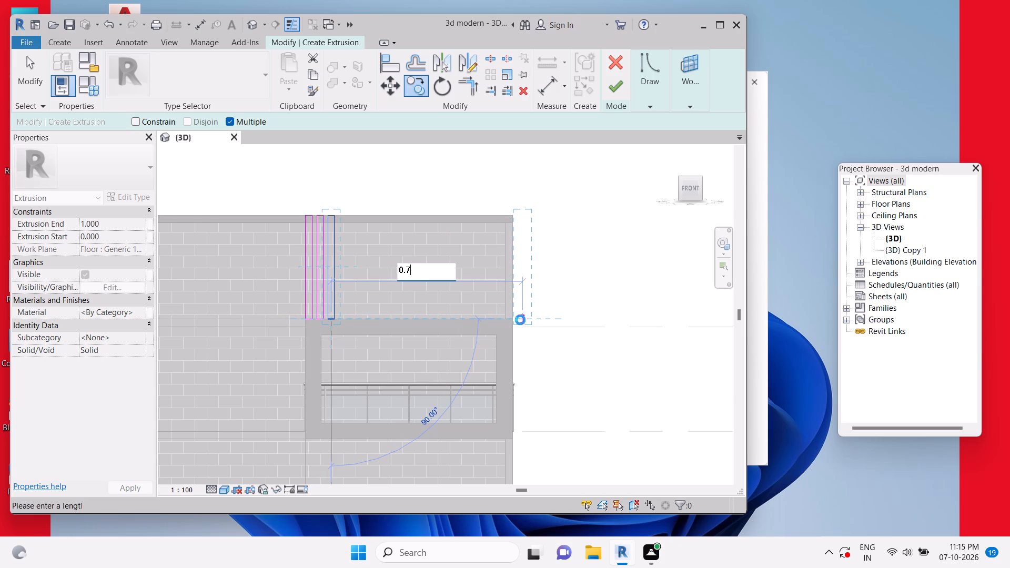
Continue the multiple copy with eight more strip outlines to the right, each spaced 0.7 apart.
key("0")
key("0")
key("0")
key("0")
key("0")
key("0")
key("0")
key("0")
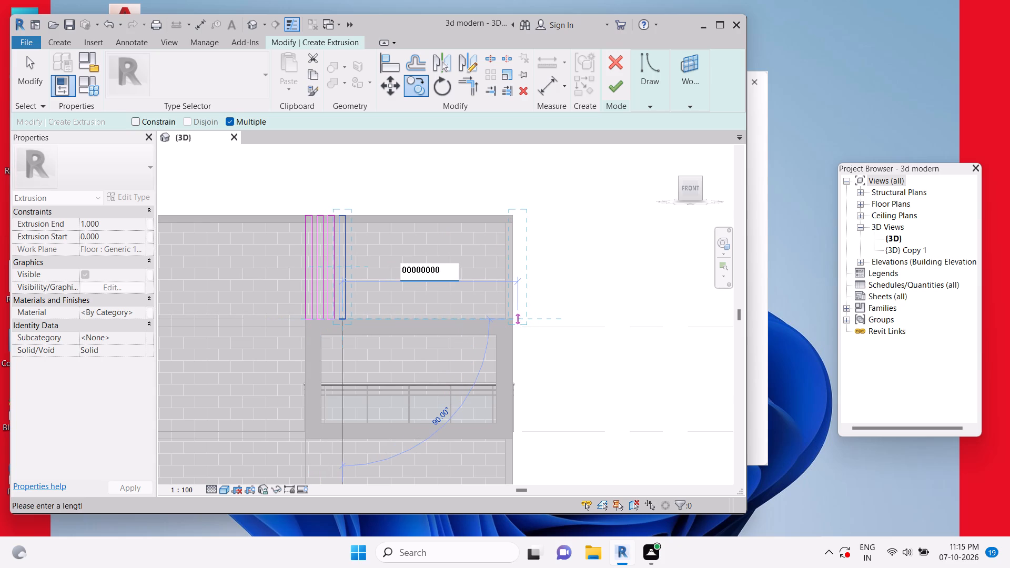
type("0.7")
key("Return")
type("0.7")
key("Return")
type("0.7")
key("Return")
type("0.7")
key("Return")
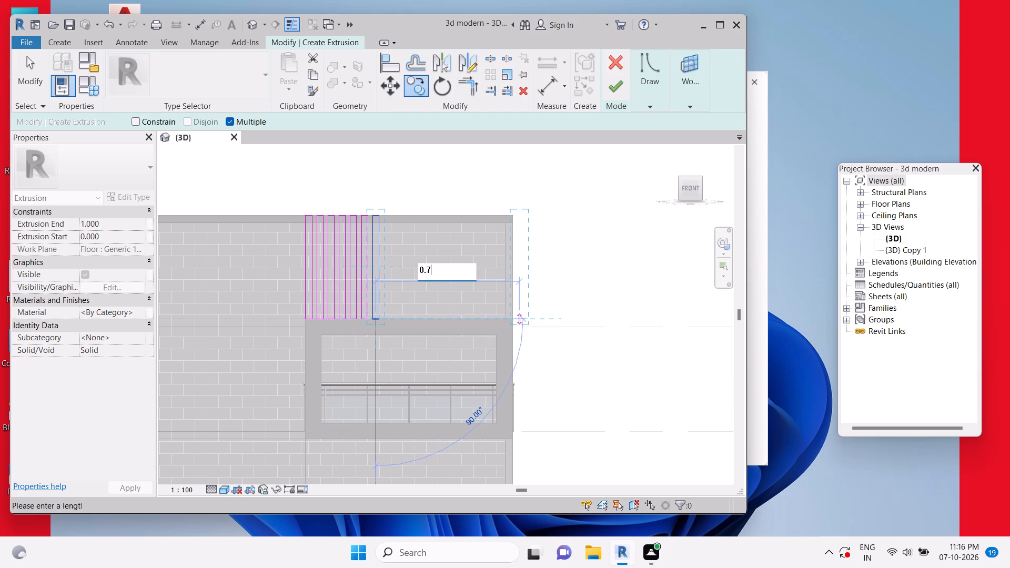
type("0.7")
key("Return")
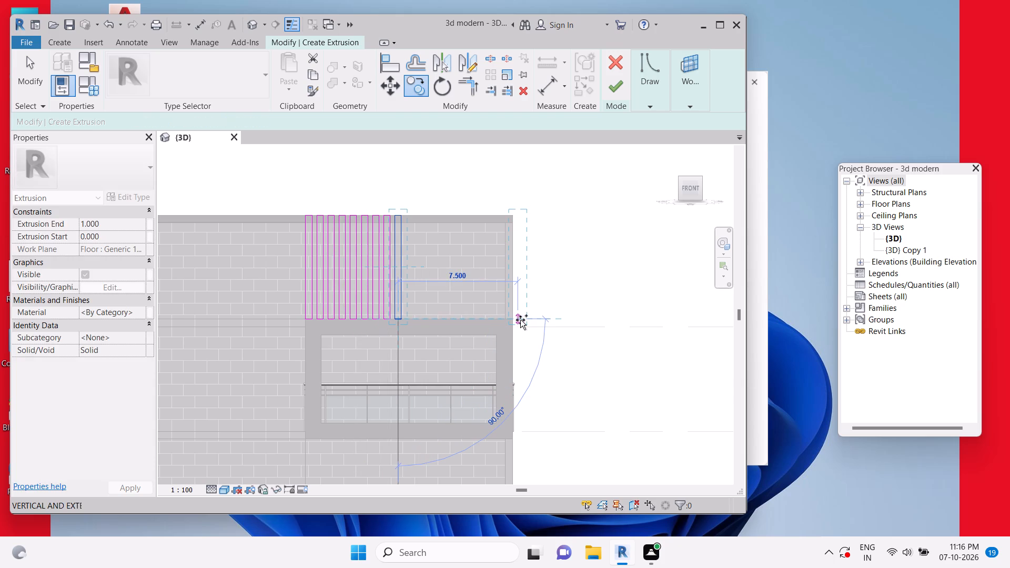
type("0.7")
key("Return")
type("0.7")
key("Return")
type("0.7")
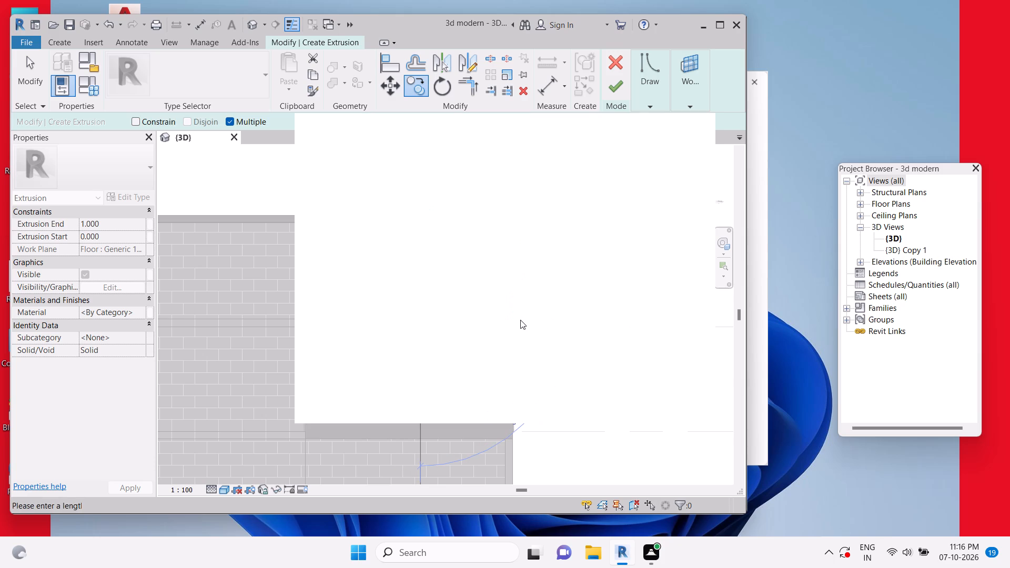
key("Return")
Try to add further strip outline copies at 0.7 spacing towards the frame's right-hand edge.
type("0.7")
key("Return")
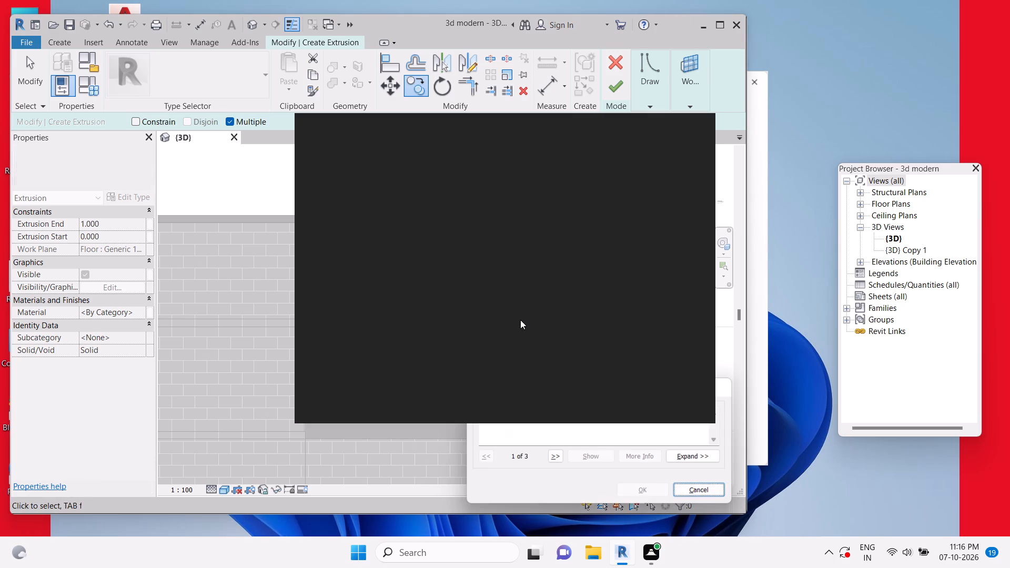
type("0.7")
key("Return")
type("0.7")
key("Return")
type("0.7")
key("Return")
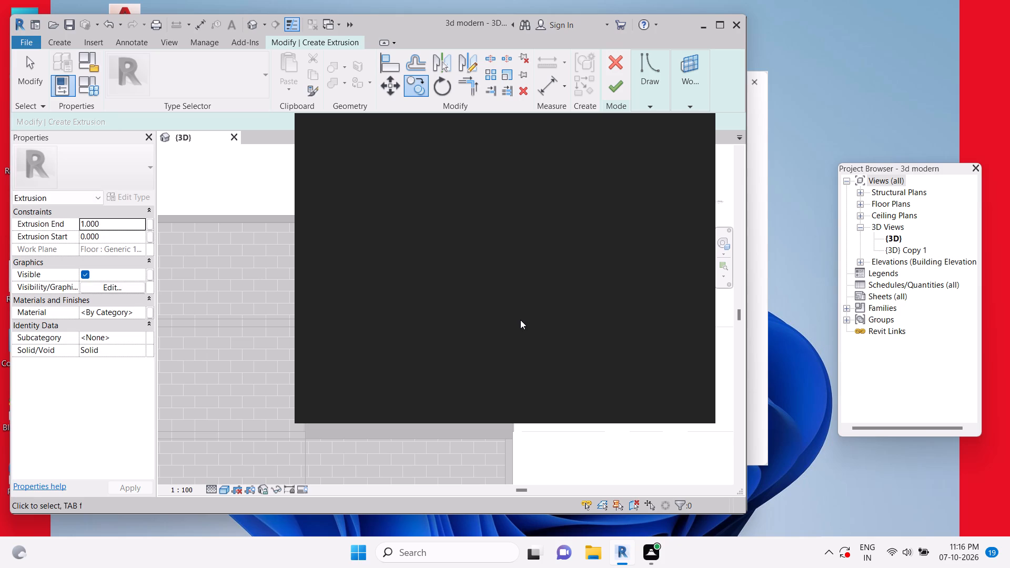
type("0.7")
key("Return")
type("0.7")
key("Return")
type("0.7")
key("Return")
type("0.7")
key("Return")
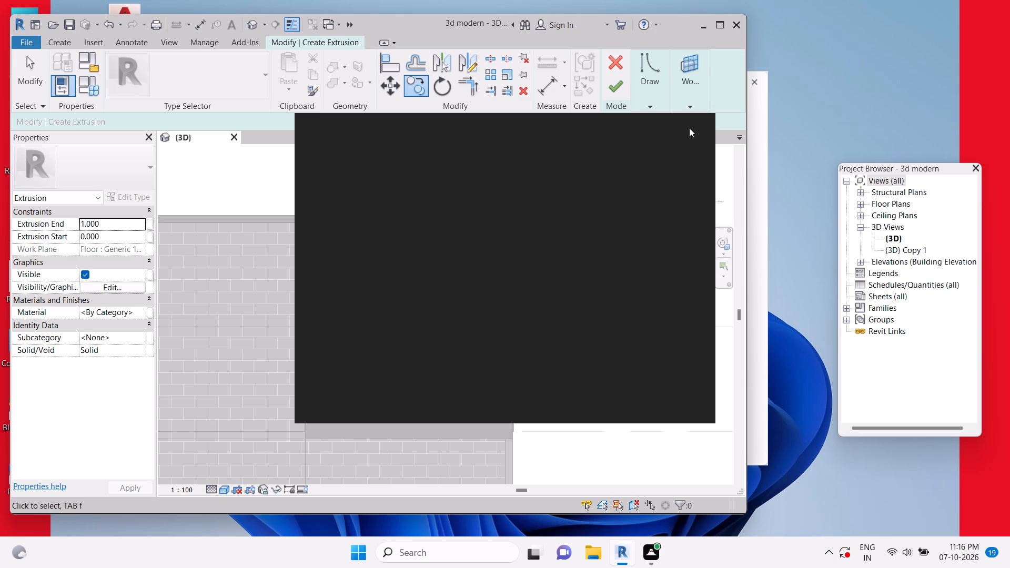
Finish the vertical strips' extrusion sketch and dismiss the Autodesk notification covering the model.
key("Escape")
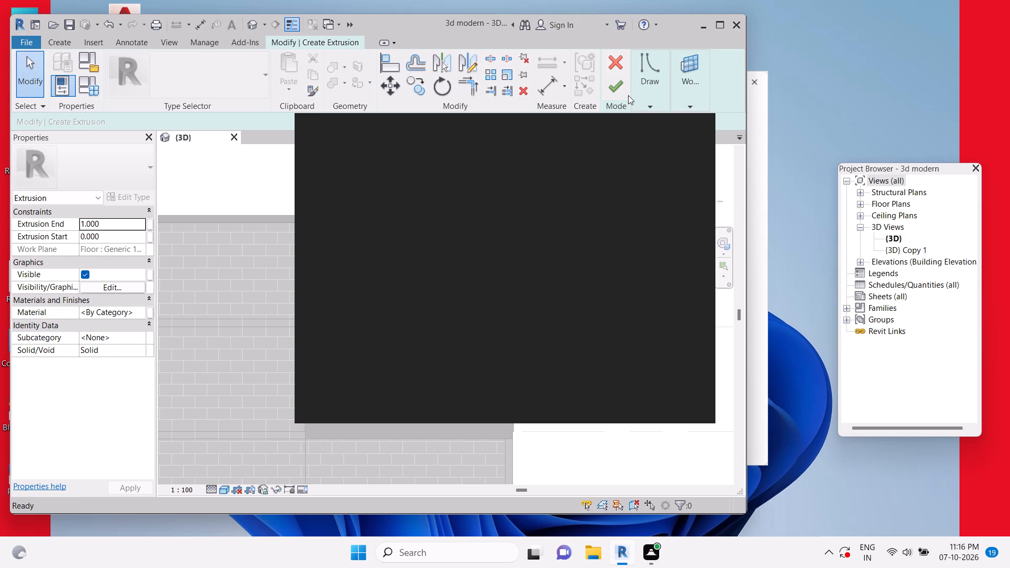
left_click(627, 94)
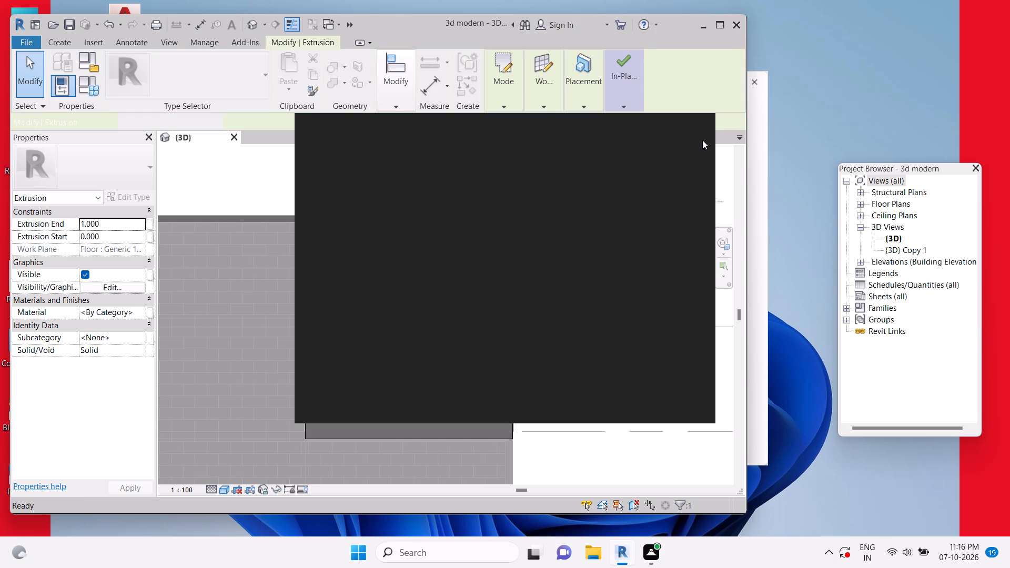
left_click(691, 130)
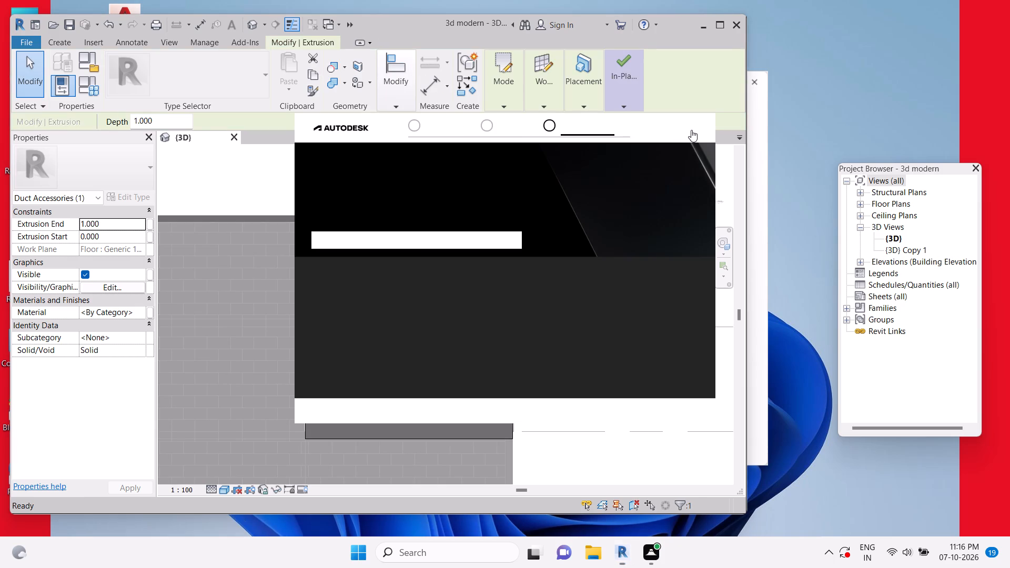
key("Escape")
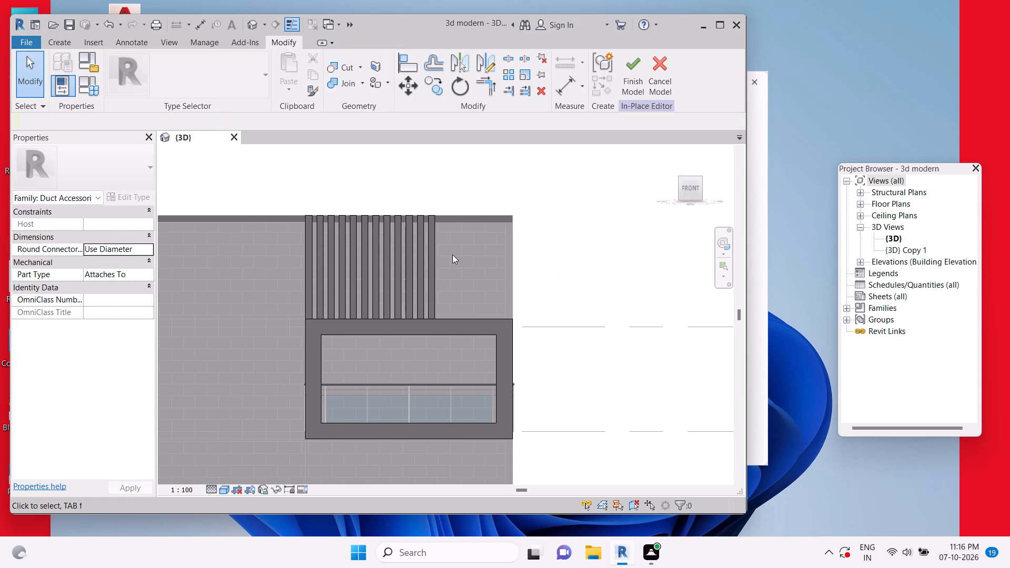
Examine the vertical strips above the balcony frame from angled views and from the front.
scroll(452, 255, "down", 4)
middle_click_drag(516, 324, 512, 383)
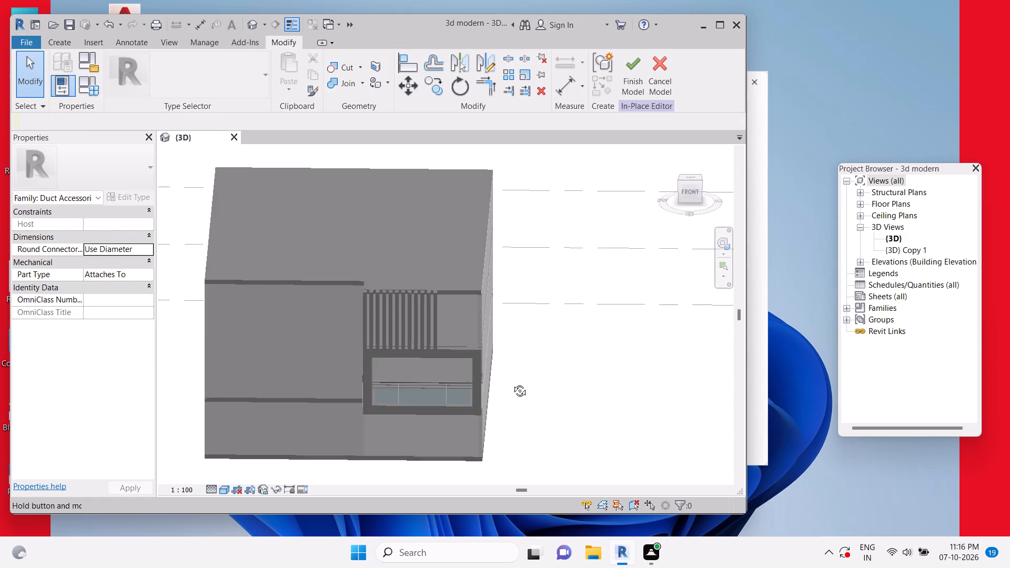
middle_click_drag(472, 374, 477, 349)
key("Escape")
key("Escape")
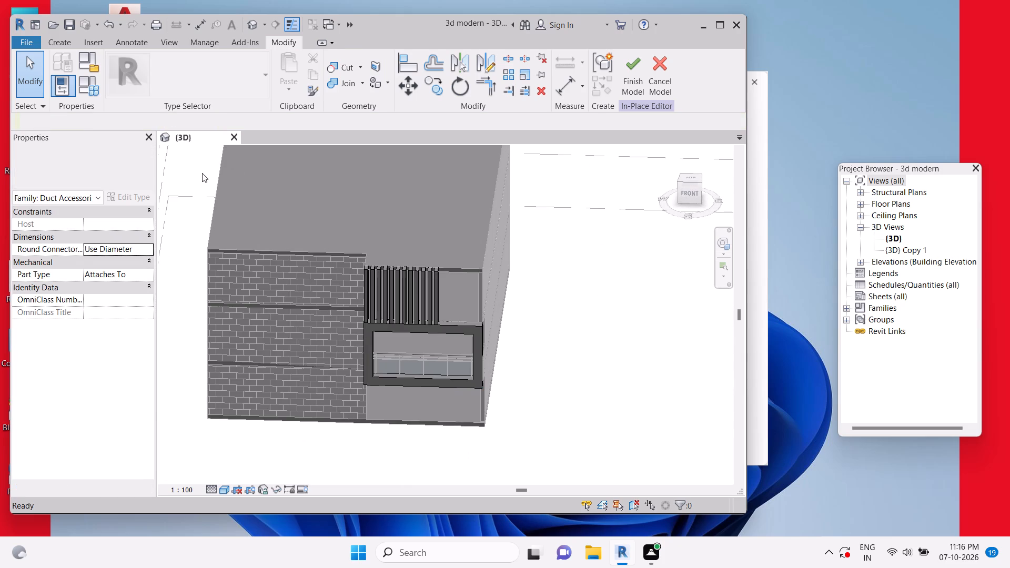
left_click(683, 201)
middle_click_drag(651, 267, 652, 266, "shift")
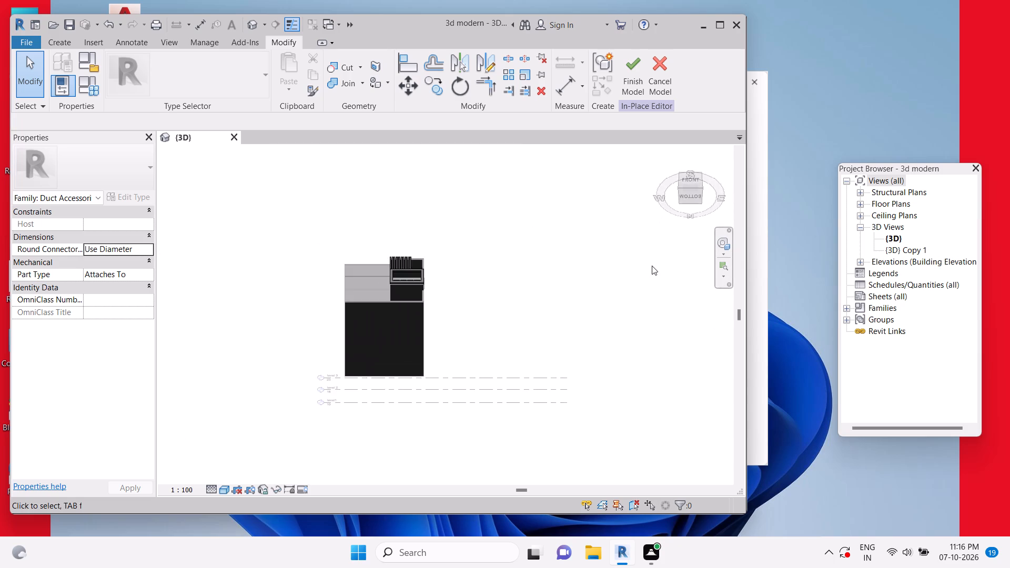
middle_click_drag(652, 266, 651, 367, "shift")
left_click(690, 186)
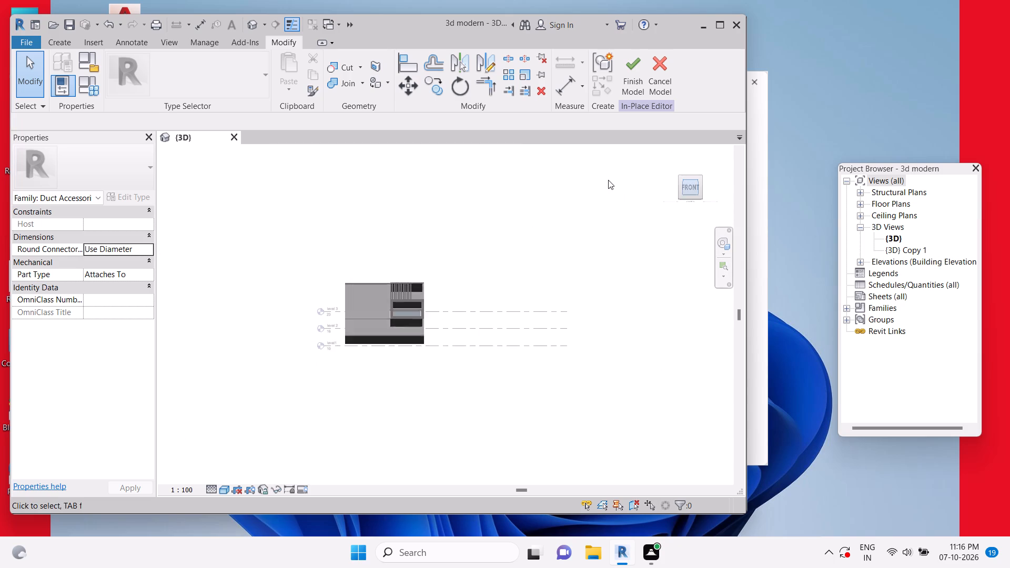
scroll(361, 317, "up", 8)
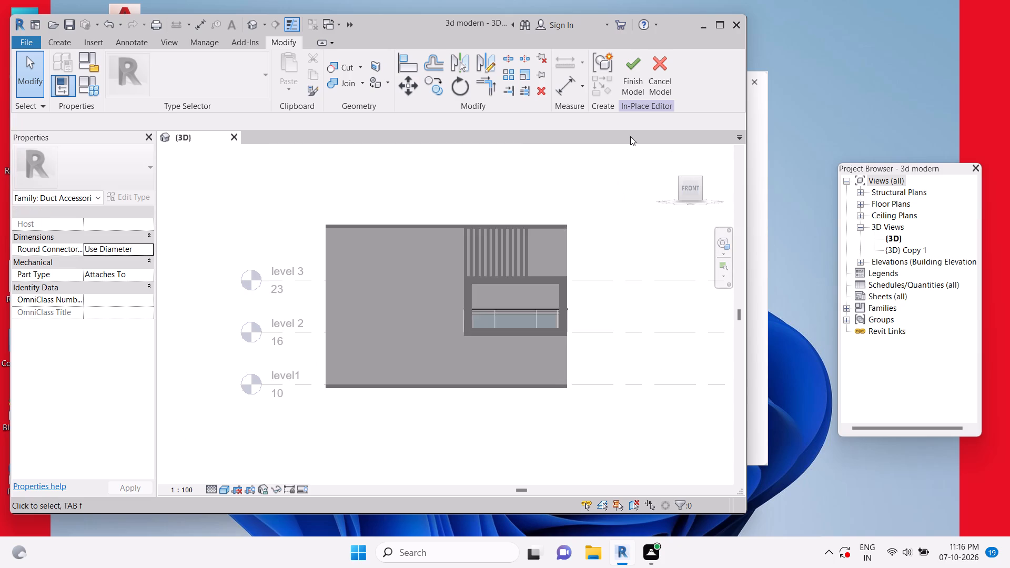
Finish the in-place model of the balcony frame and strips.
left_click(630, 94)
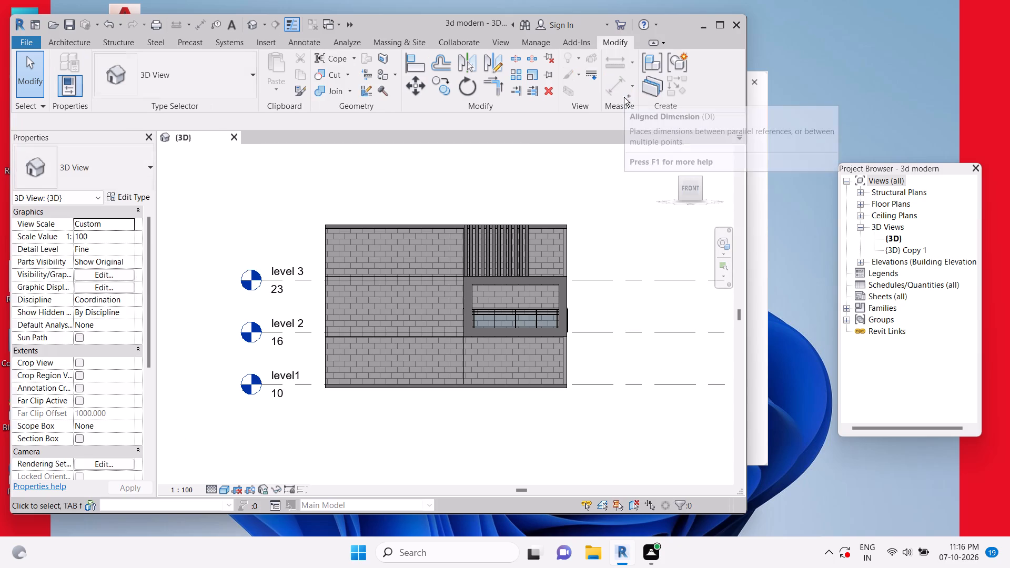
key("s")
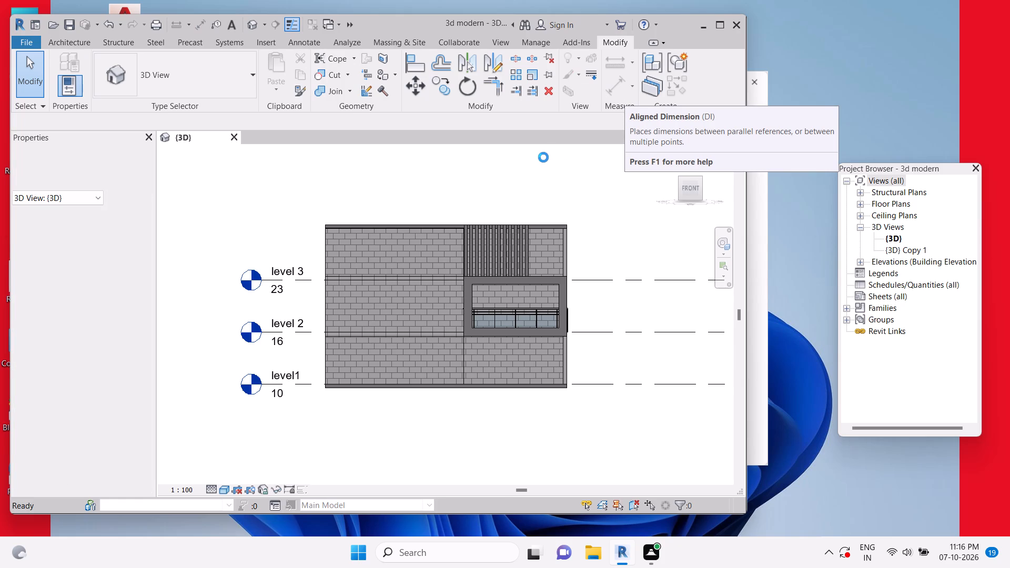
Open the level 3 floor plan from its level line, focused on the front balcony strips.
left_click(313, 278)
right_click(312, 277)
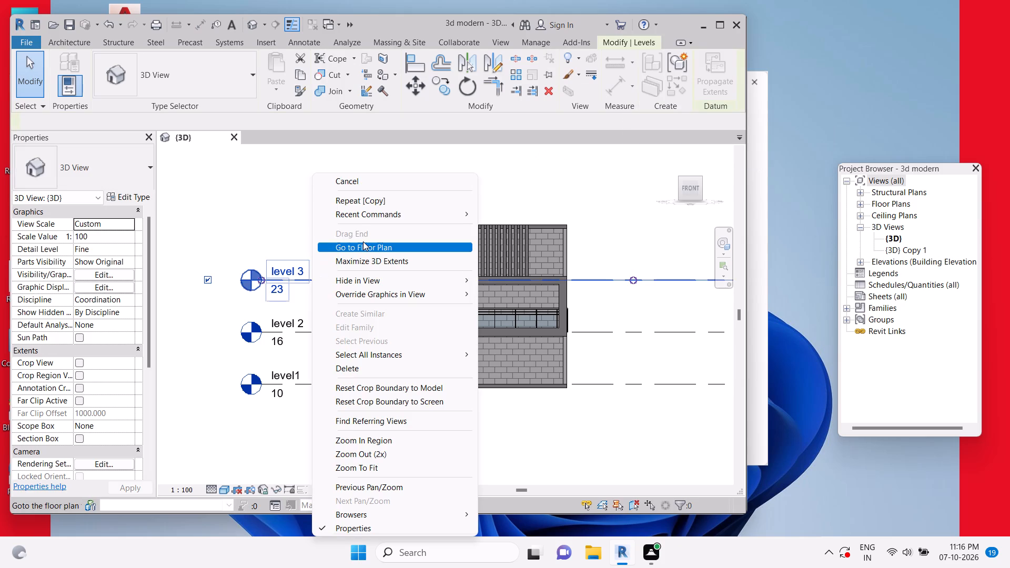
left_click(369, 246)
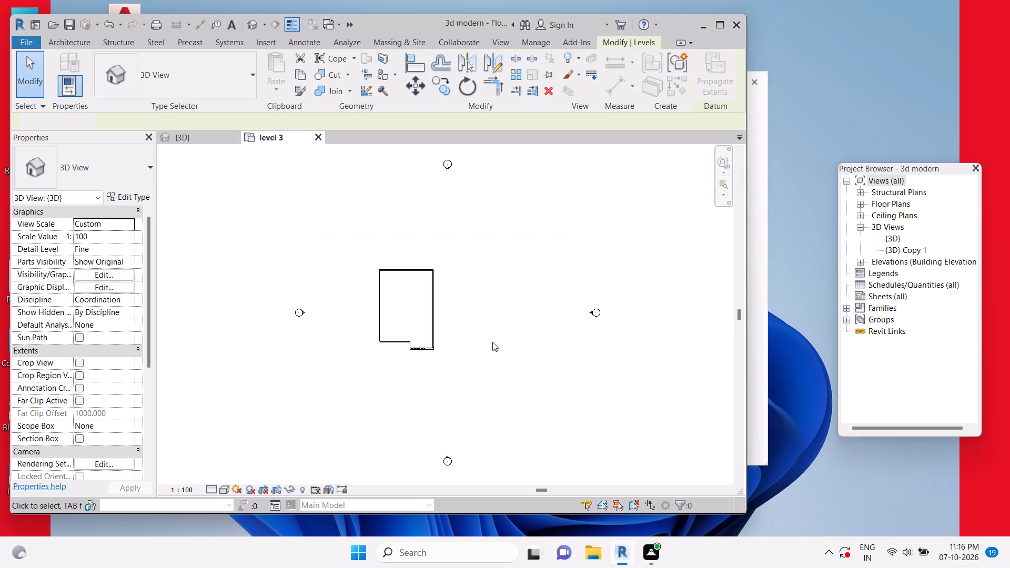
scroll(404, 343, "up", 12)
scroll(466, 360, "up", 5)
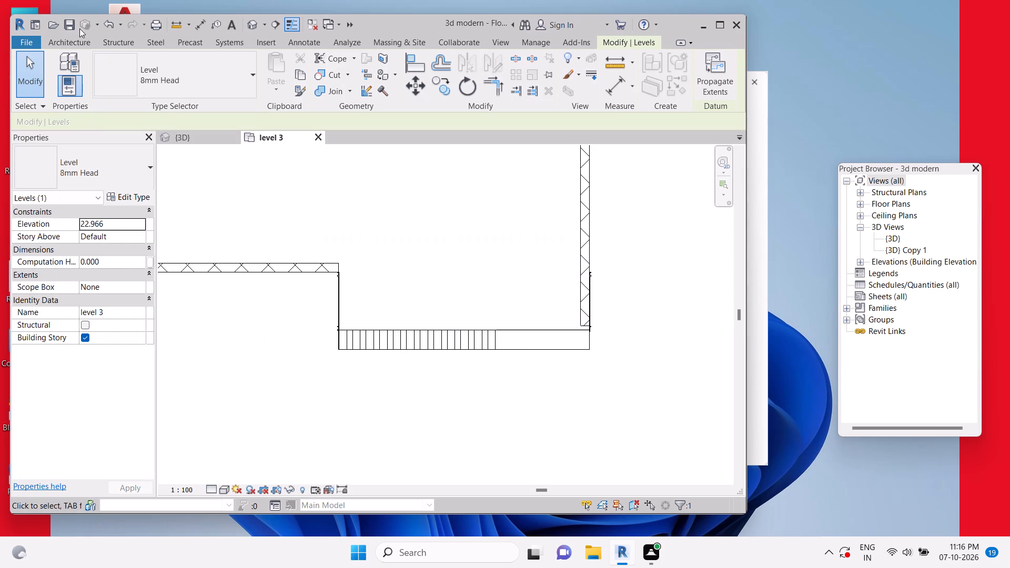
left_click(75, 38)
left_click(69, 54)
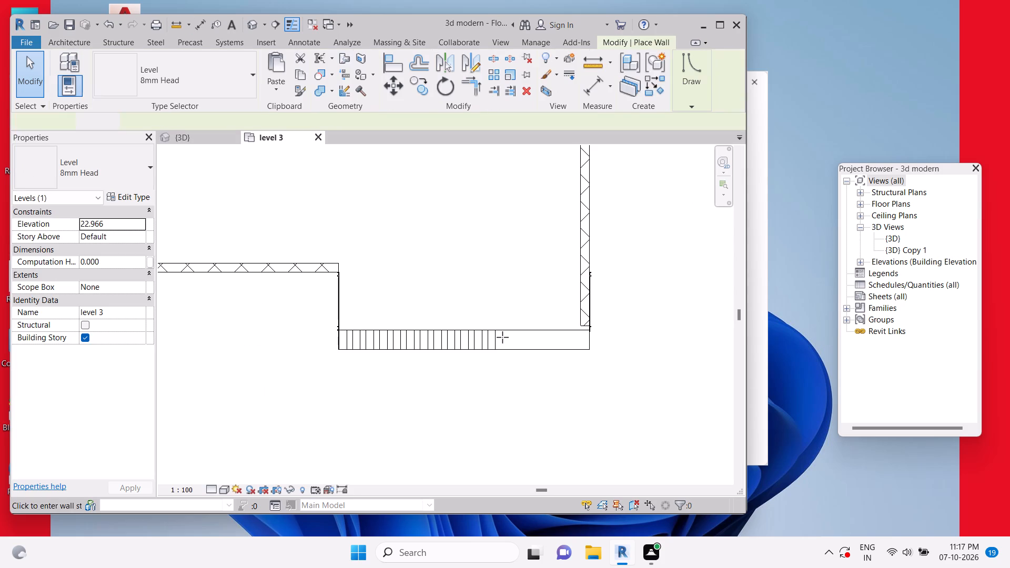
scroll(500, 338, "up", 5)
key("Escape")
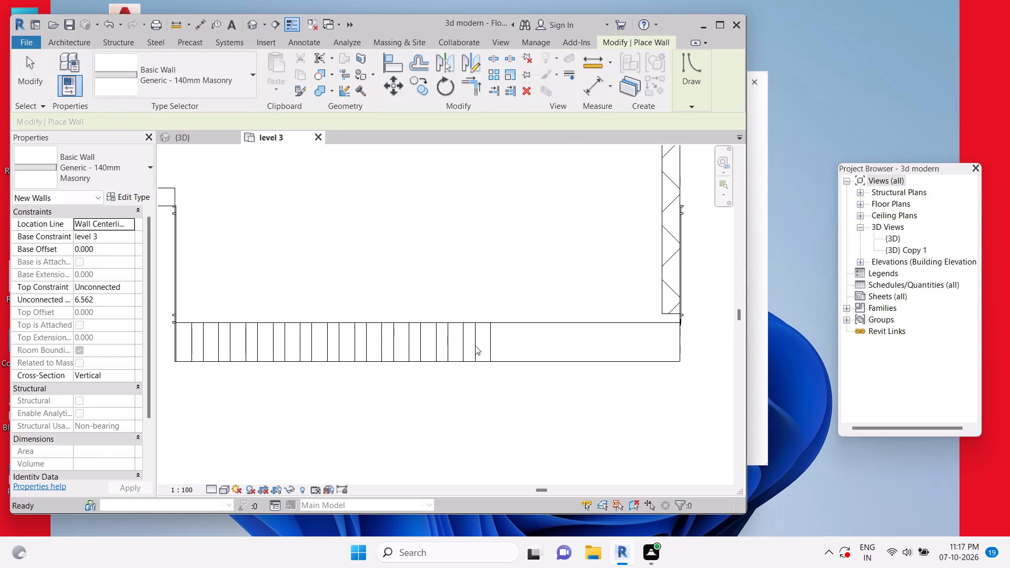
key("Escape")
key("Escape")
Reopen the balcony frame model for in-place editing and open the vertical strips' extrusion sketch in the North elevation.
left_click(476, 344)
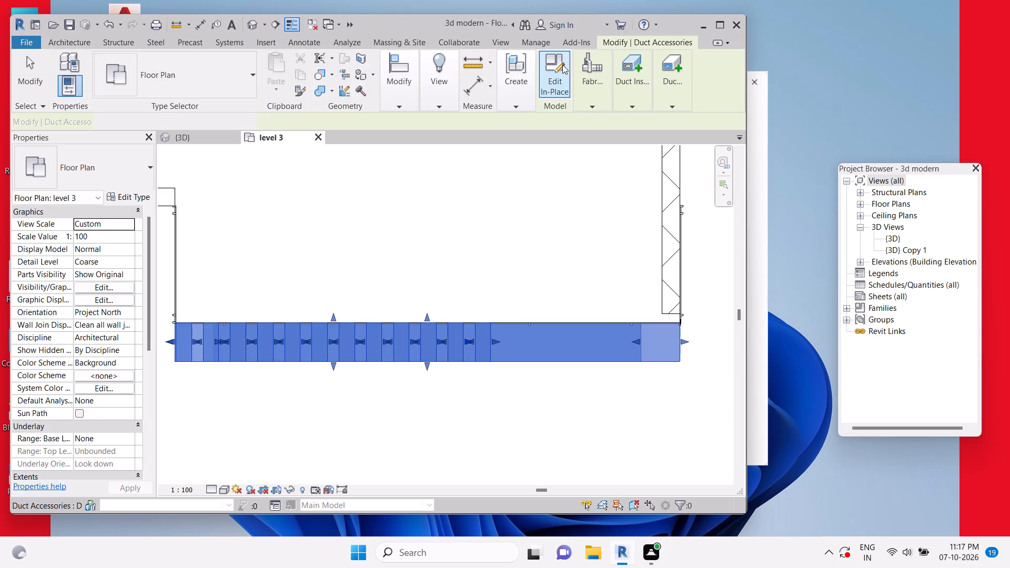
left_click(562, 65)
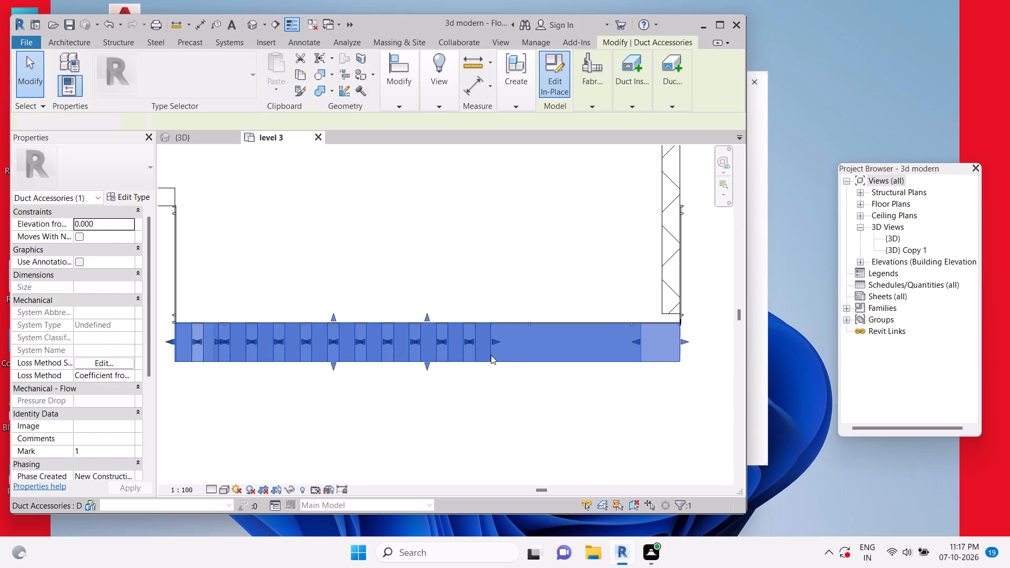
left_click(488, 343)
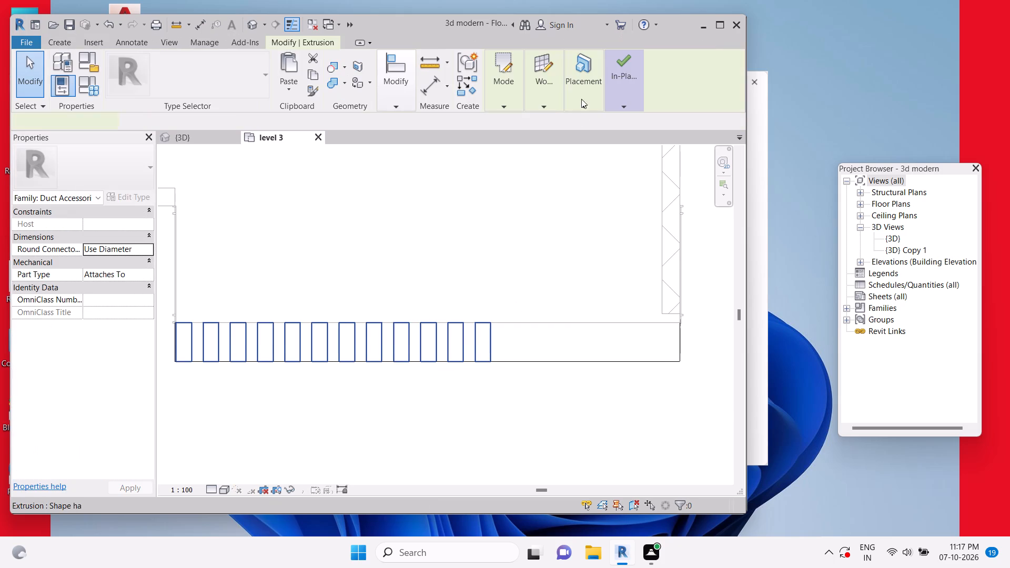
left_click(518, 69)
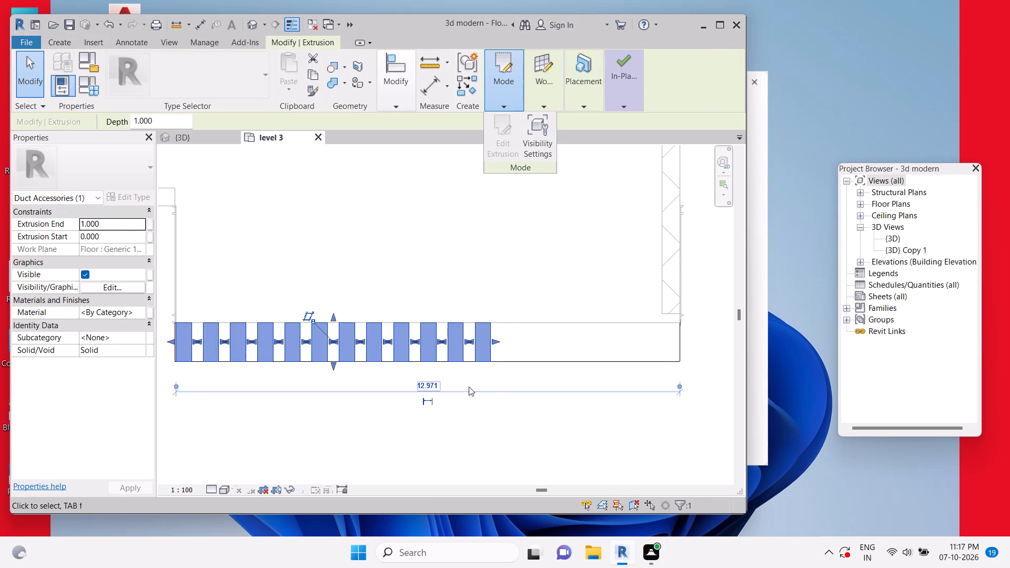
left_click(505, 141)
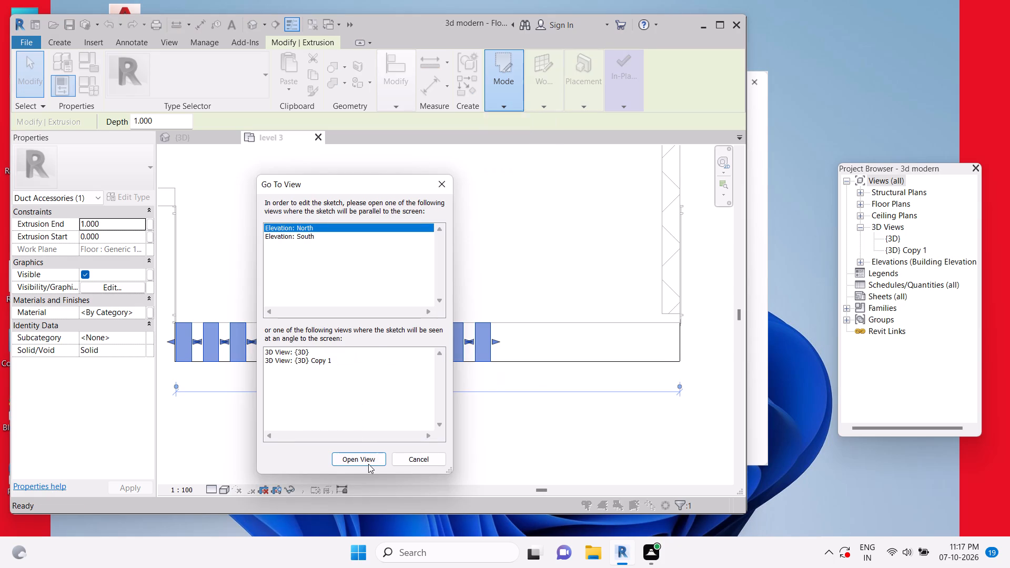
left_click(368, 464)
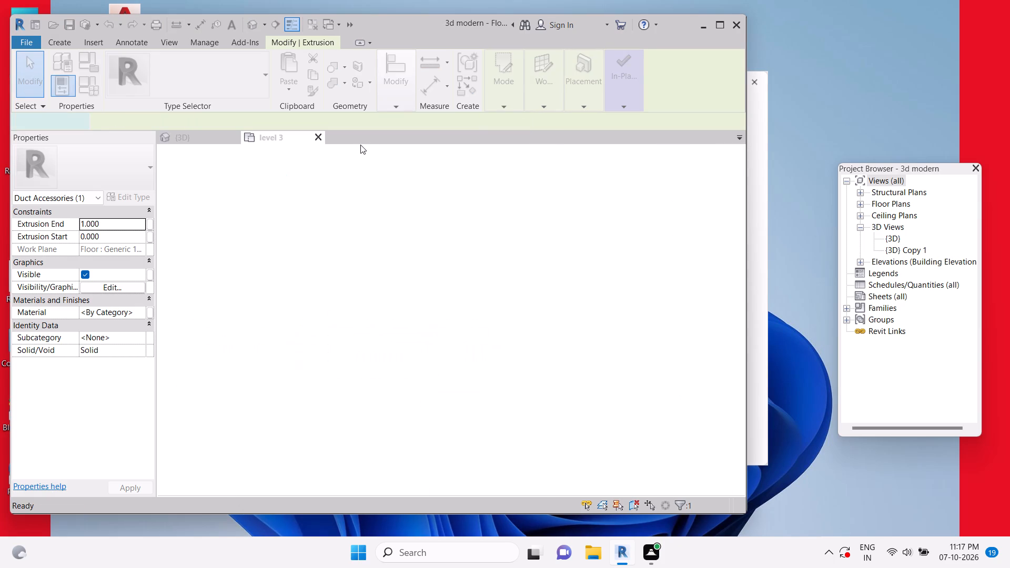
middle_click_drag(648, 331, 568, 352)
scroll(568, 352, "up", 1)
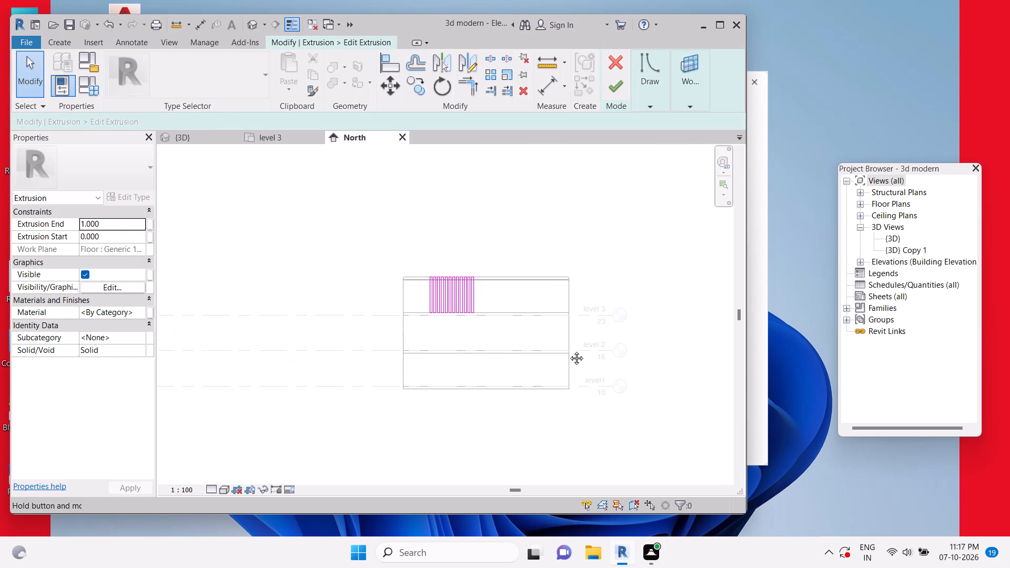
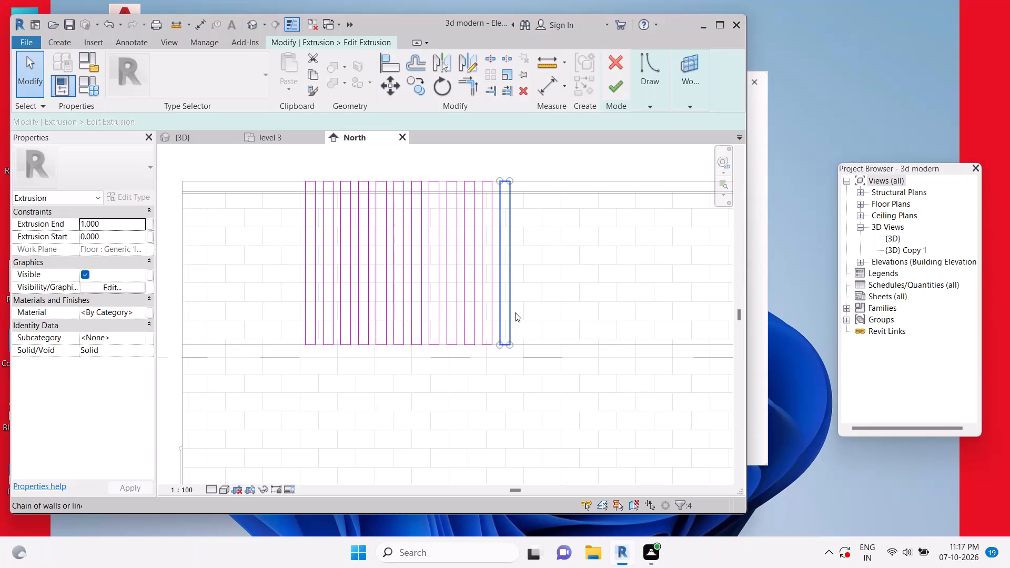
Delete the last two strips at the end of the row from the extrusion sketch, then finish the sketch and in-place model.
key("Delete")
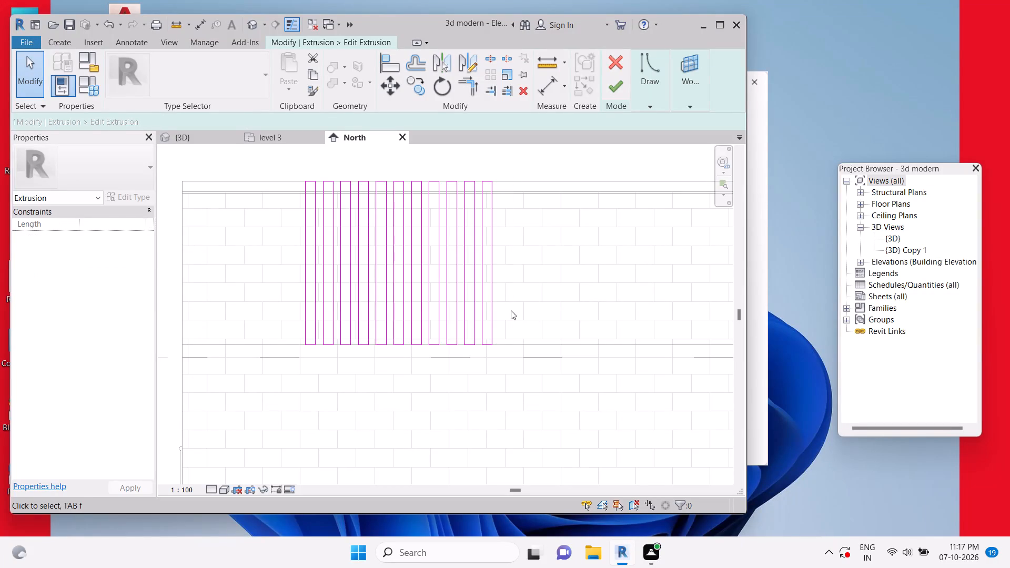
key("Tab")
left_click(493, 302)
key("Delete")
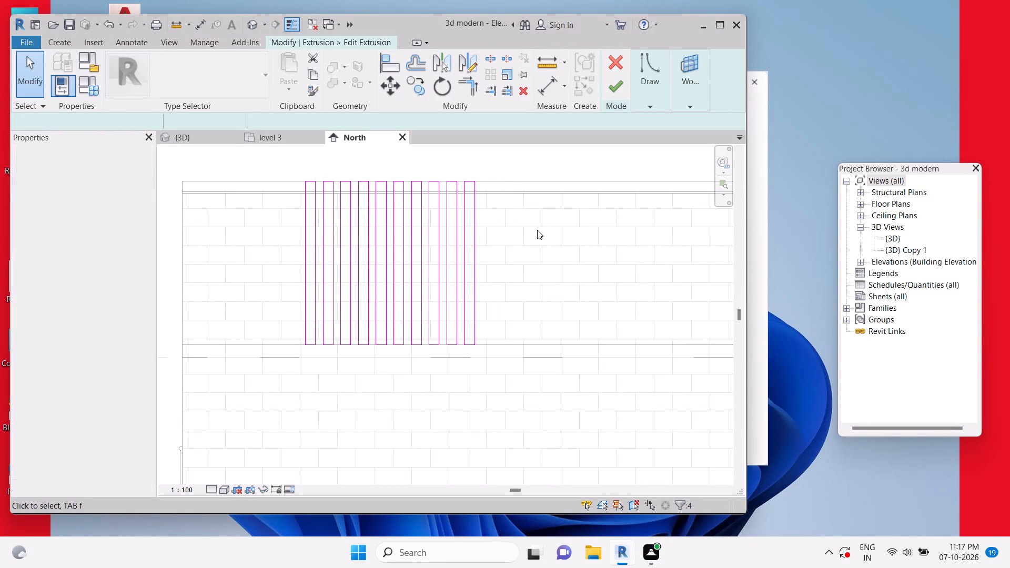
key("Escape")
key("Escape")
left_click(609, 92)
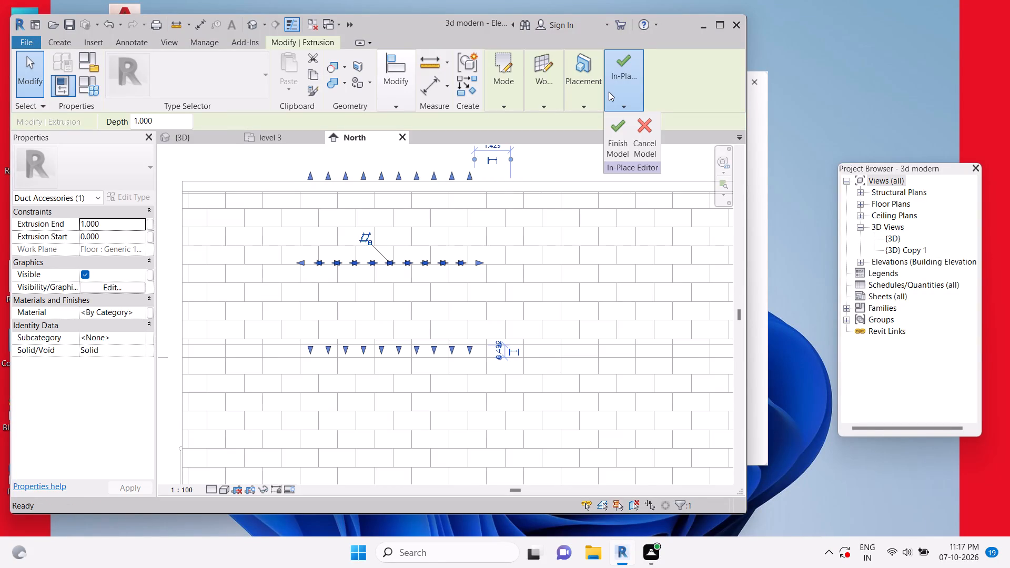
key("Escape")
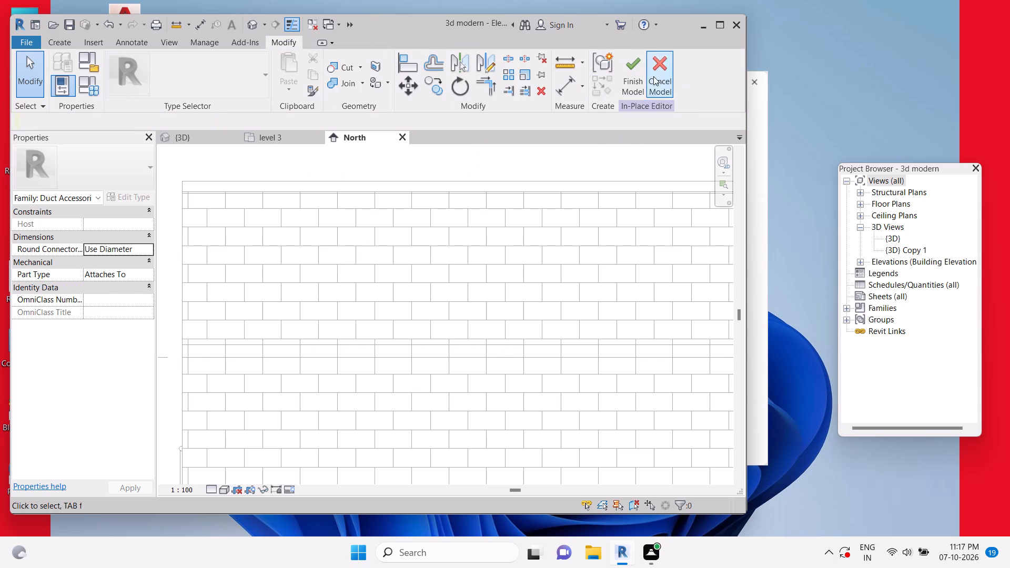
left_click(631, 81)
Return to the level 3 floor plan showing the front balcony strips.
scroll(533, 214, "down", 6)
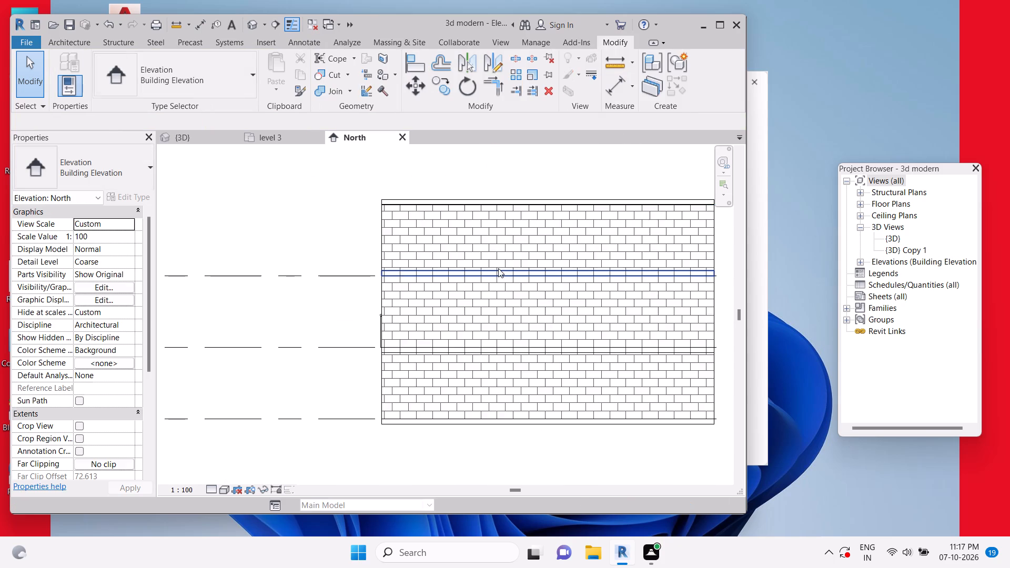
scroll(498, 268, "down", 4)
middle_click_drag(553, 329, 486, 324)
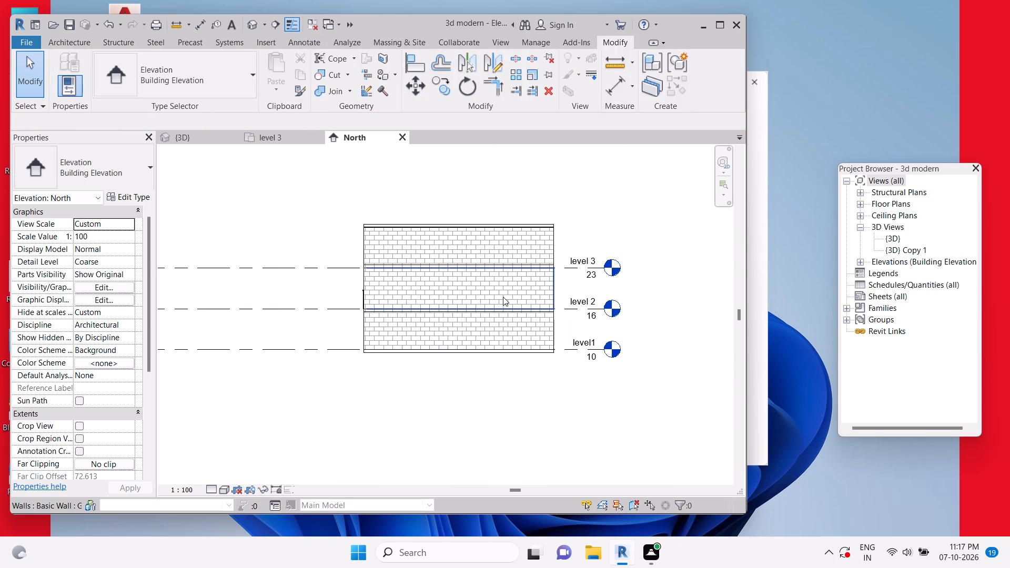
left_click(279, 141)
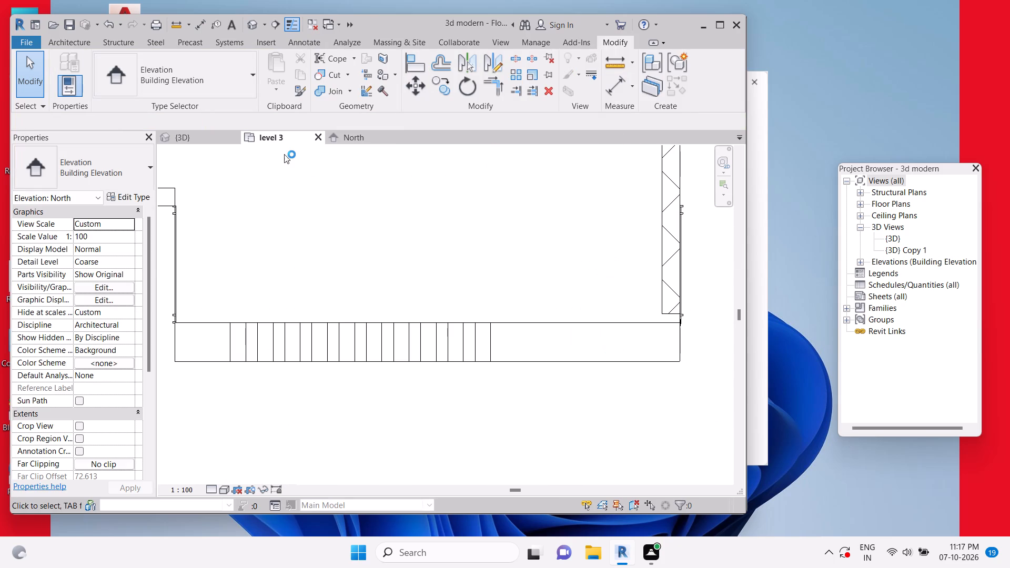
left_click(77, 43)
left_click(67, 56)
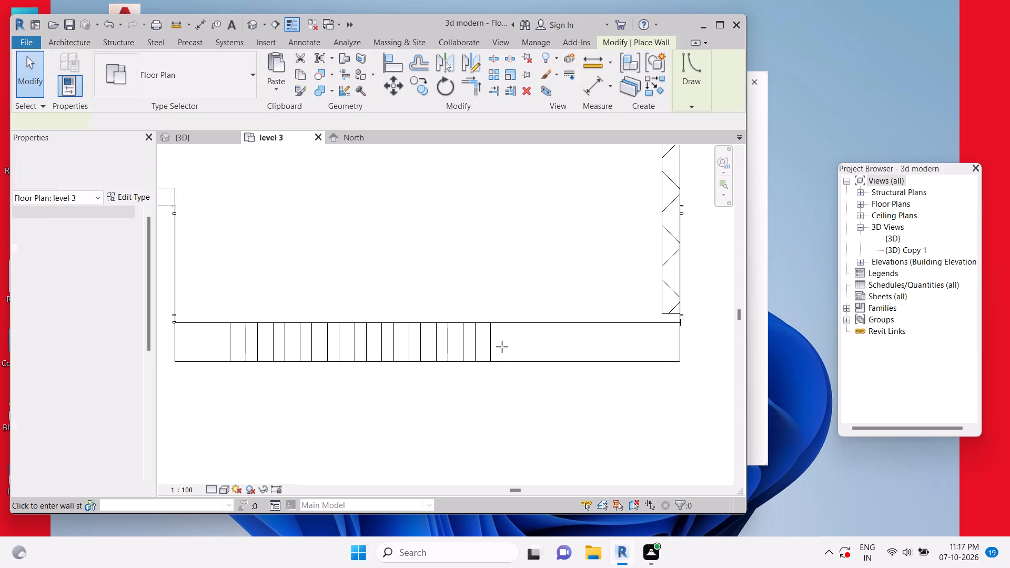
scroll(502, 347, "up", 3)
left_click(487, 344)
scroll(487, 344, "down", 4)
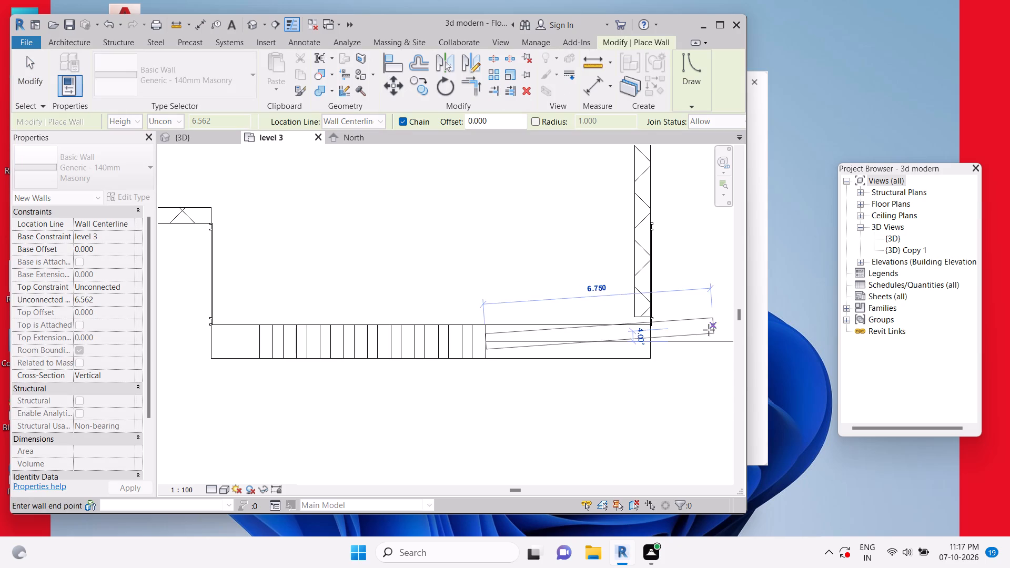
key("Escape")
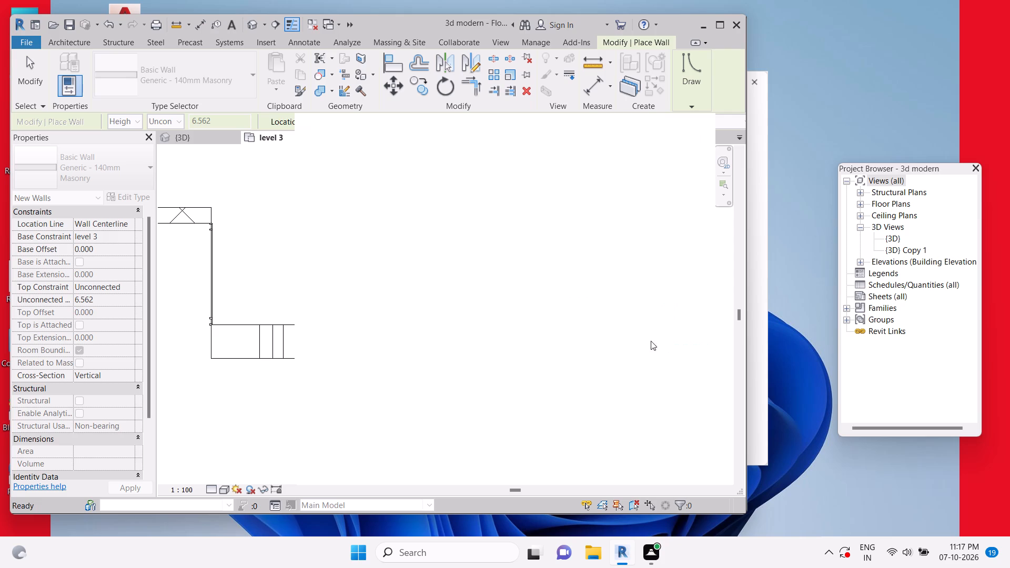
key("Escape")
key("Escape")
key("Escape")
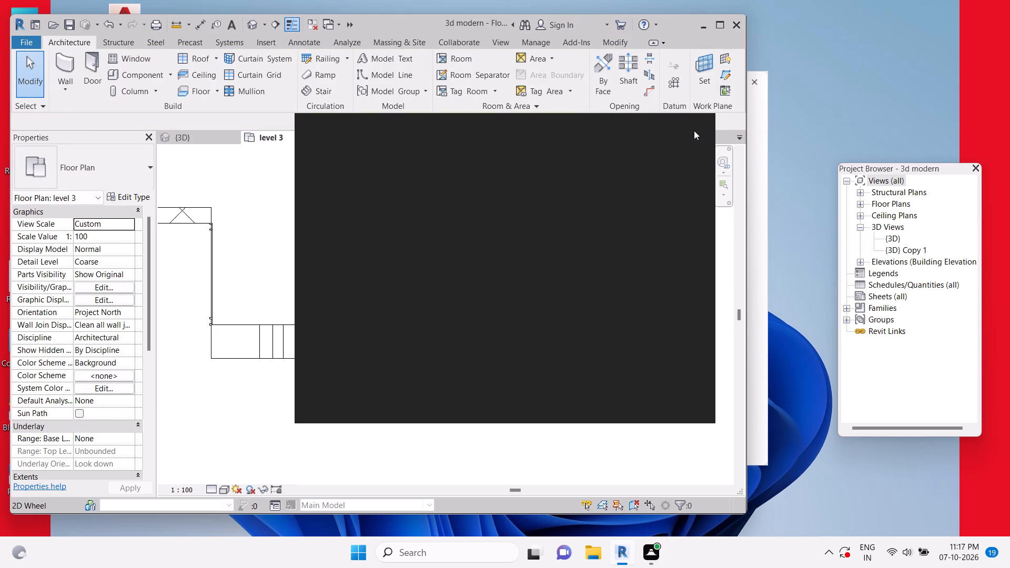
Close the Autodesk notification card covering the floor plan.
left_click(280, 219)
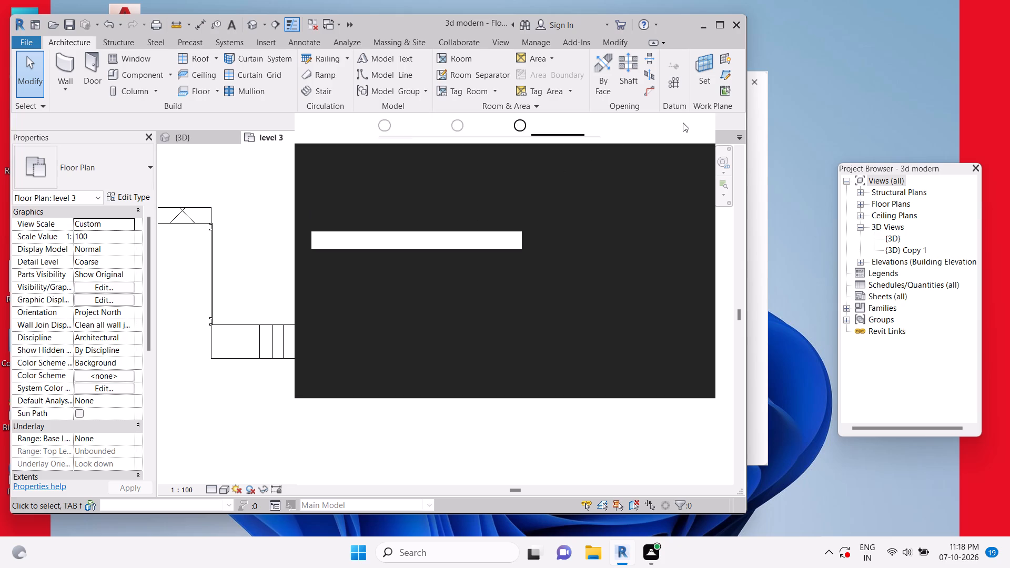
key("Escape")
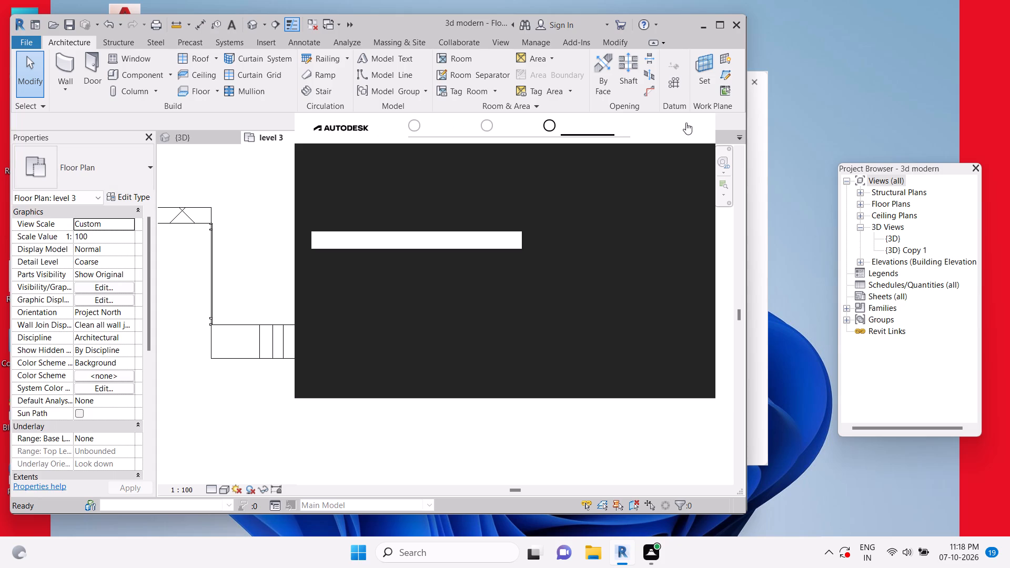
left_click(688, 124)
key("Escape")
key("Escape")
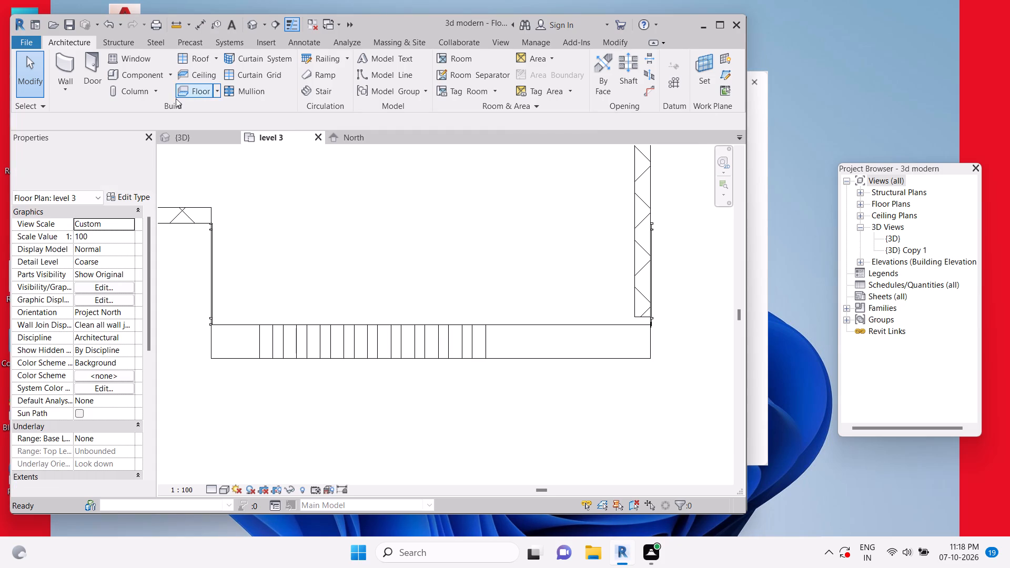
Draw a Generic - 140mm Masonry wall about 4.87 long on level 3 from the last strip to the balcony's outer side edge.
left_click(65, 58)
scroll(529, 348, "up", 5)
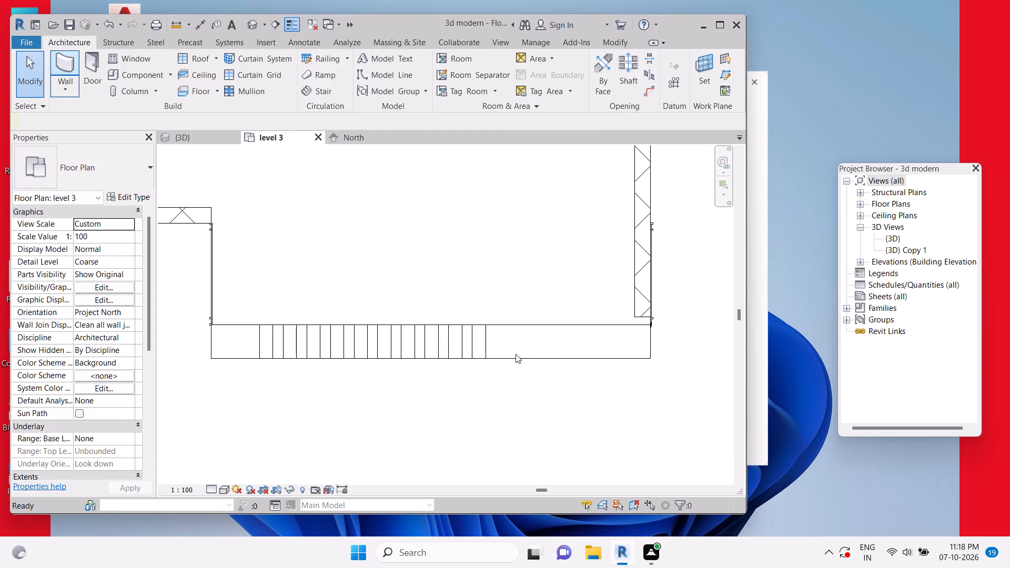
left_click(456, 351)
scroll(456, 351, "down", 5)
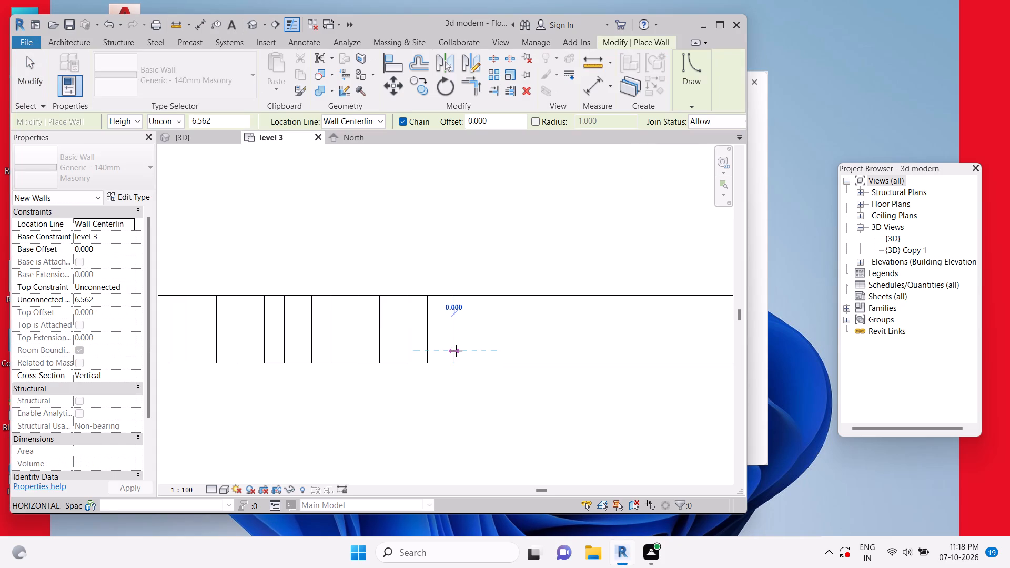
left_click(614, 344)
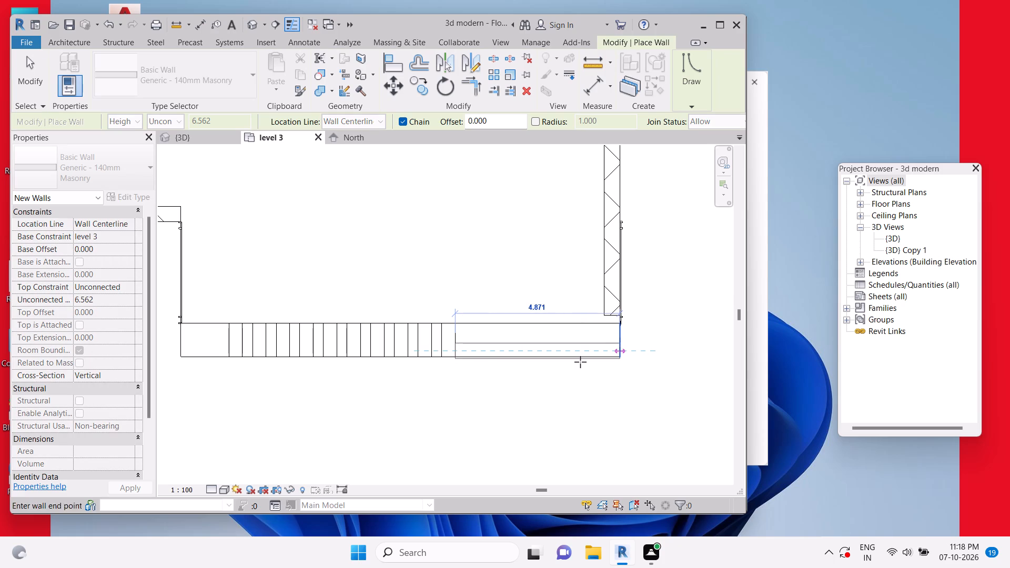
key("Escape")
key("Escape")
Nudge the new front wall slightly inward so its outer face lines up with the balcony's front edge.
scroll(463, 360, "up", 6)
key("Escape")
left_click(470, 324)
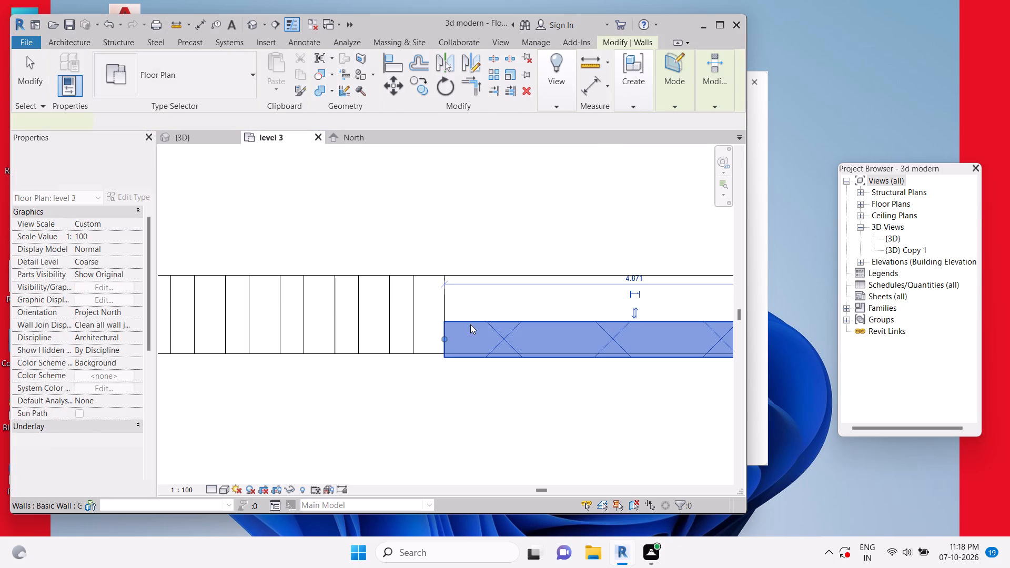
key("Up")
scroll(539, 346, "down", 4)
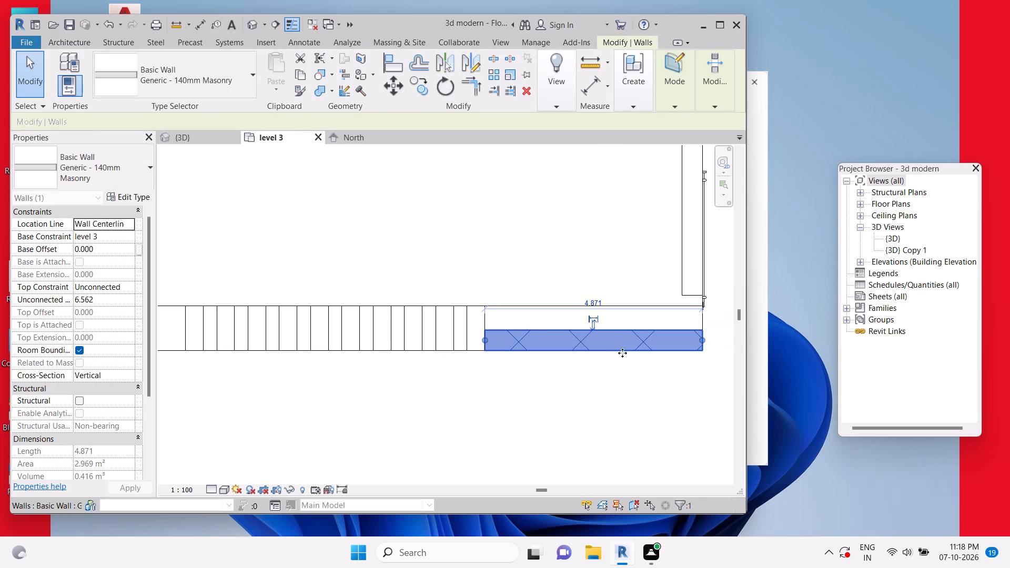
middle_click_drag(621, 356, 546, 377)
key("Escape")
key("Escape")
Extend the end of the side masonry wall to meet the new front wall at the balcony corner.
left_click(614, 313)
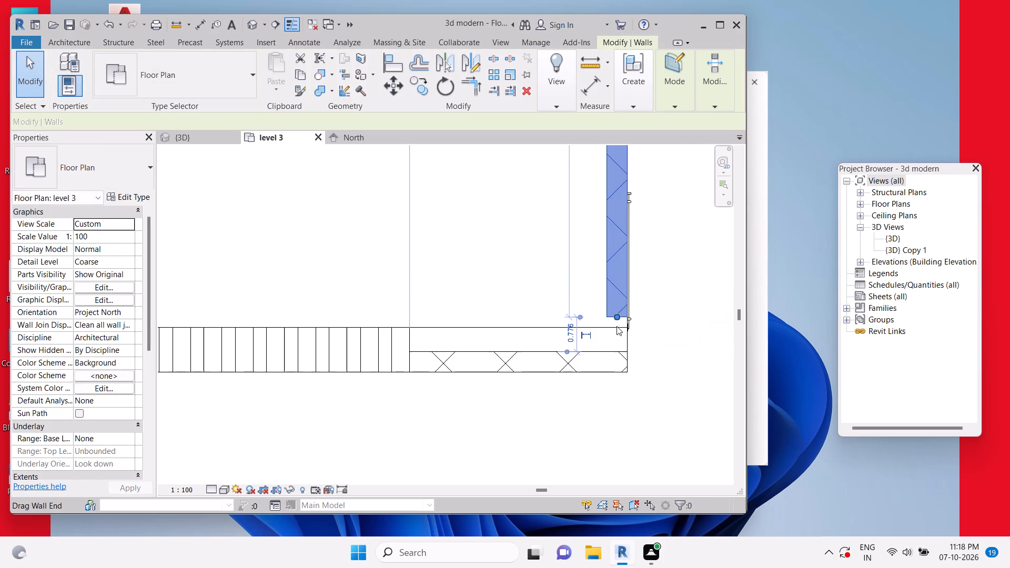
left_click_drag(617, 319, 614, 368)
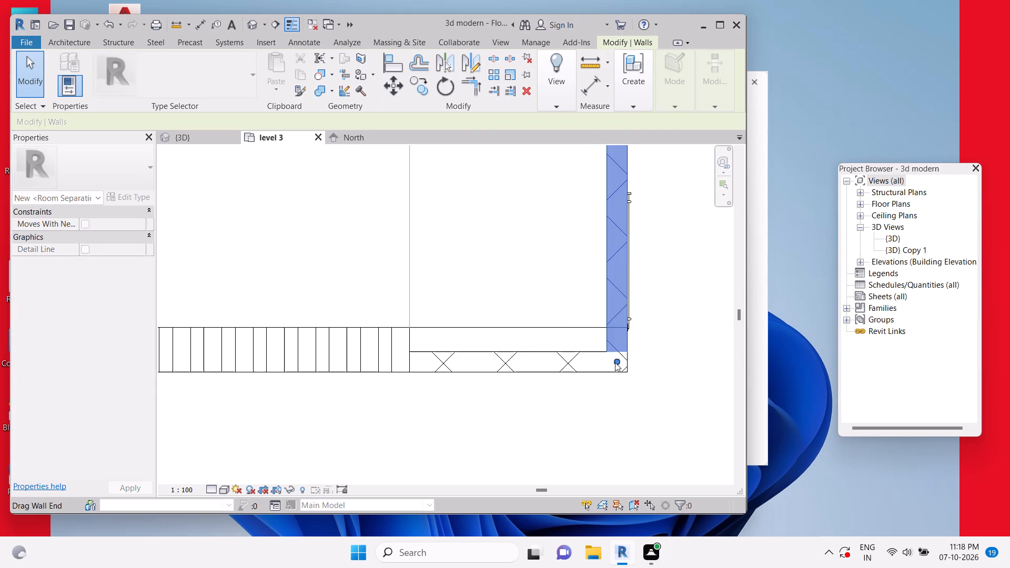
key("Escape")
Set the new front wall's unconnected height to 3.000.
left_click(557, 355)
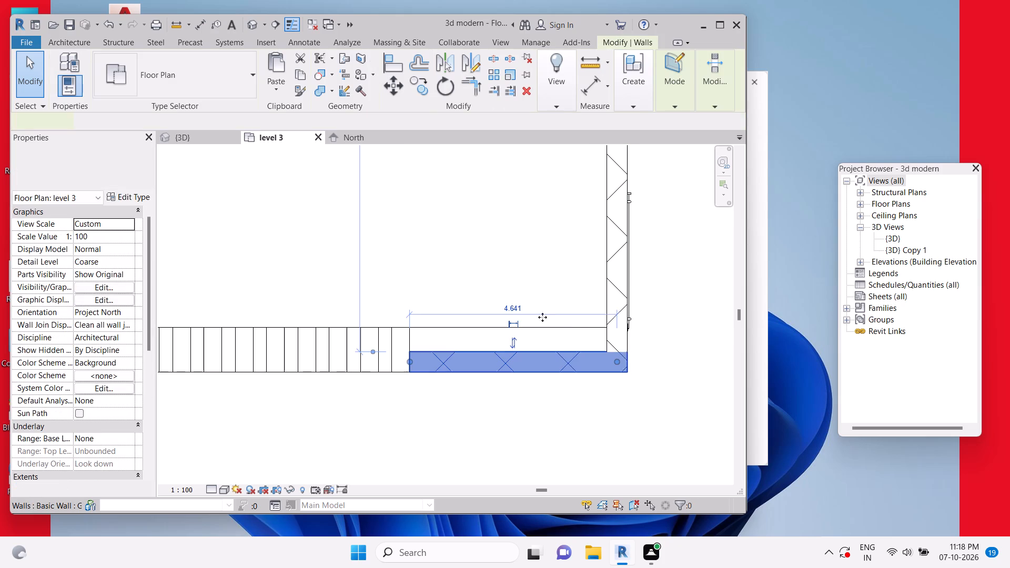
left_click(125, 290)
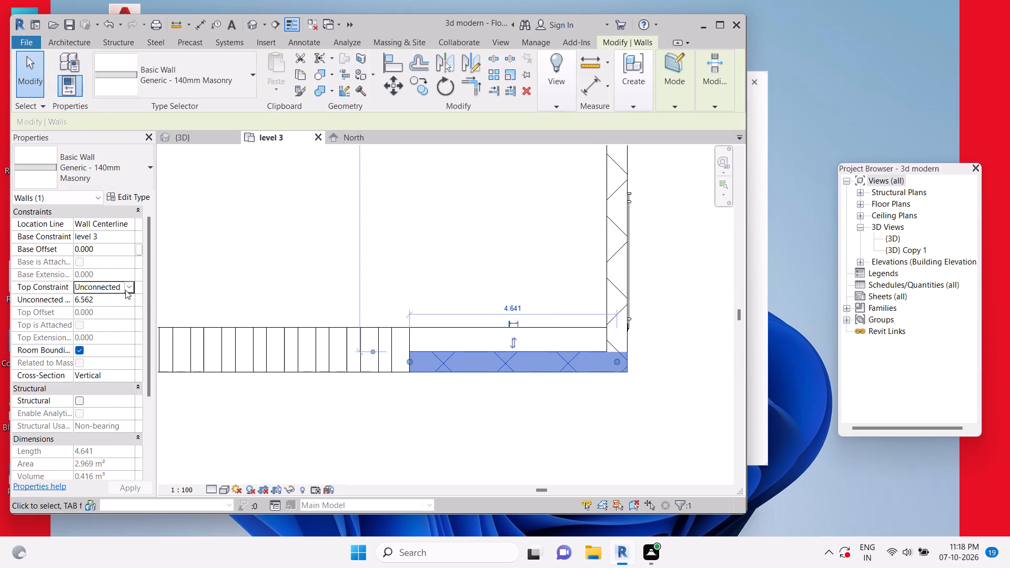
left_click(109, 296)
left_click(98, 302)
left_click_drag(111, 303, 104, 304)
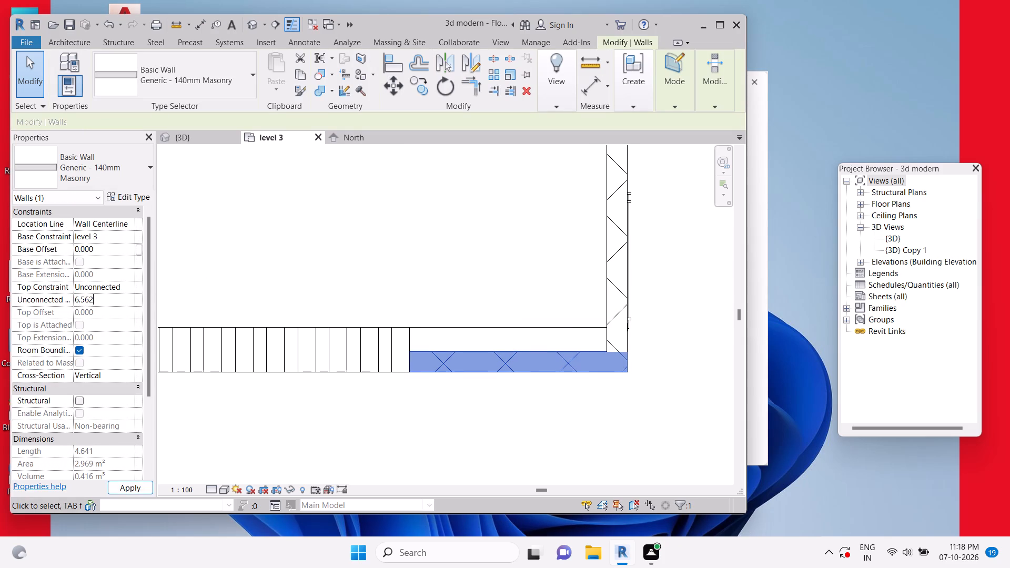
left_click_drag(104, 304, 65, 303)
key("3")
key("apostrophe")
key("Return")
left_click(123, 491)
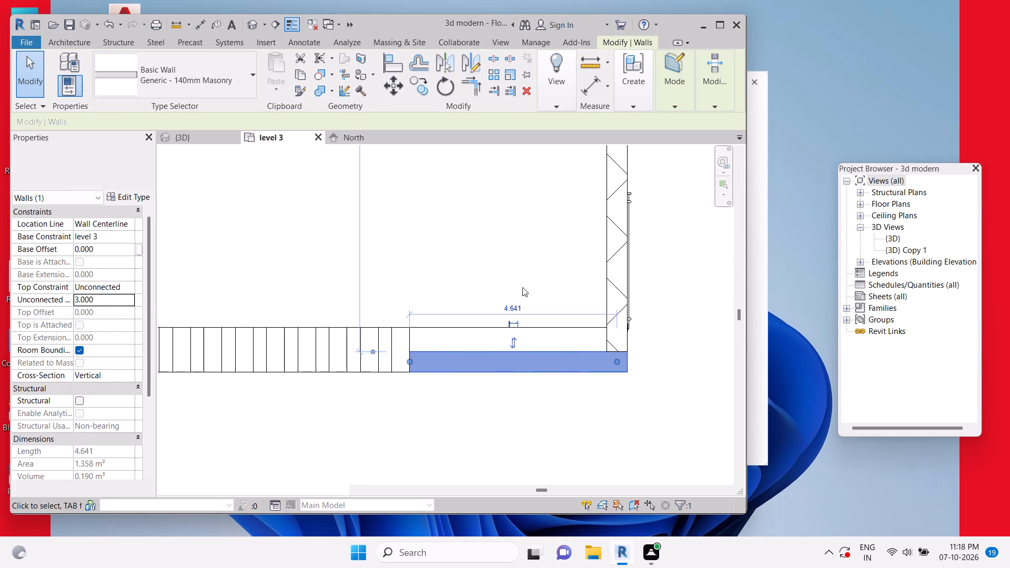
key("Escape")
key("Escape")
key("Escape")
Lower the top of the new front wall in the 3D view to an unconnected height of about 2.67.
left_click(198, 139)
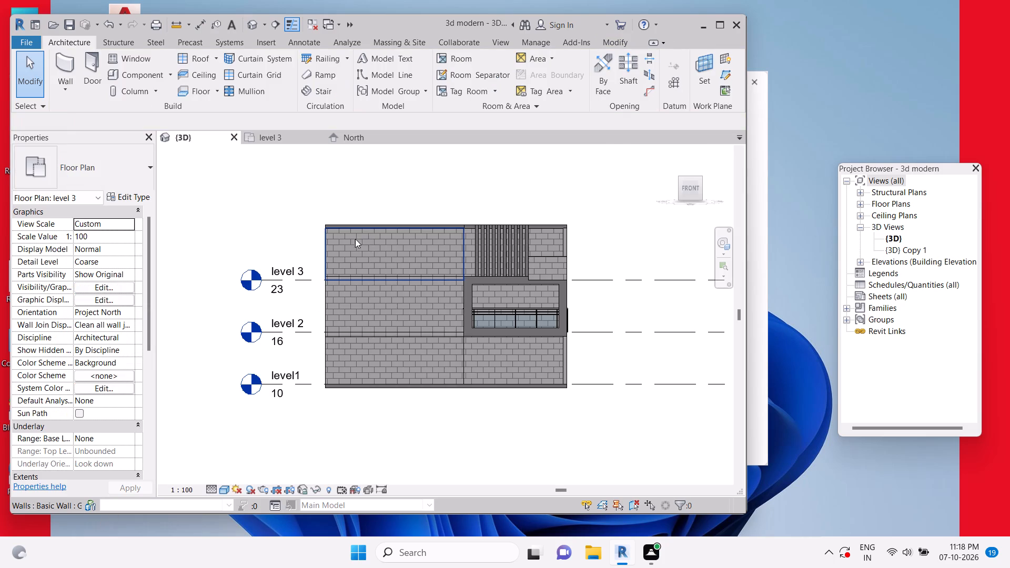
scroll(545, 271, "up", 5)
key("Escape")
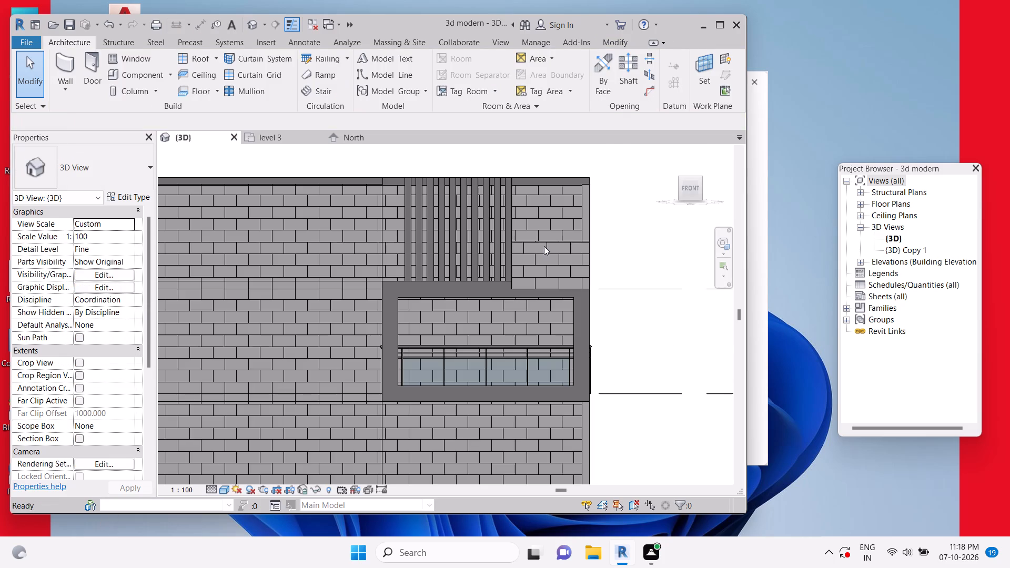
left_click(543, 246)
scroll(543, 246, "up", 6)
left_click_drag(557, 235, 556, 246)
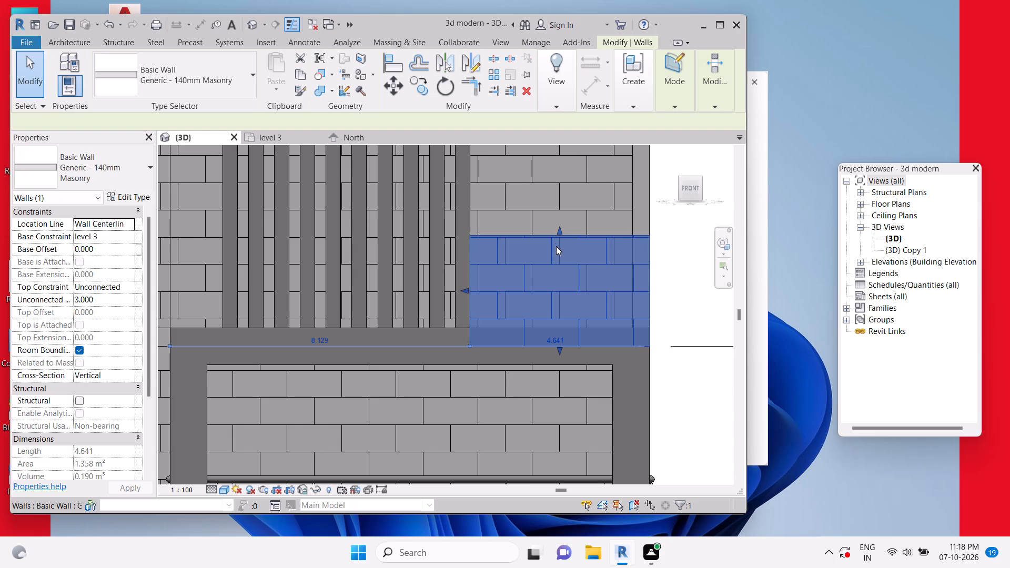
left_click_drag(556, 246, 556, 248)
Raise the base of the new front wall to align with the top edge of the balcony frame.
left_click_drag(559, 349, 558, 342)
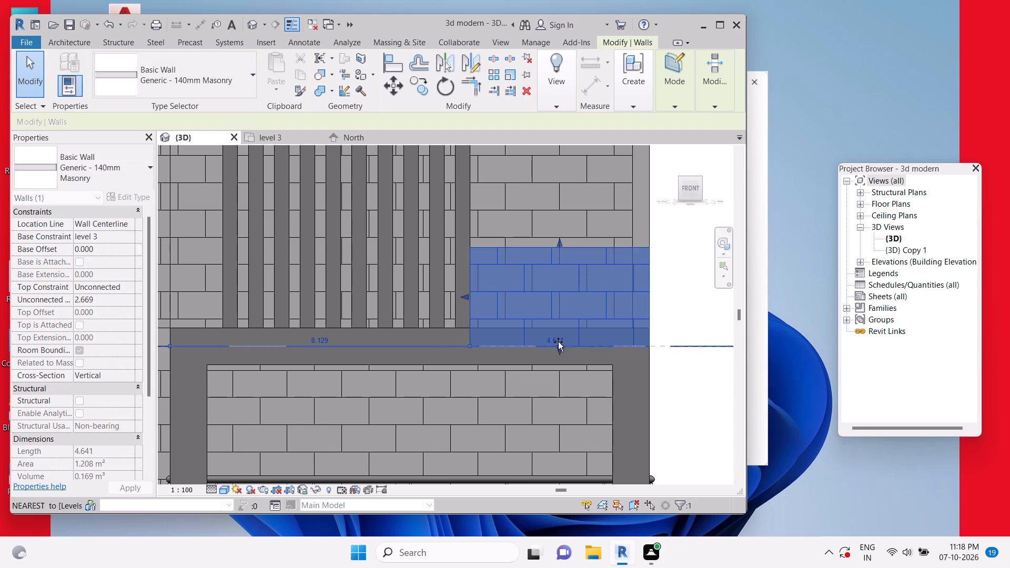
left_click_drag(558, 342, 560, 325)
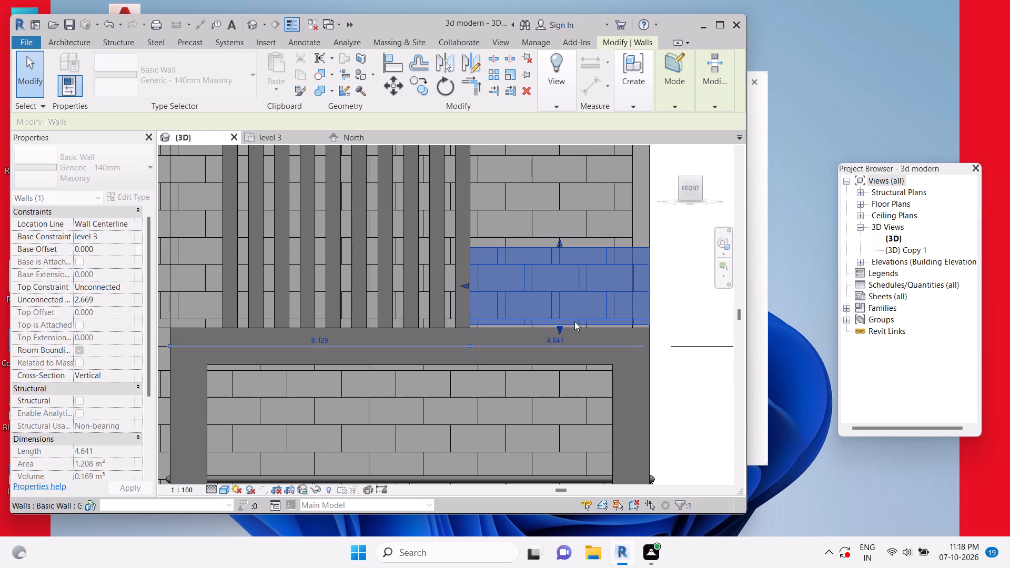
key("Escape")
scroll(555, 327, "up", 6)
left_click(562, 321)
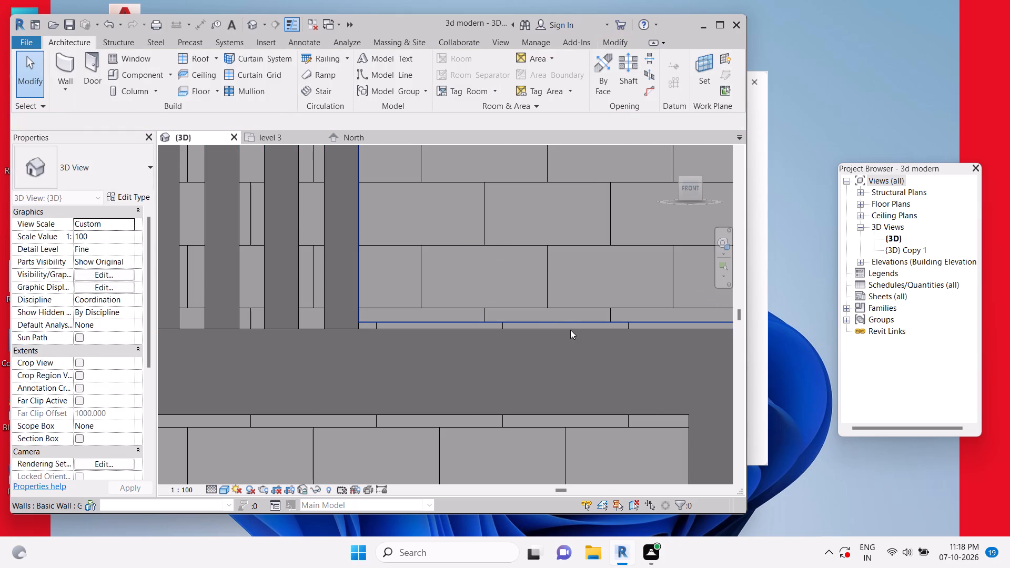
left_click_drag(567, 326, 567, 333)
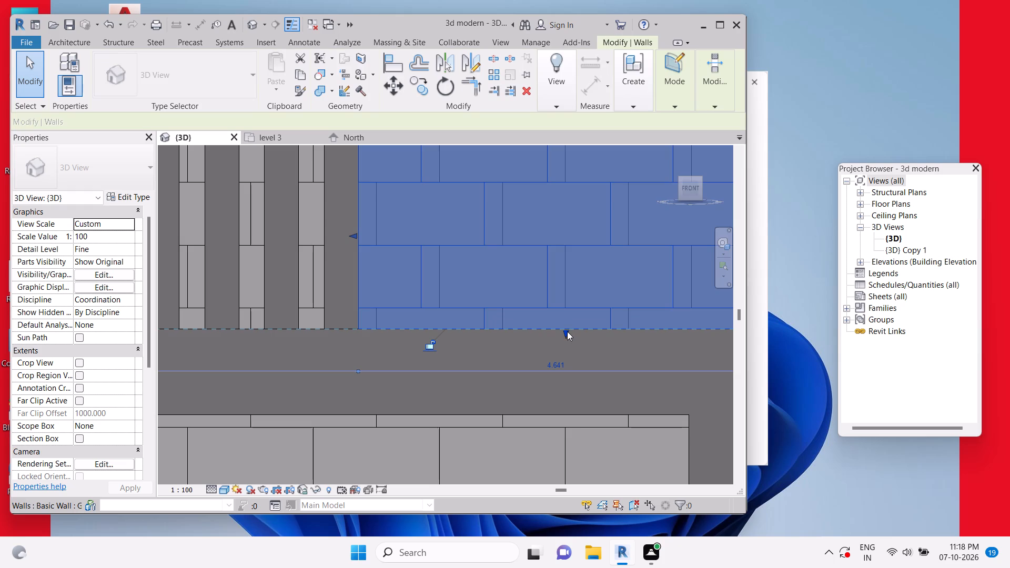
key("Escape")
Examine the new low wall beside the strips from angled 3D views.
scroll(565, 330, "down", 10)
middle_click_drag(641, 368, 599, 403, "shift")
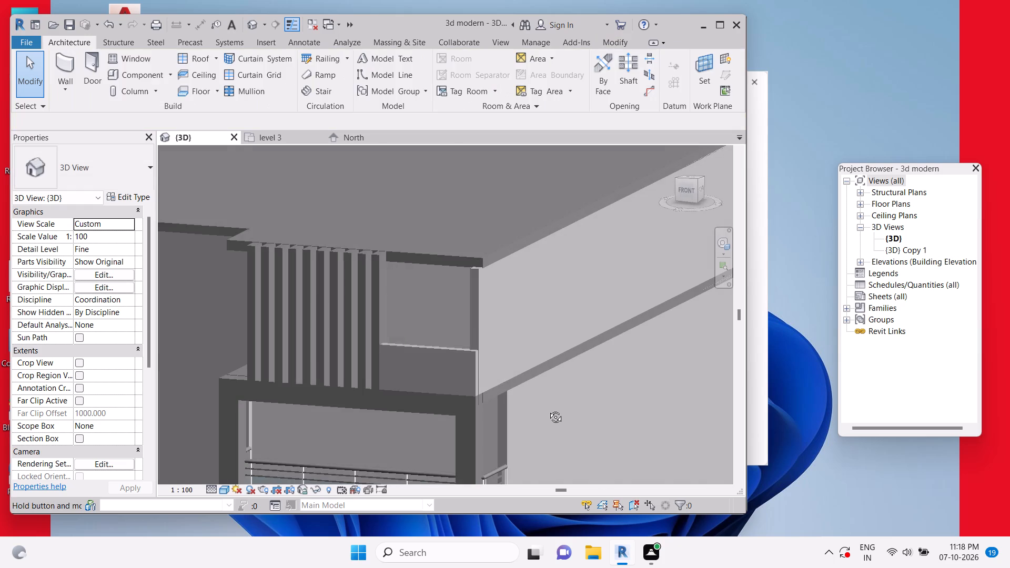
key("Escape")
middle_click_drag(489, 395, 599, 313)
scroll(599, 313, "down", 5)
key("Escape")
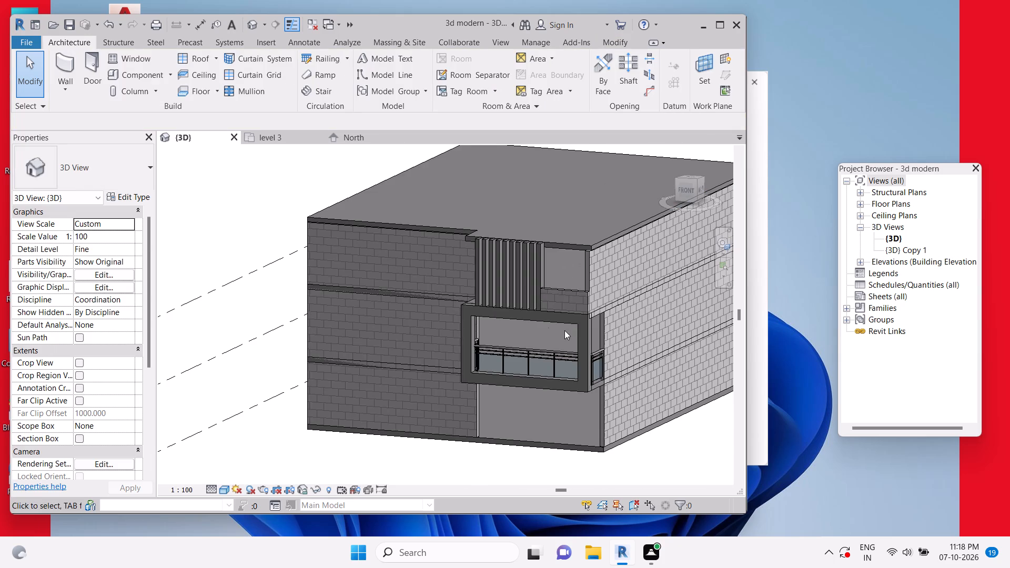
Open the in-place model of the balcony frame and vertical strips for editing, seen from the front.
key("Escape")
key("Escape")
key("Escape")
key("Escape")
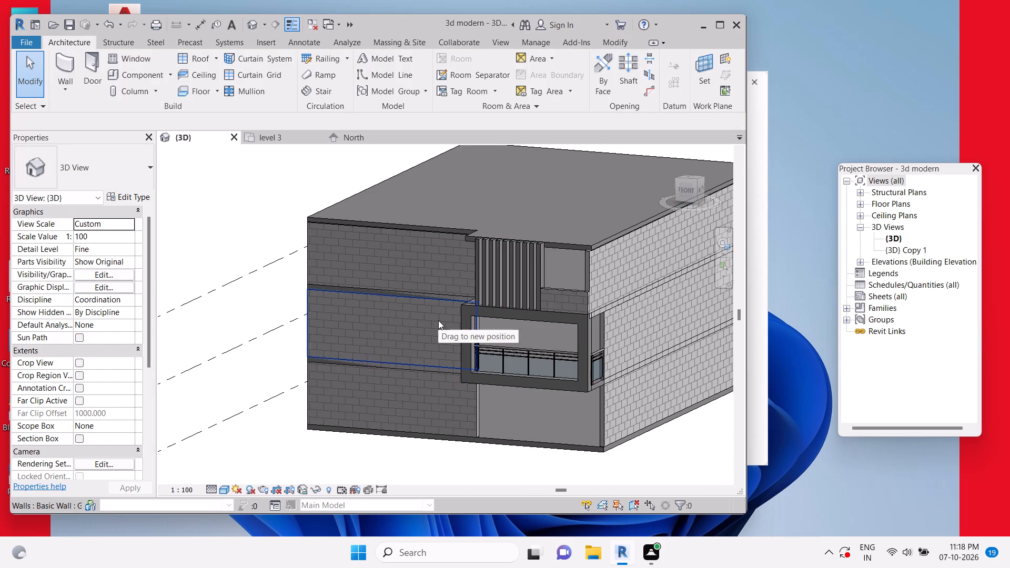
middle_click_drag(497, 429, 478, 340)
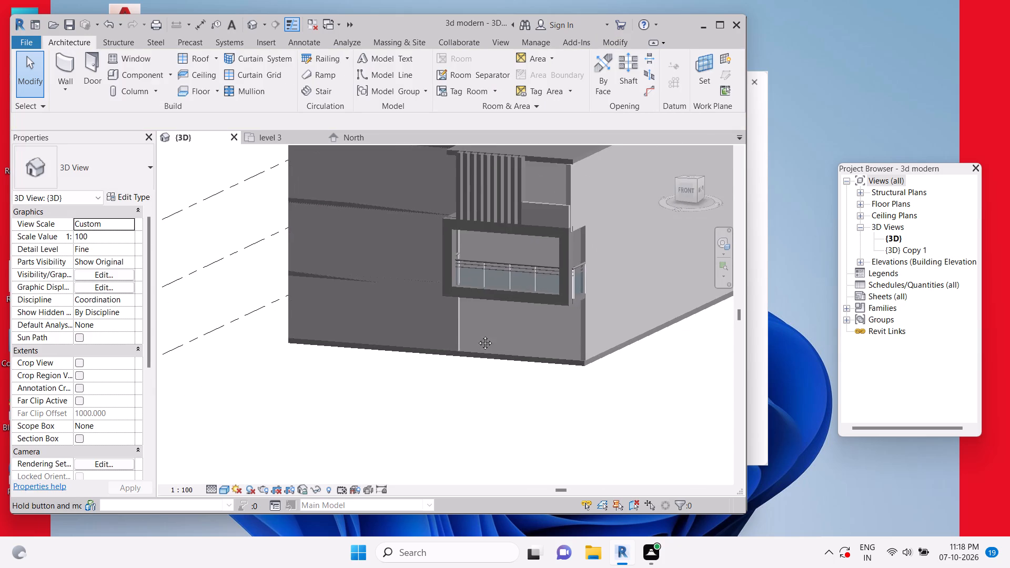
scroll(424, 323, "down", 4)
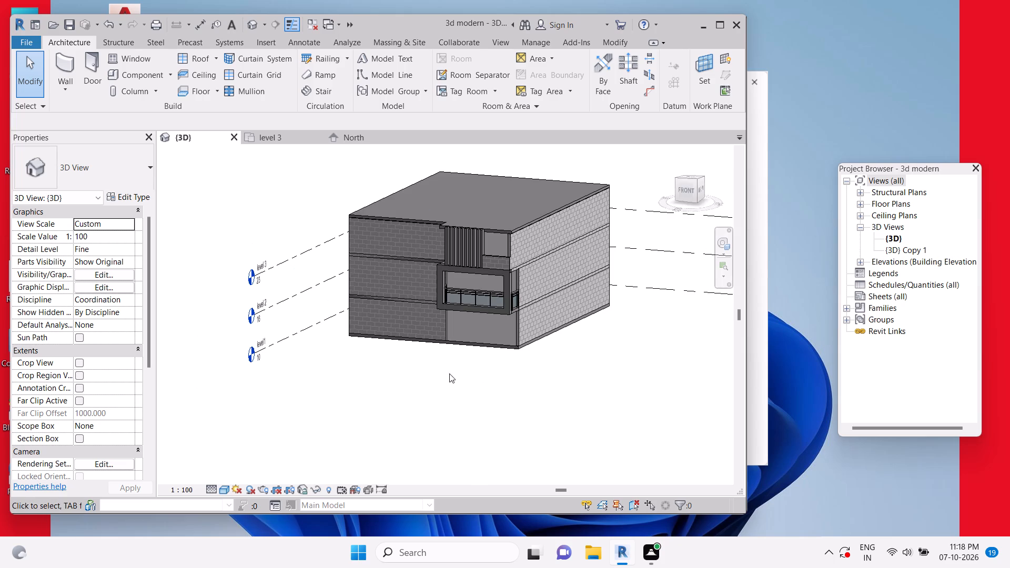
middle_click_drag(418, 377, 500, 405, "shift")
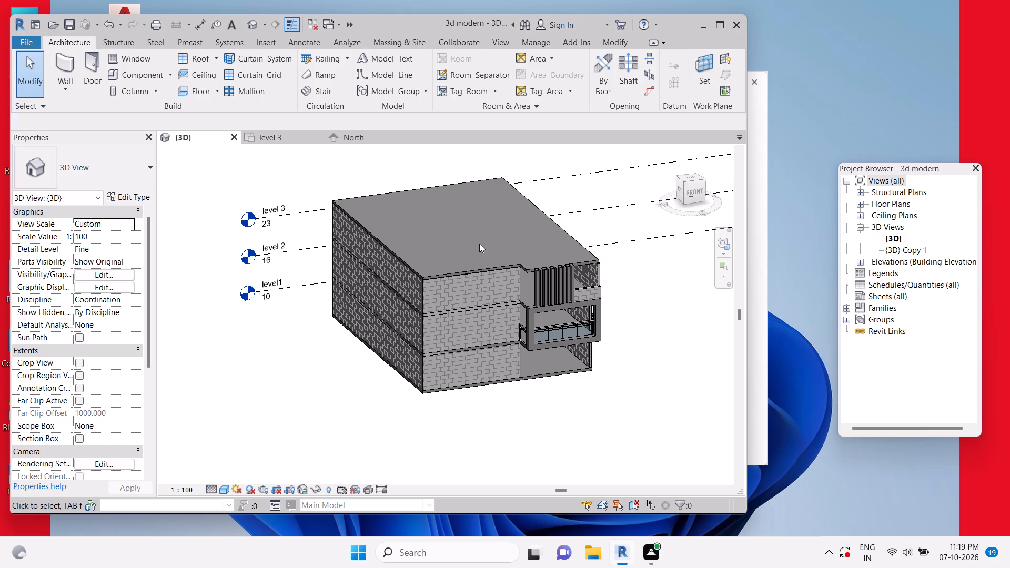
left_click(695, 192)
scroll(421, 295, "up", 5)
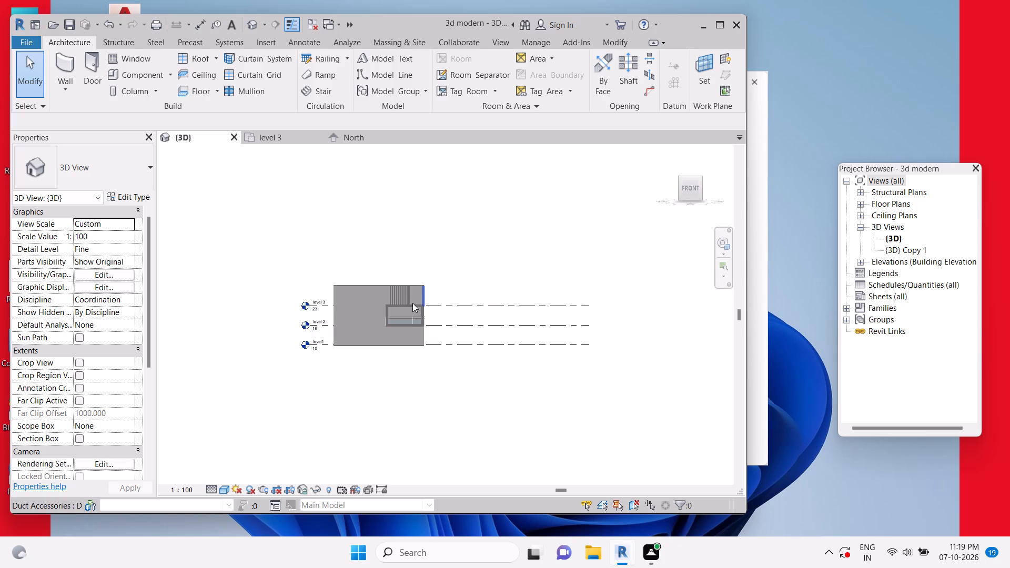
scroll(412, 303, "up", 7)
middle_click_drag(398, 320, 456, 320)
middle_click_drag(382, 324, 526, 296)
key("Escape")
key("Escape")
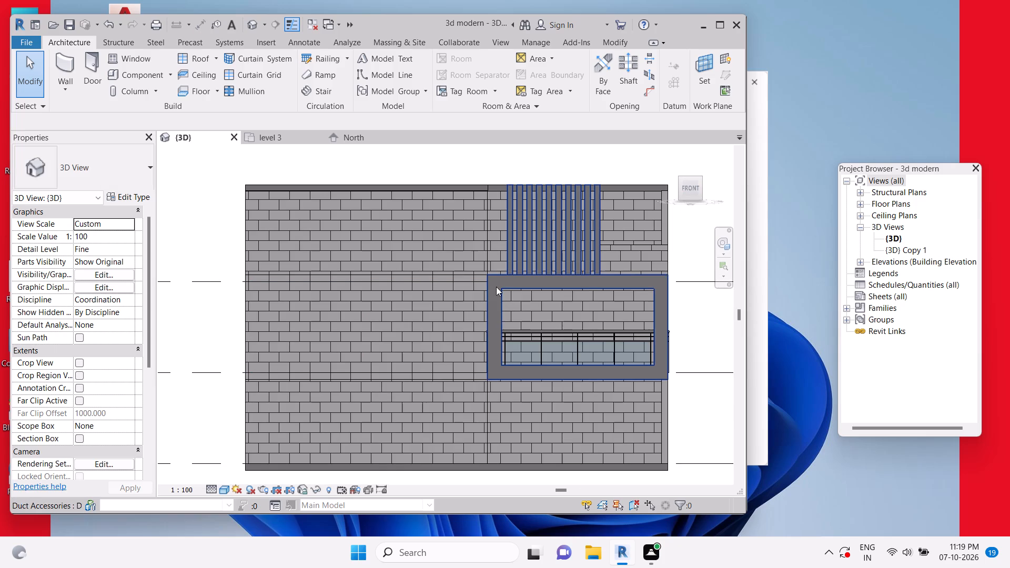
left_click(496, 286)
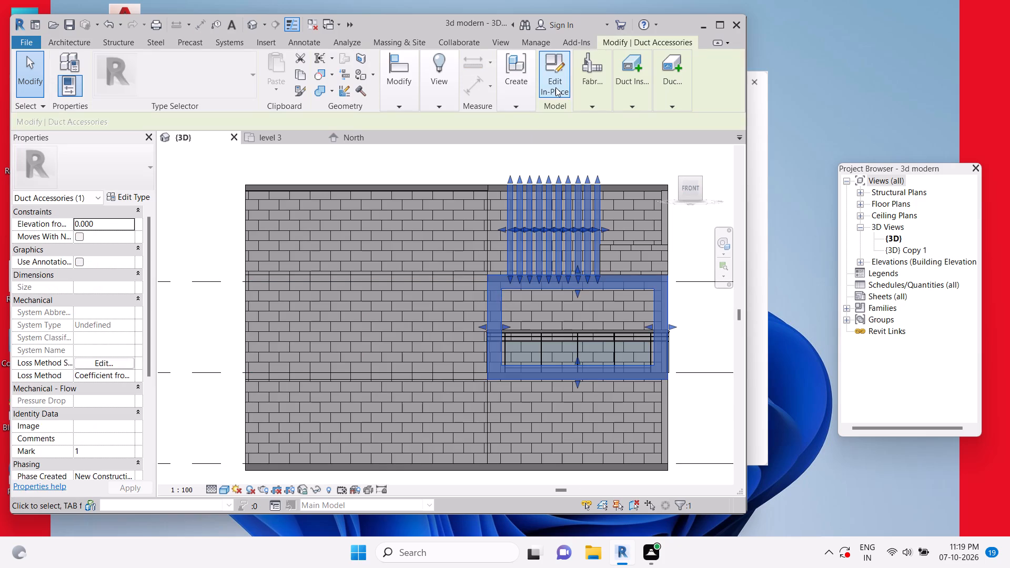
left_click(555, 87)
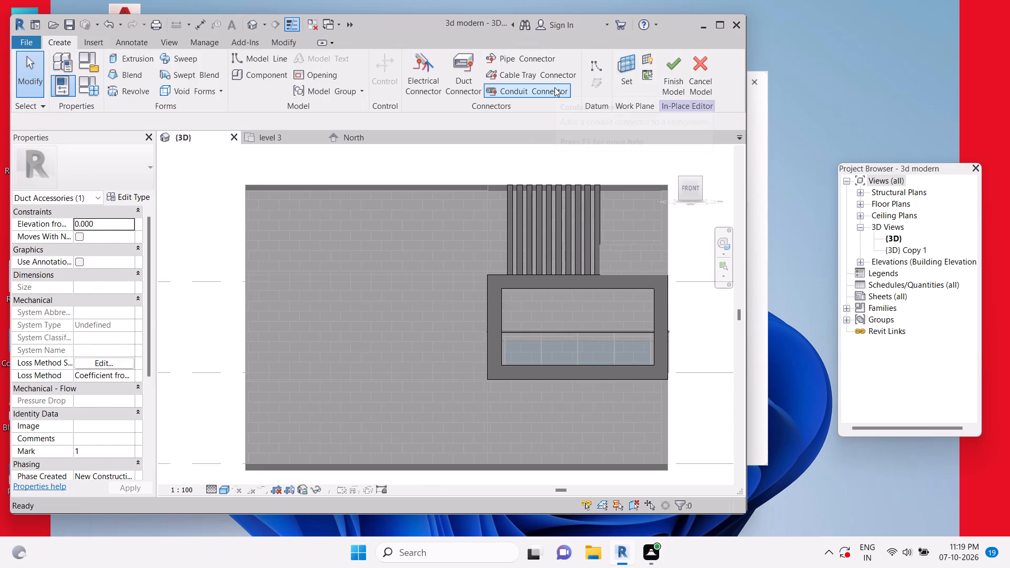
Start an extrusion and sketch a rectangle about 0.46 wide and 20.1 high along the front facade's outer edge, farthest from the balcony.
left_click(139, 56)
left_click(652, 78)
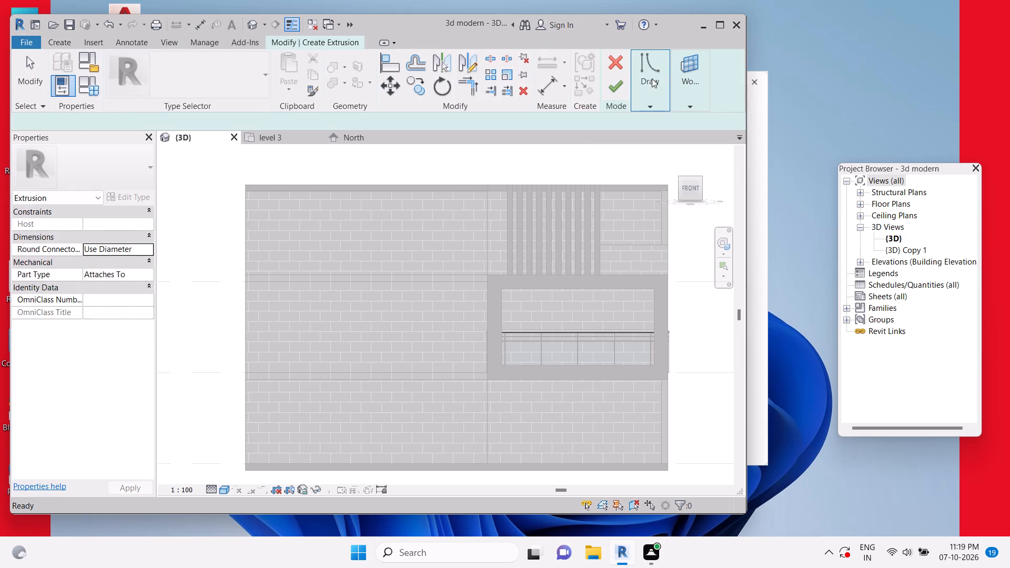
left_click(649, 122)
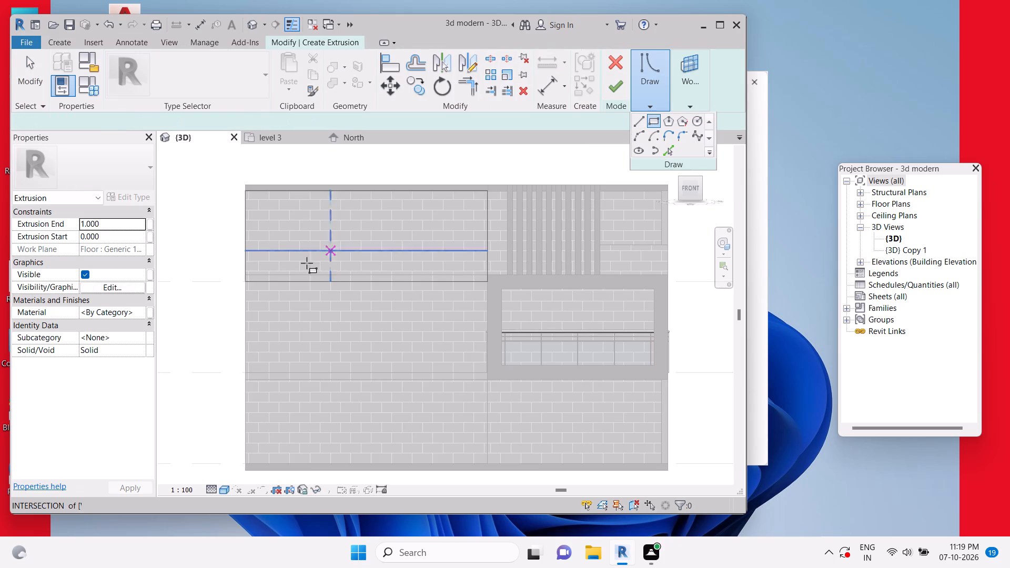
left_click(243, 186)
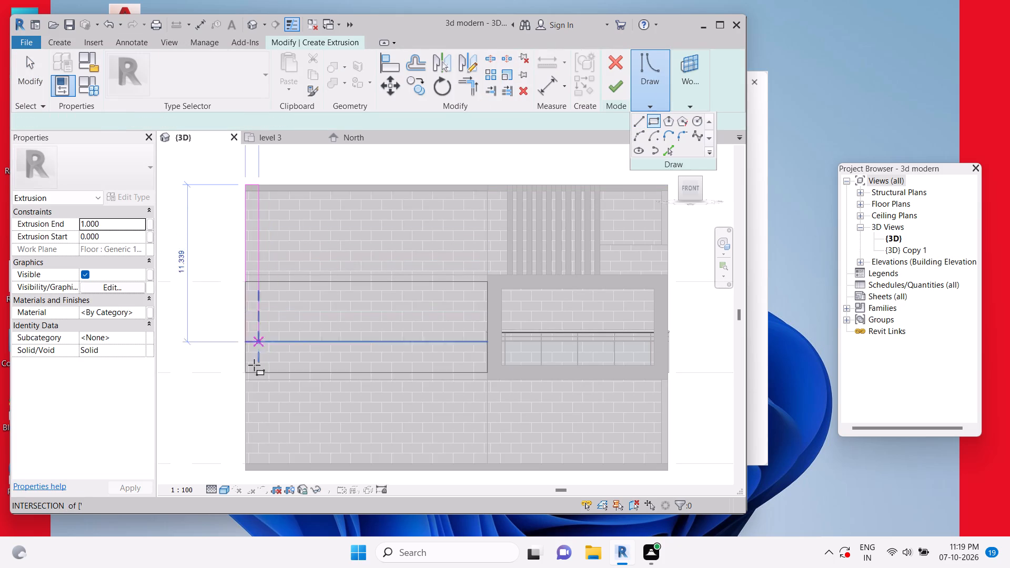
middle_click_drag(254, 364, 284, 227)
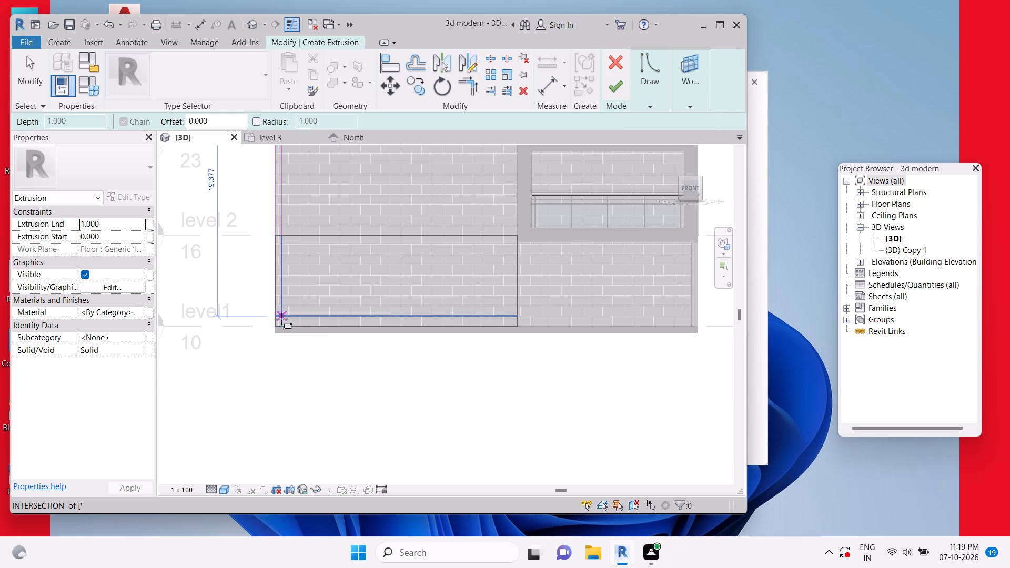
left_click(281, 322)
key("Escape")
key("Escape")
scroll(283, 321, "up", 6)
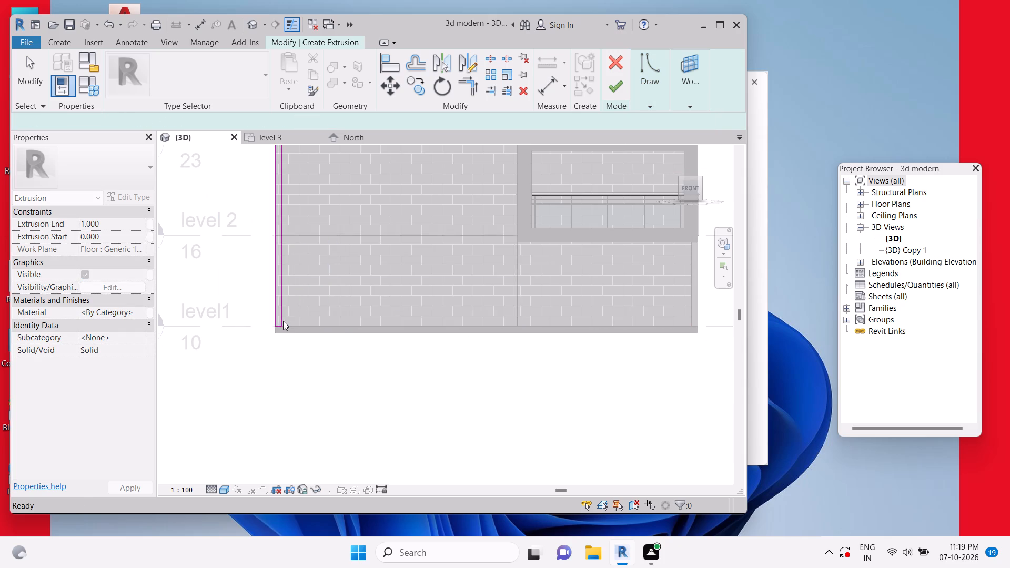
key("Escape")
Set the width of the tall edge rectangle to 0.2.
left_click(283, 320)
scroll(271, 345, "up", 6)
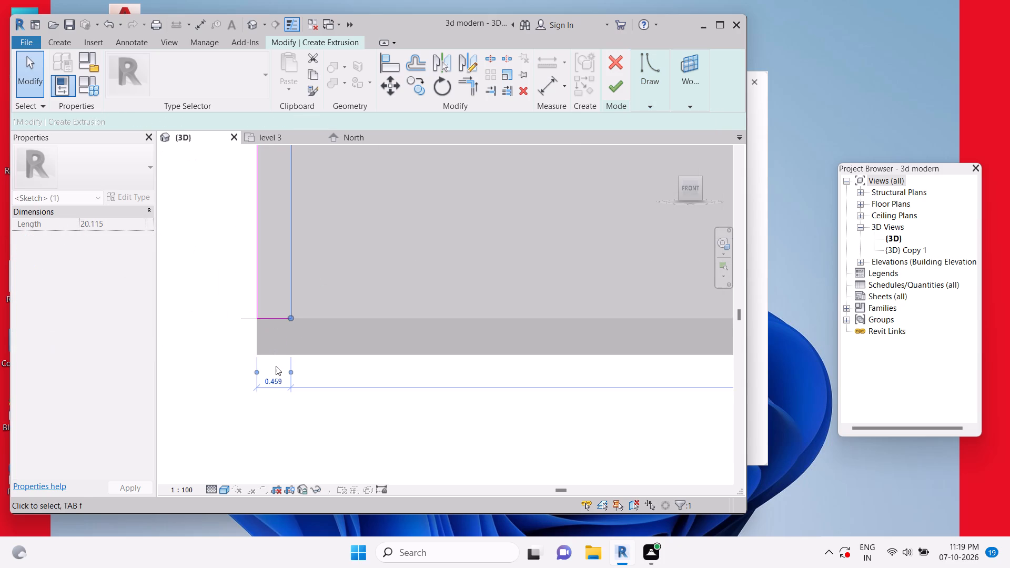
left_click(276, 379)
type("0.2")
key("Return")
key("Escape")
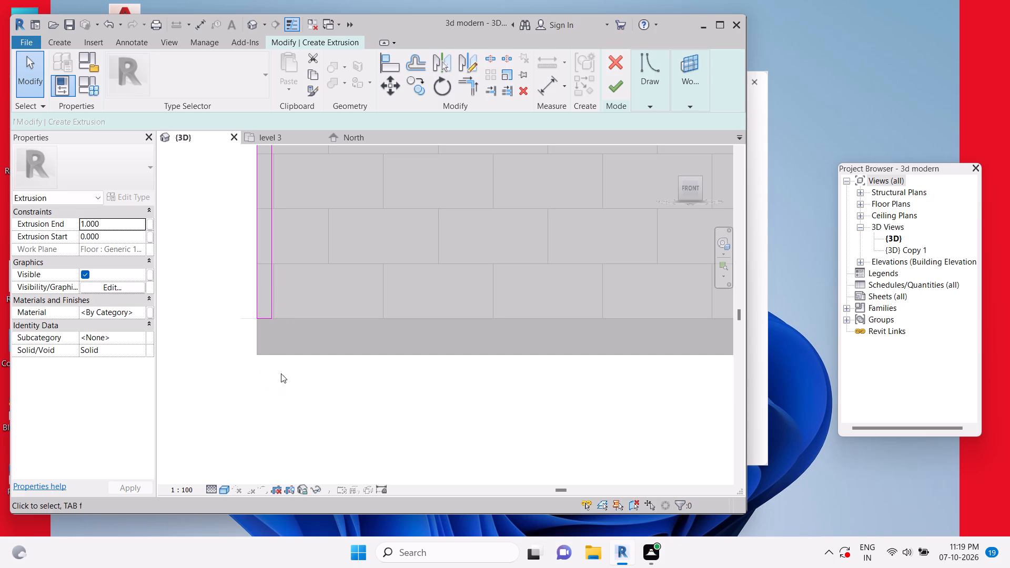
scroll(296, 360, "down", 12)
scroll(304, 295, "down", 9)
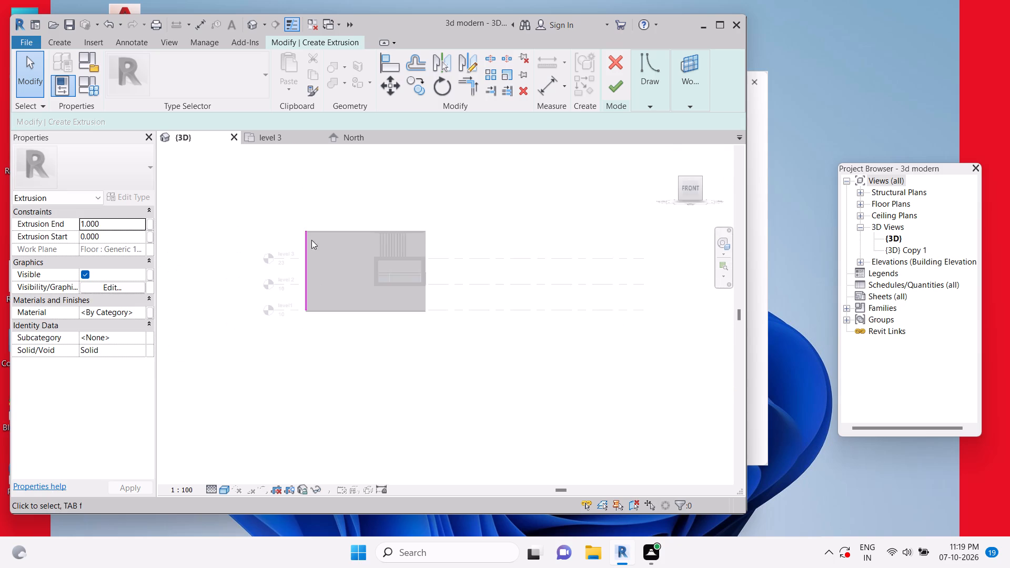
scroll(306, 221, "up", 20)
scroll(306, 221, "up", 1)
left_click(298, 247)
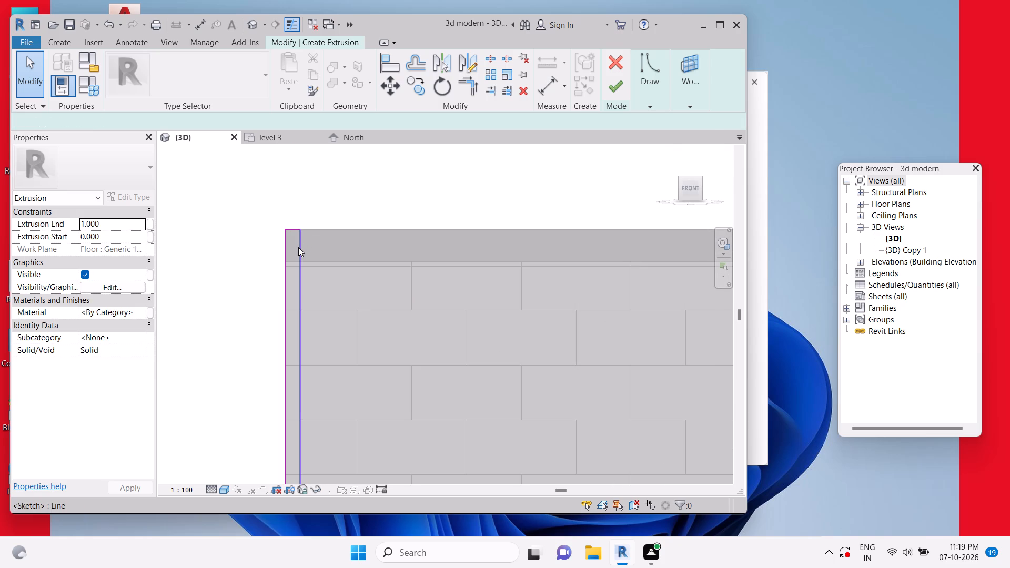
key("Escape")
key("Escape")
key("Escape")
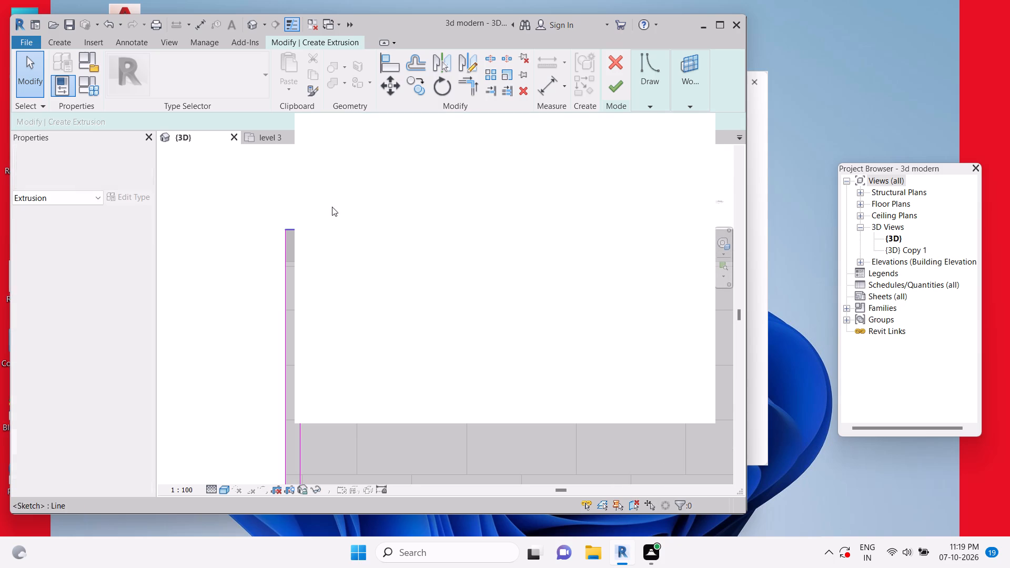
Close the Autodesk notification window covering the 3D view.
key("Escape")
key("Escape")
key("Escape")
key("Escape")
key("Escape")
key("Escape")
key("Escape")
key("Escape")
key("Escape")
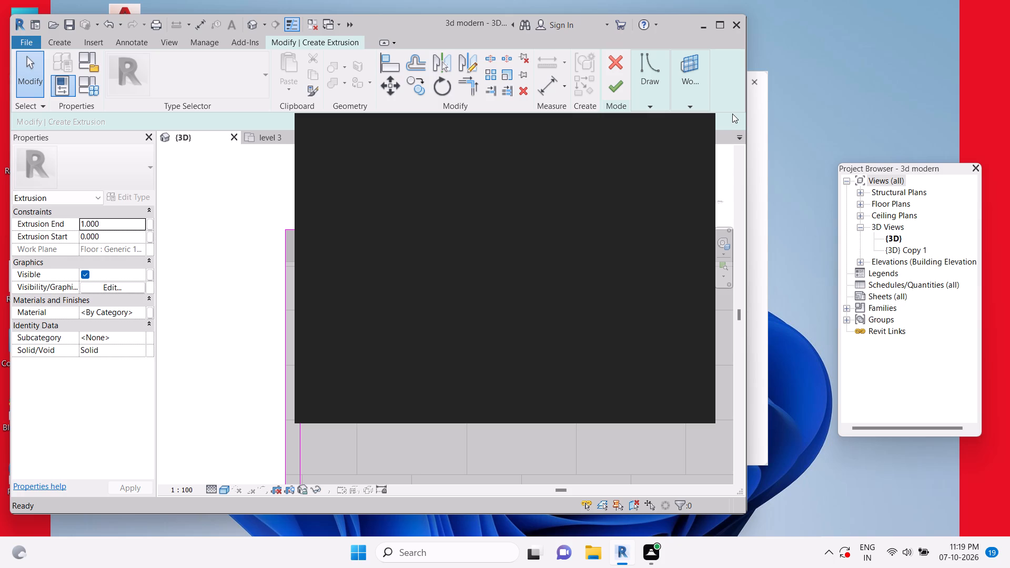
left_click(691, 125)
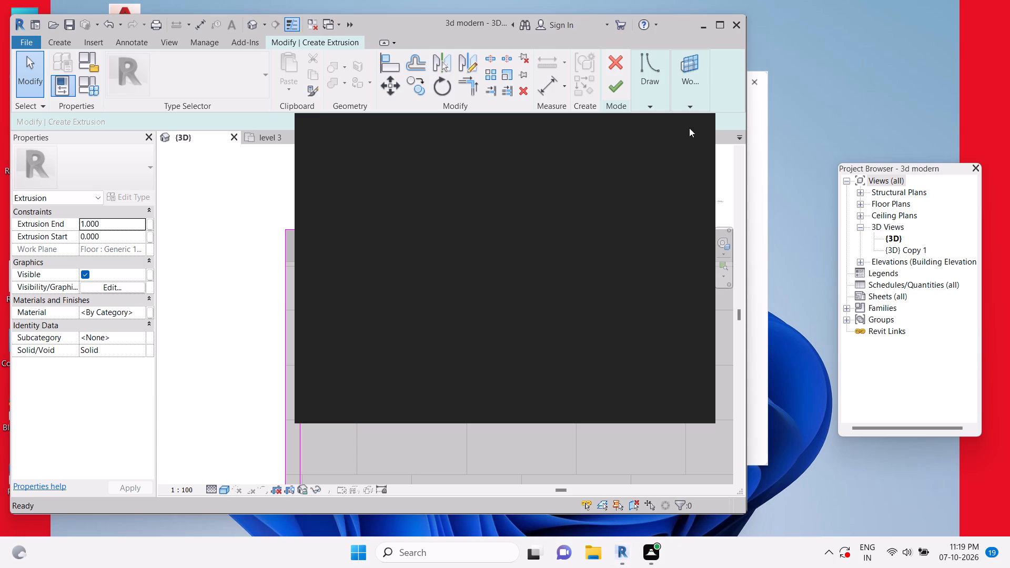
left_click(689, 128)
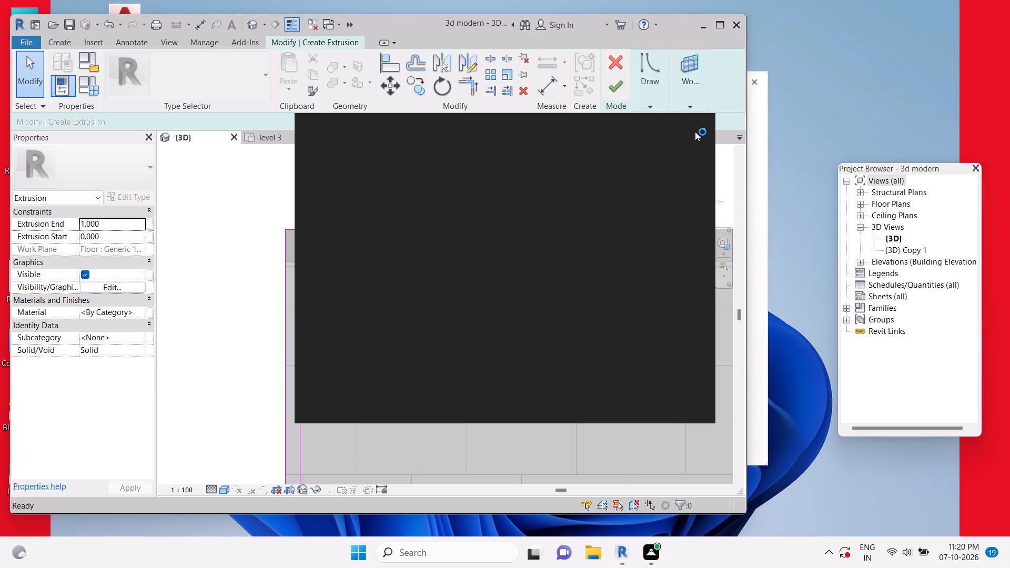
left_click(693, 129)
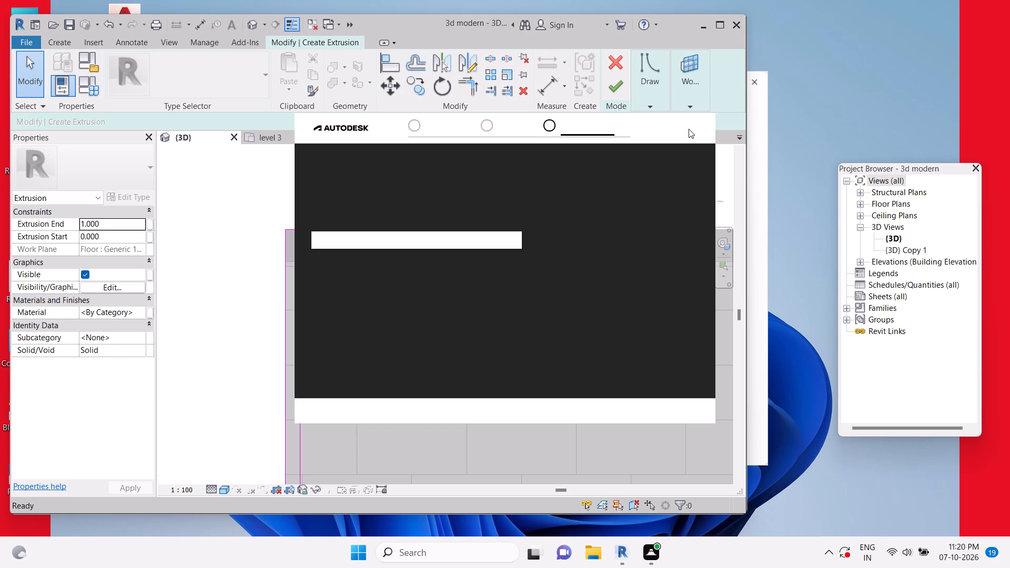
left_click(689, 128)
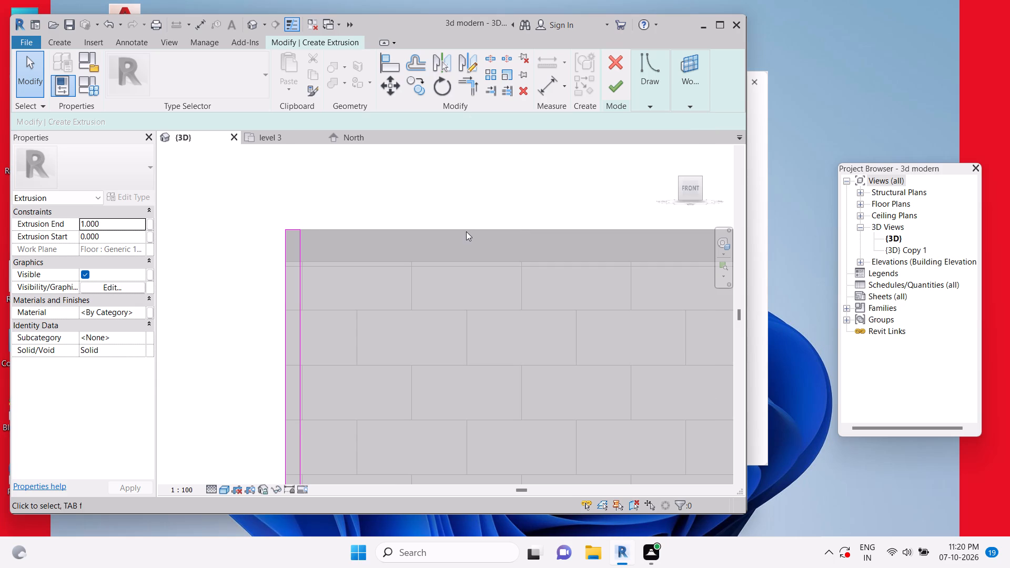
Stretch the sketch's top line along the roof edge to the first vertical strip, about 18.89 long.
key("Escape")
key("Escape")
key("Escape")
left_click(290, 229)
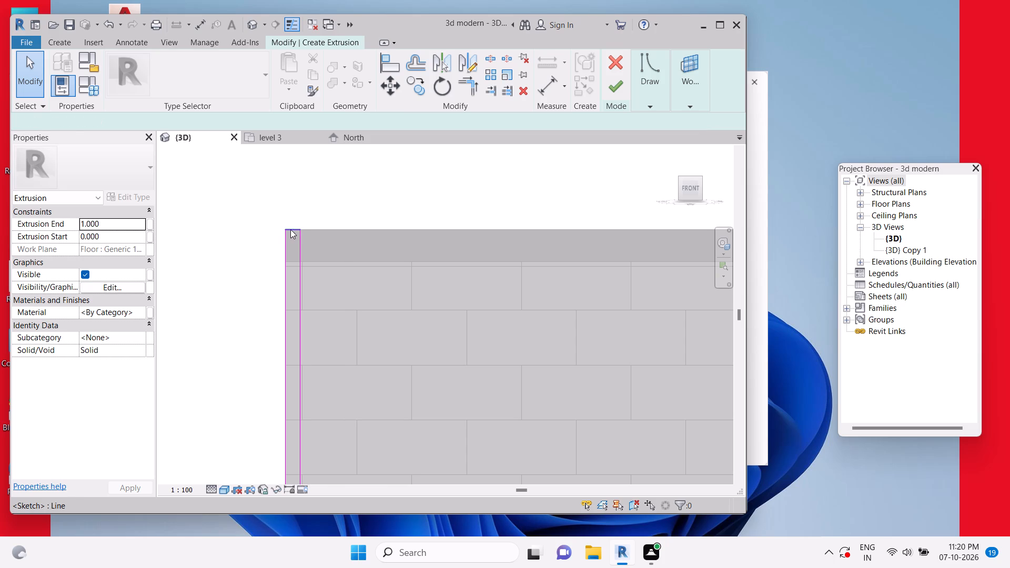
left_click_drag(302, 228, 390, 234)
scroll(390, 234, "down", 7)
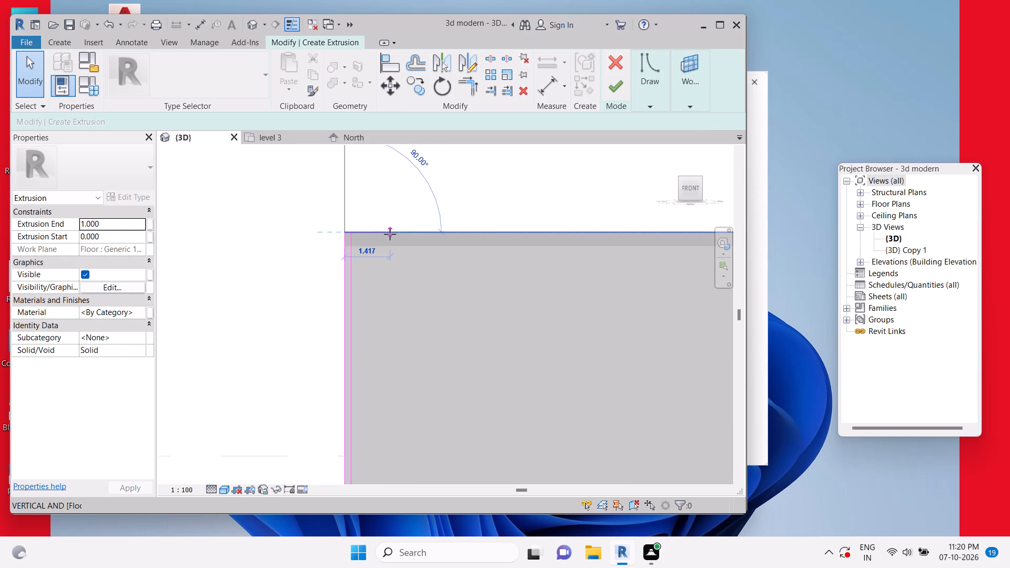
left_click_drag(390, 234, 304, 232)
scroll(390, 234, "down", 3)
middle_click_drag(389, 234, 291, 231)
scroll(291, 231, "down", 1)
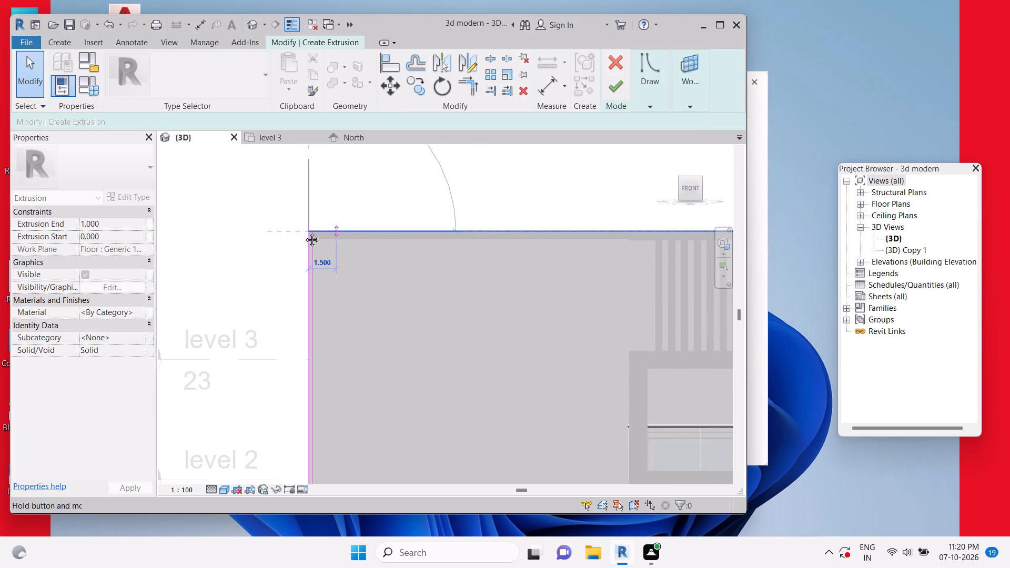
left_click_drag(304, 232, 562, 232)
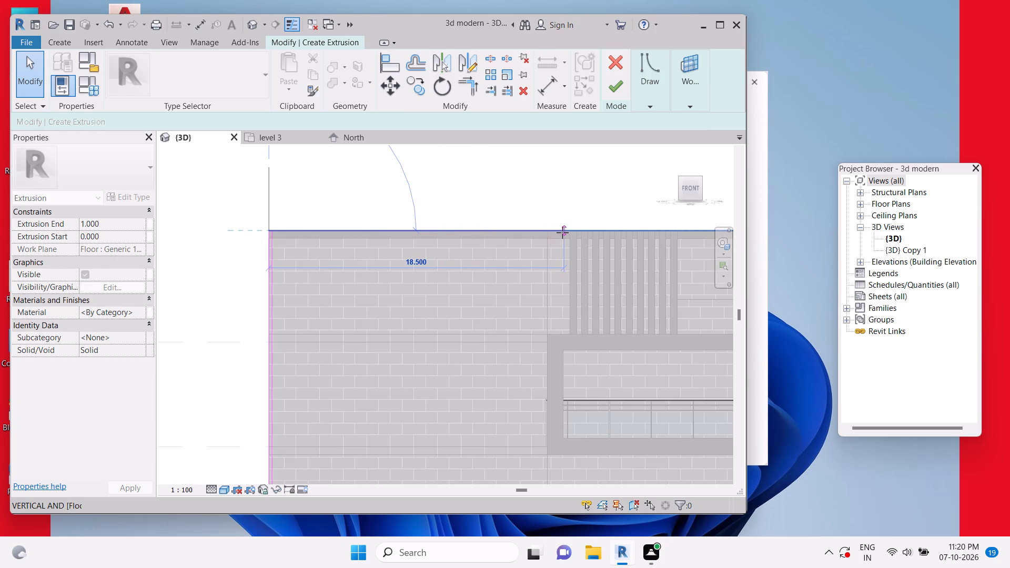
left_click_drag(562, 232, 565, 232)
key("Escape")
key("Escape")
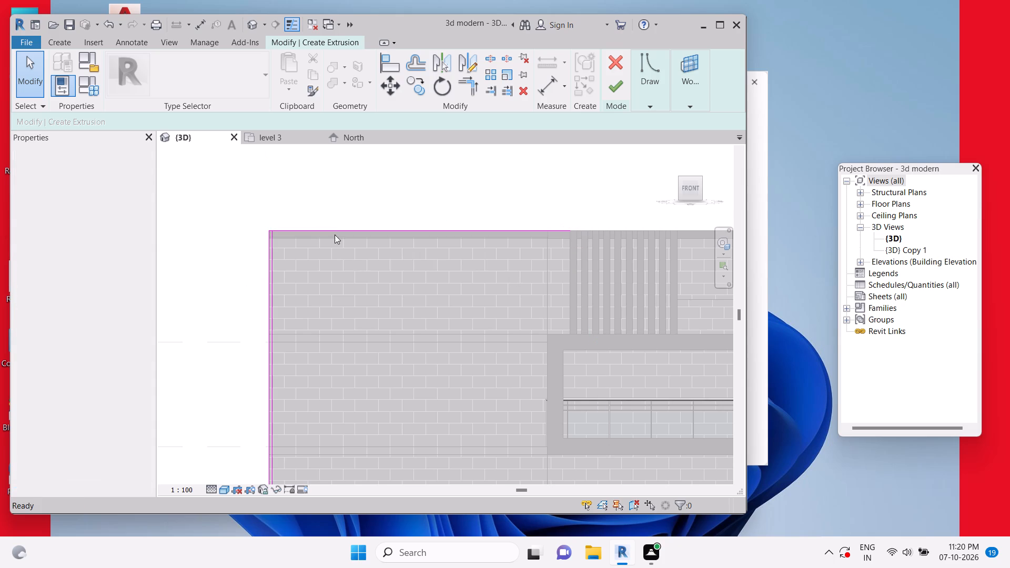
key("Escape")
key("Escape")
key("Escape")
Copy the long top sketch line 0.2 downward.
left_click(341, 228)
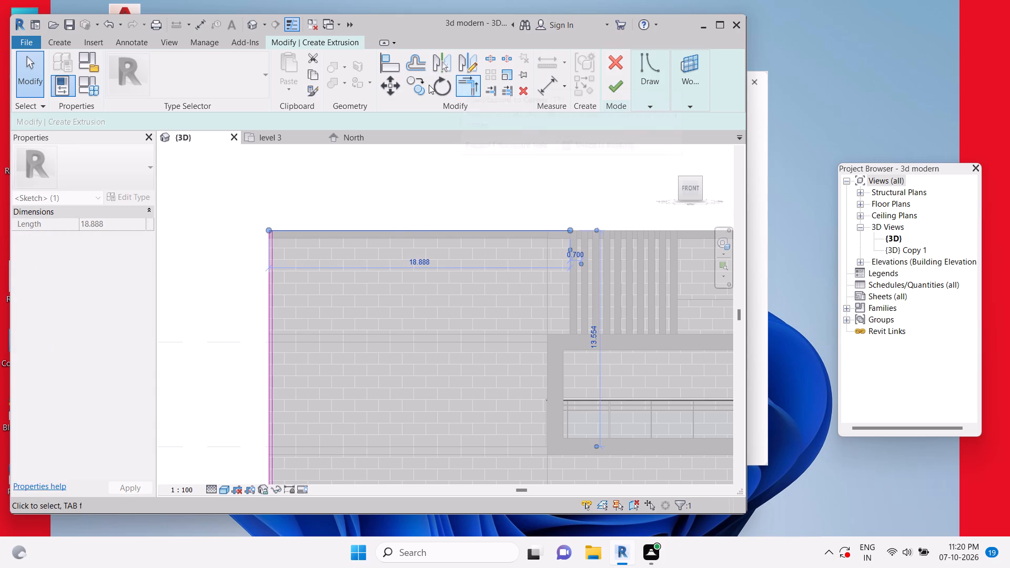
left_click(428, 85)
left_click(399, 229)
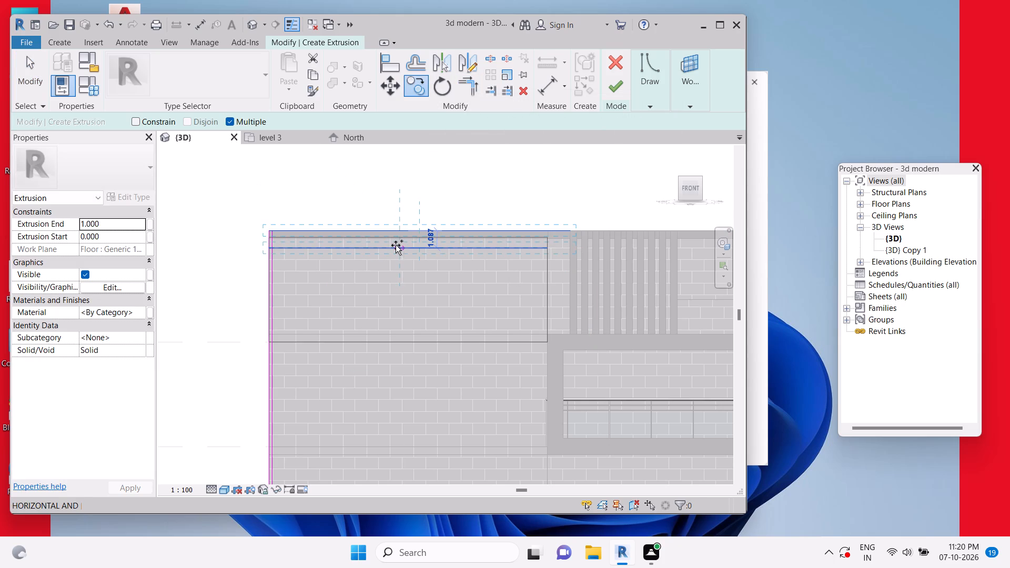
type("0.")
key("2")
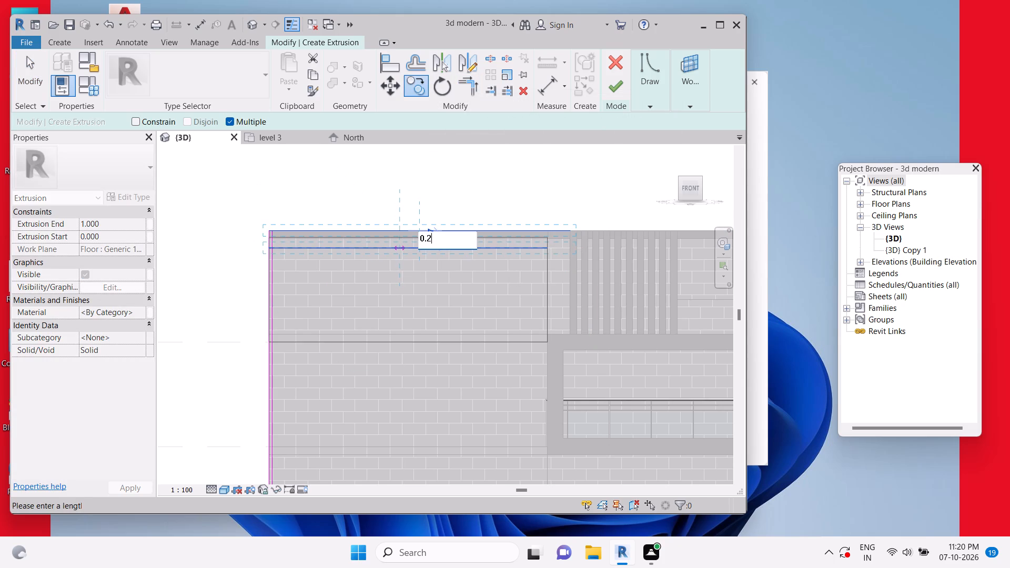
key("Return")
key("Escape")
Trim the rectangle's inner vertical line and the copied horizontal line to form a corner.
scroll(287, 235, "up", 11)
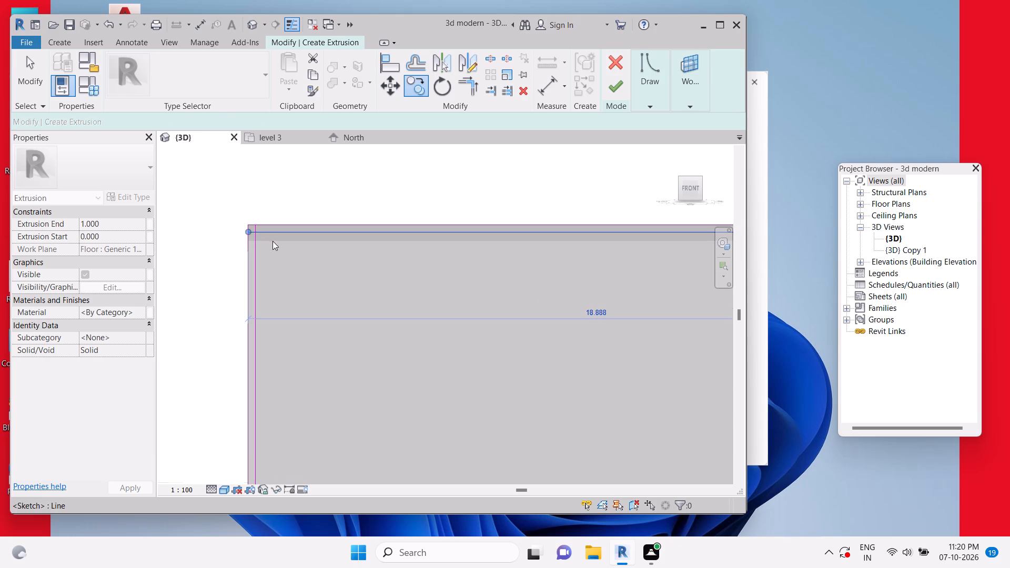
key("Escape")
key("Escape")
key("Escape")
key("Escape")
key("Escape")
type("tr")
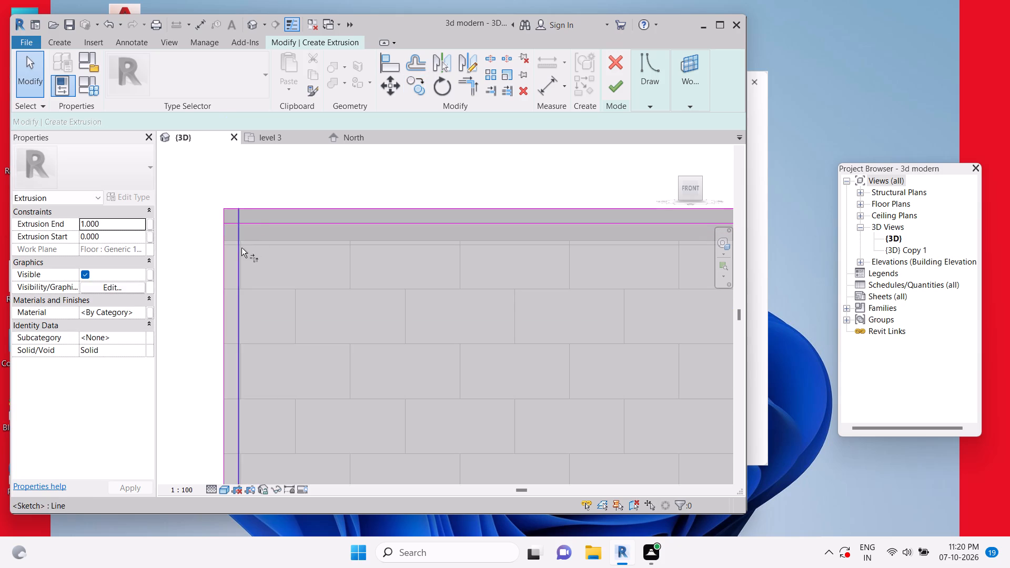
left_click(241, 248)
left_click(260, 224)
scroll(285, 242, "down", 4)
middle_click_drag(553, 284, 302, 297)
middle_click_drag(663, 288, 269, 288)
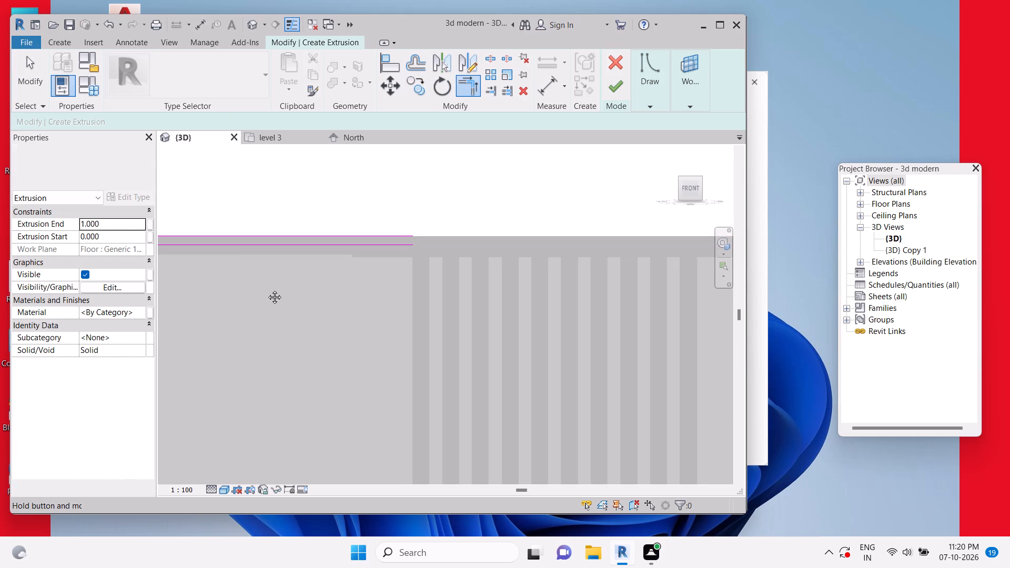
scroll(419, 252, "up", 6)
key("Escape")
key("Escape")
key("Escape")
key("Escape")
key("Escape")
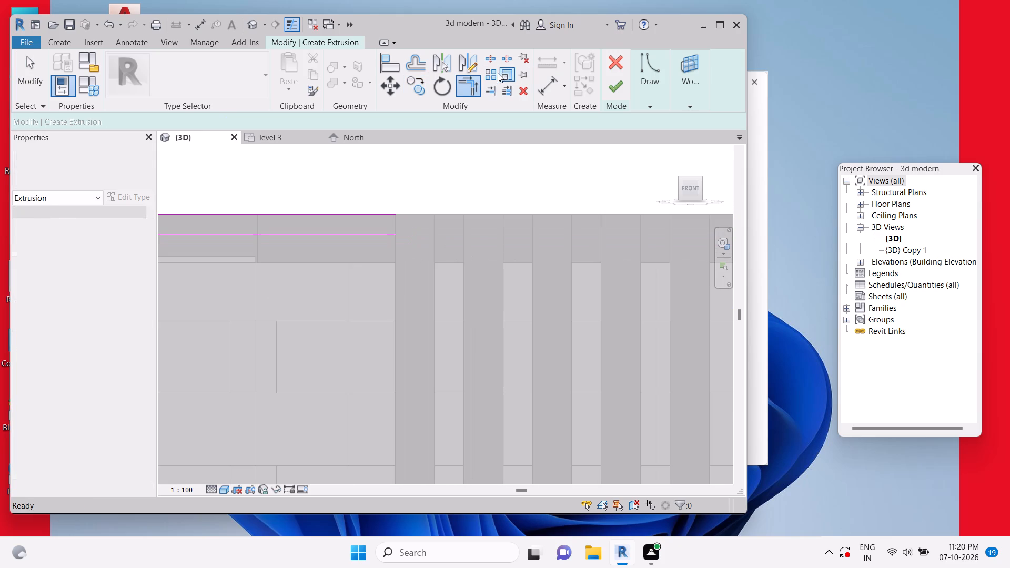
Close the border sketch with a 0.2 vertical line at the first vertical strip and finish the extrusion sketch.
left_click(660, 89)
left_click(637, 123)
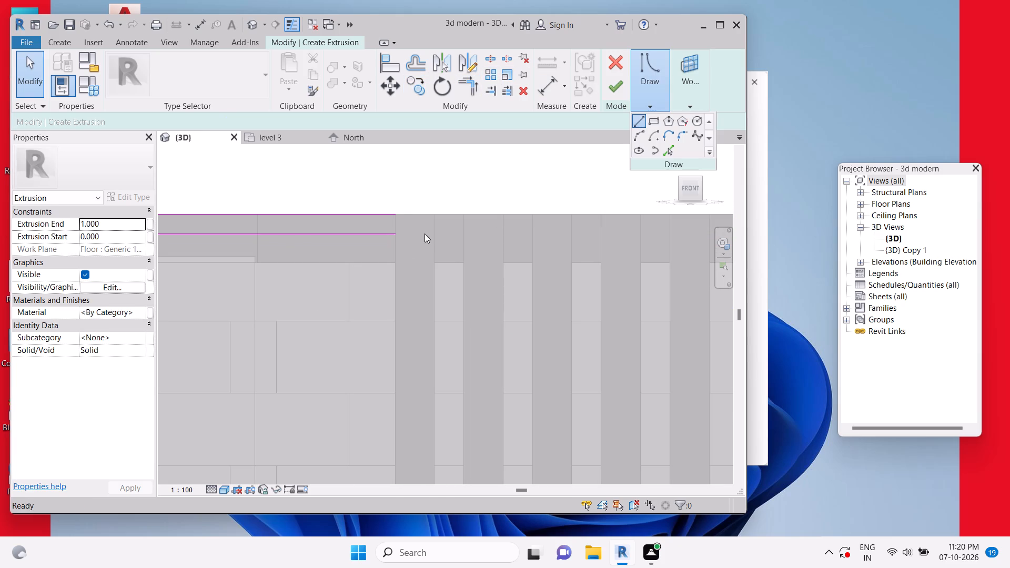
left_click(396, 234)
left_click(396, 216)
key("Escape")
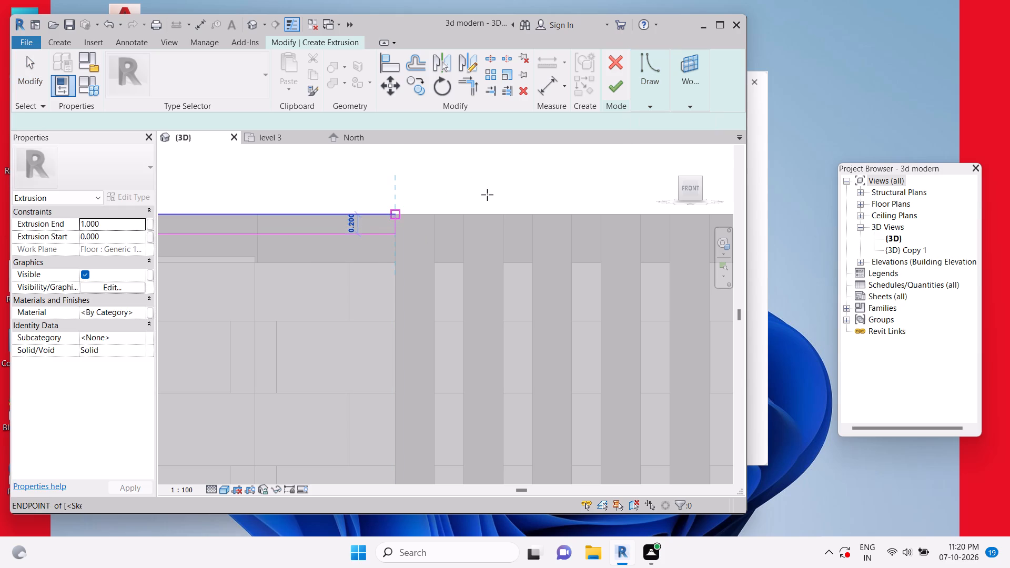
key("Escape")
key("Escape")
key("Escape")
left_click(617, 87)
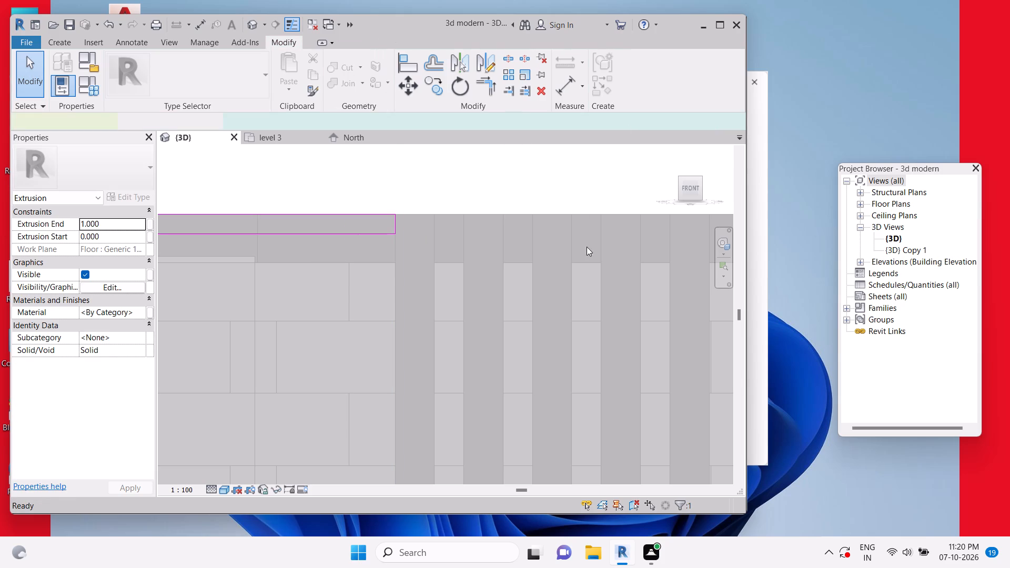
Stretch the border extrusion's rear face back to the building's side wall, working from the left side view.
scroll(499, 190, "down", 15)
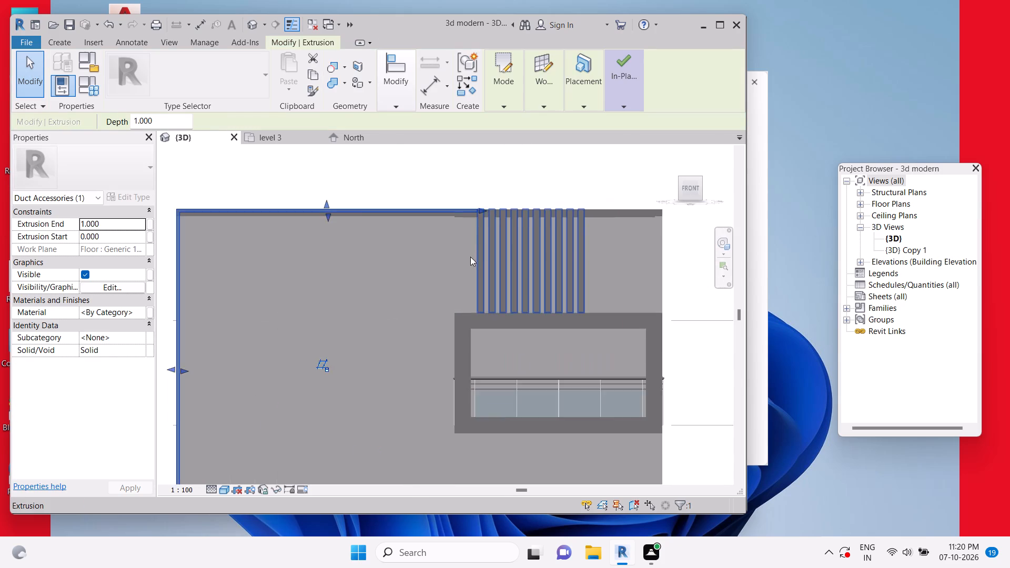
key("Escape")
left_click(344, 218)
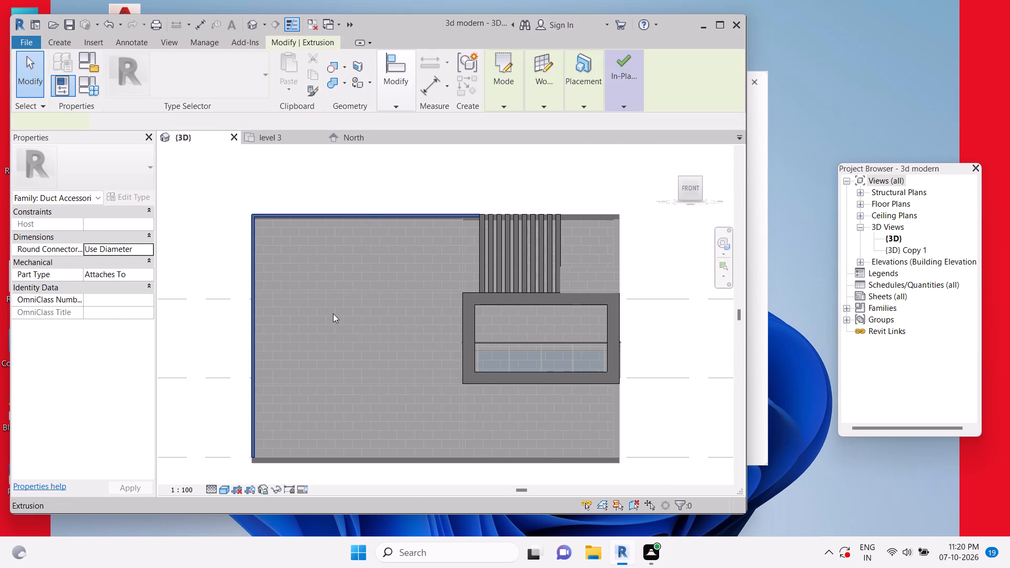
middle_click_drag(334, 315, 493, 325, "shift")
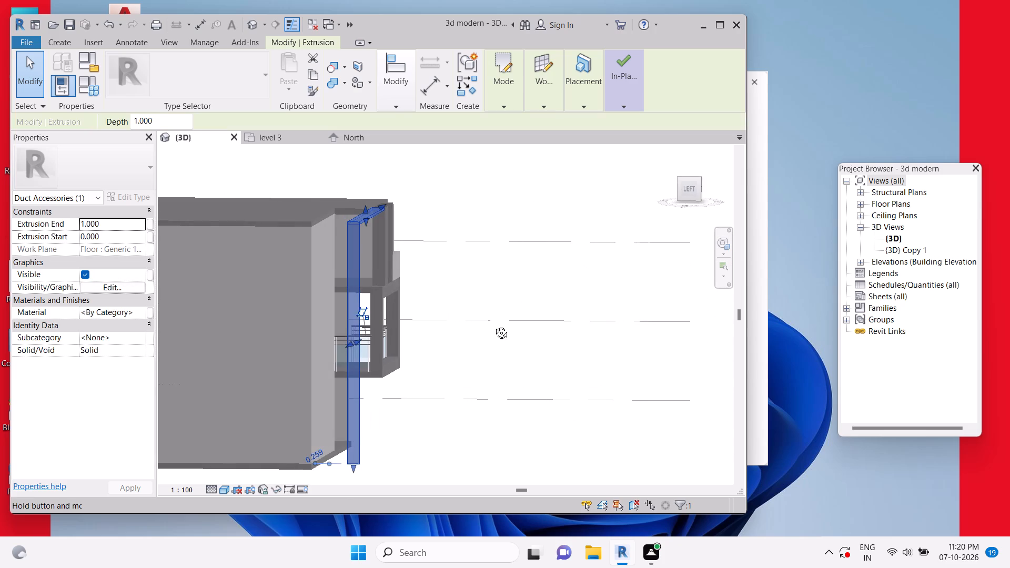
middle_click_drag(493, 325, 496, 324, "shift")
left_click(686, 192)
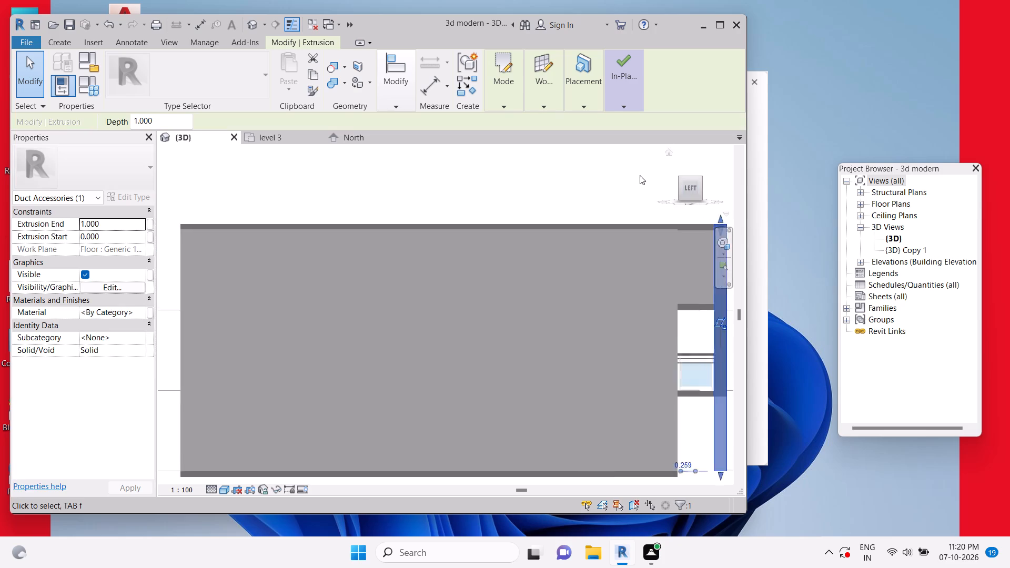
scroll(436, 306, "up", 2)
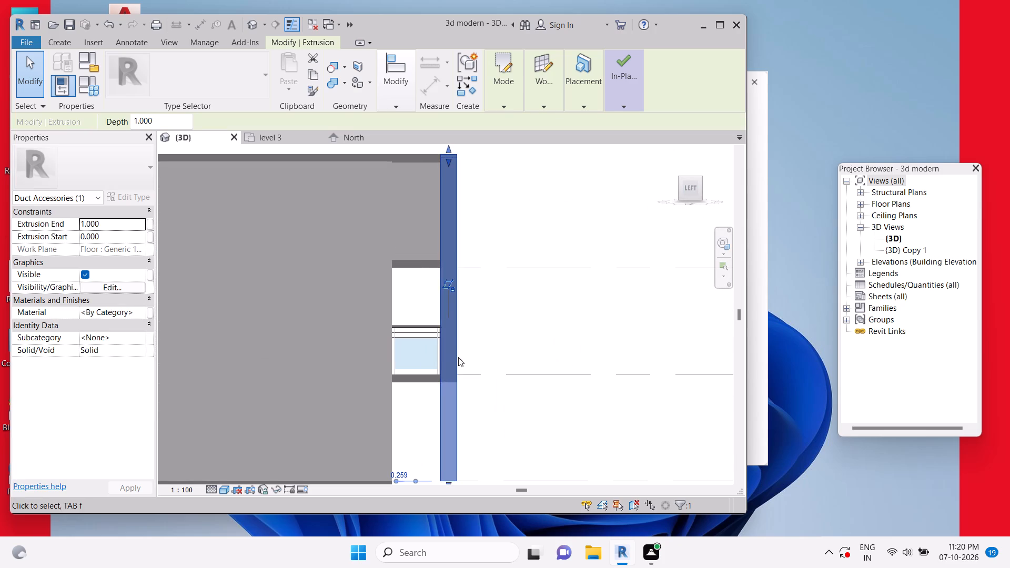
key("Escape")
key("Escape")
left_click(453, 221)
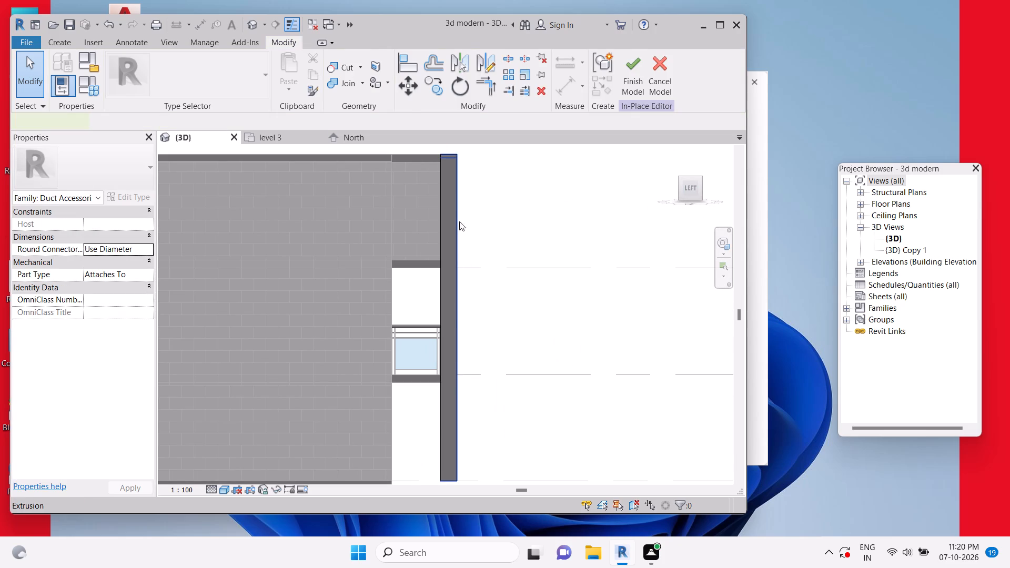
left_click_drag(434, 321, 408, 322)
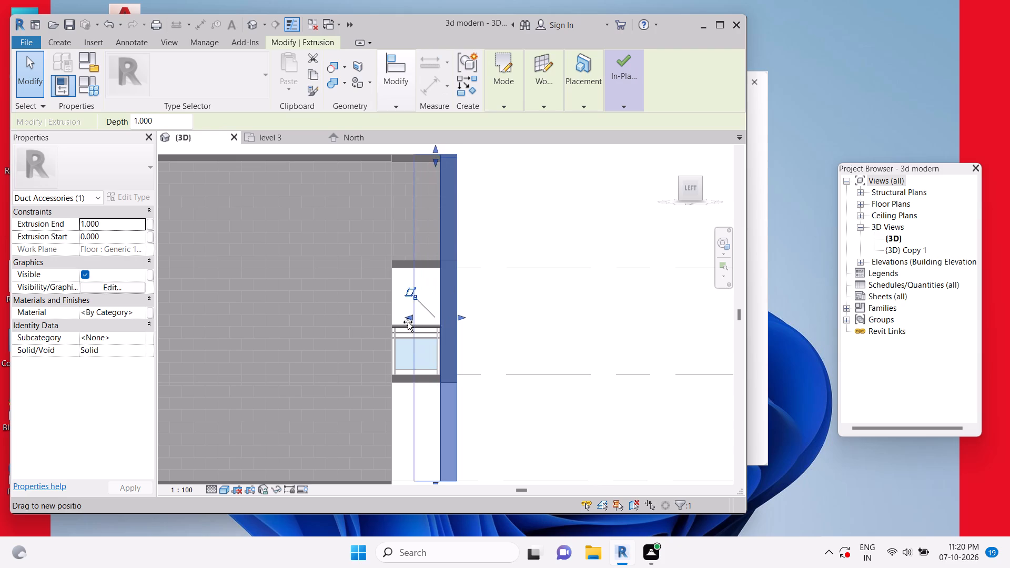
left_click_drag(408, 322, 396, 322)
key("Escape")
key("Escape")
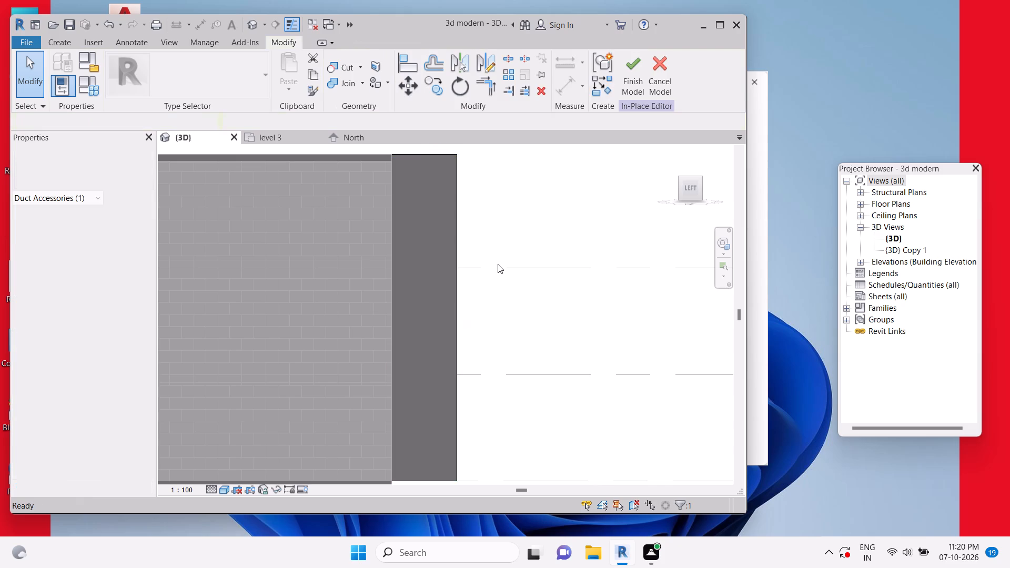
Stretch the border extrusion's lower end down to the underside of the base slab.
scroll(498, 264, "down", 6)
middle_click_drag(520, 318, 466, 358, "shift")
left_click(466, 356)
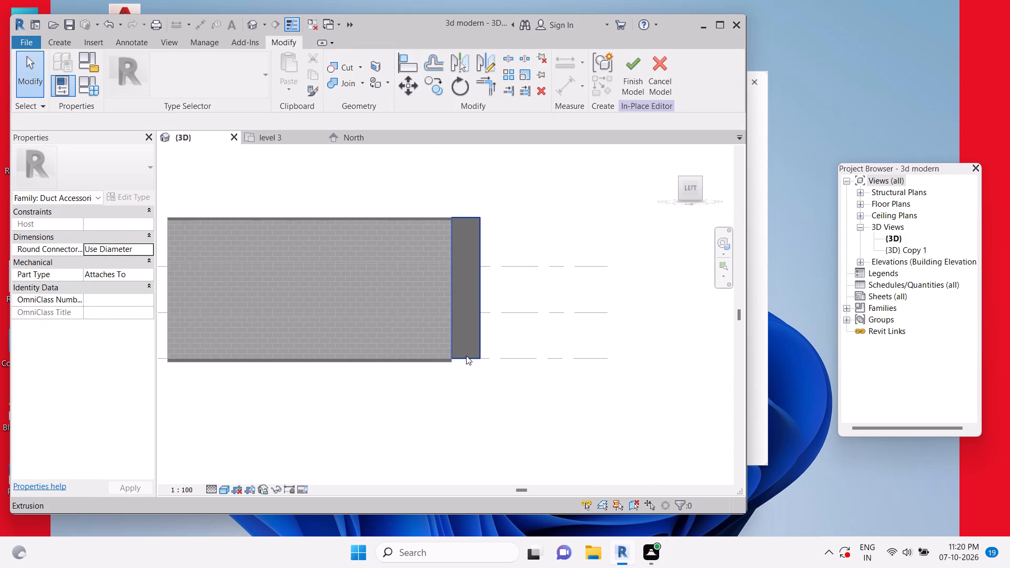
scroll(469, 366, "up", 11)
left_click_drag(461, 339, 461, 347)
key("Escape")
Finish the in-place model containing the facade border band.
scroll(541, 273, "down", 11)
middle_click_drag(538, 368, 443, 392, "shift")
scroll(472, 323, "down", 3)
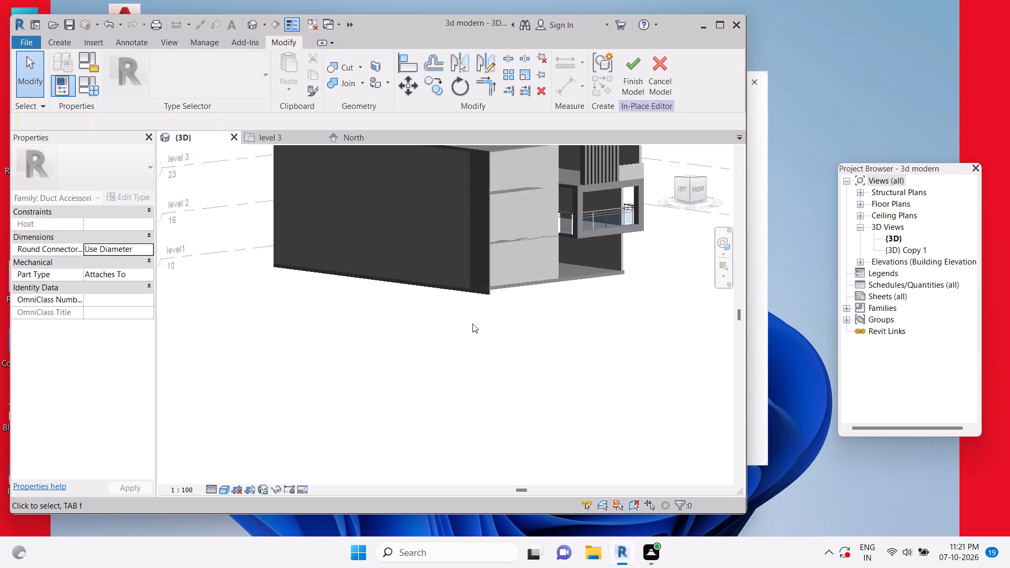
scroll(472, 323, "down", 3)
scroll(533, 363, "down", 2)
middle_click_drag(499, 384, 416, 370, "shift")
middle_click_drag(558, 343, 529, 357)
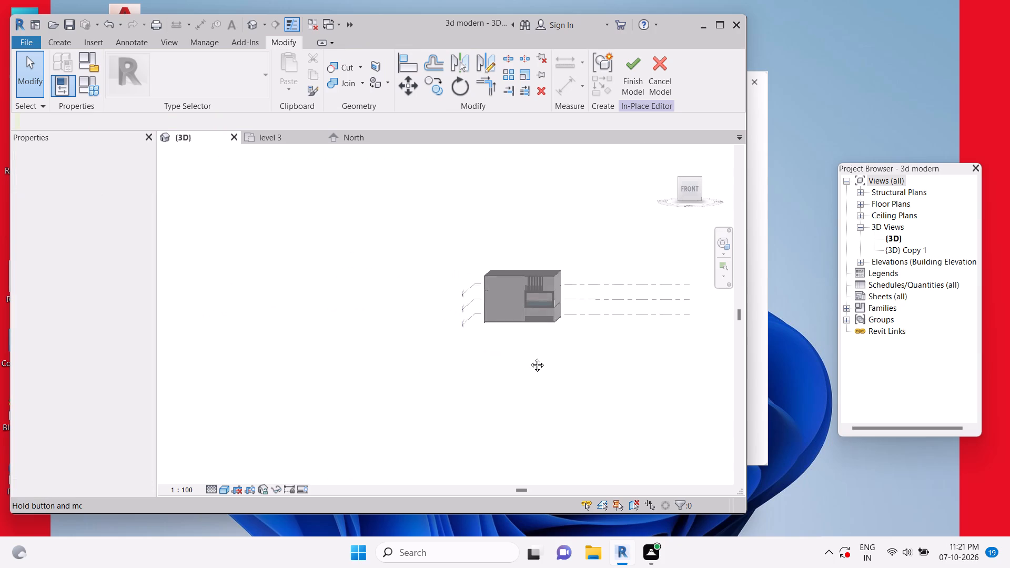
middle_click_drag(529, 357, 519, 364)
key("Escape")
key("Escape")
left_click(621, 84)
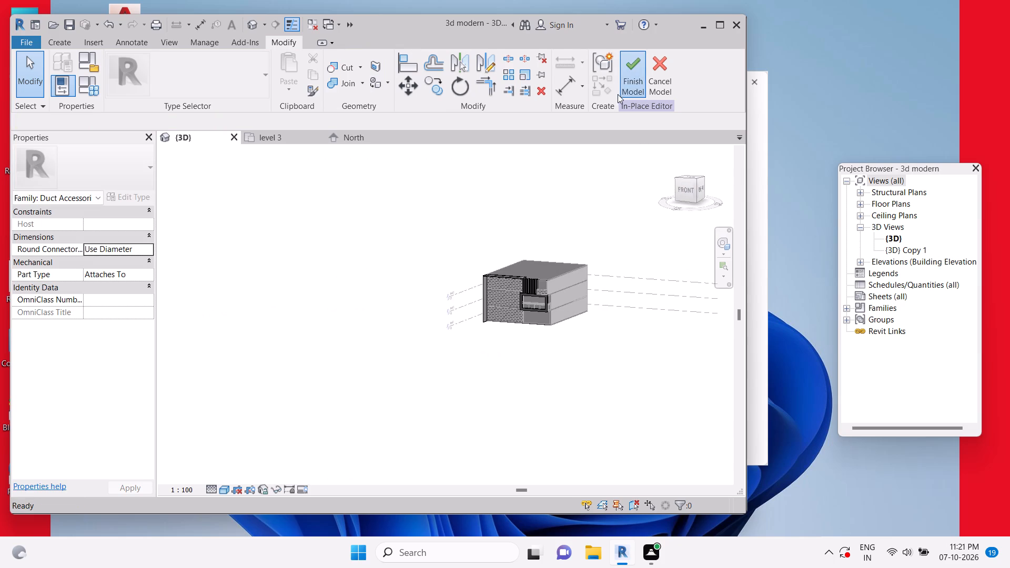
key("Escape")
key("Escape")
key("Escape")
key("Escape")
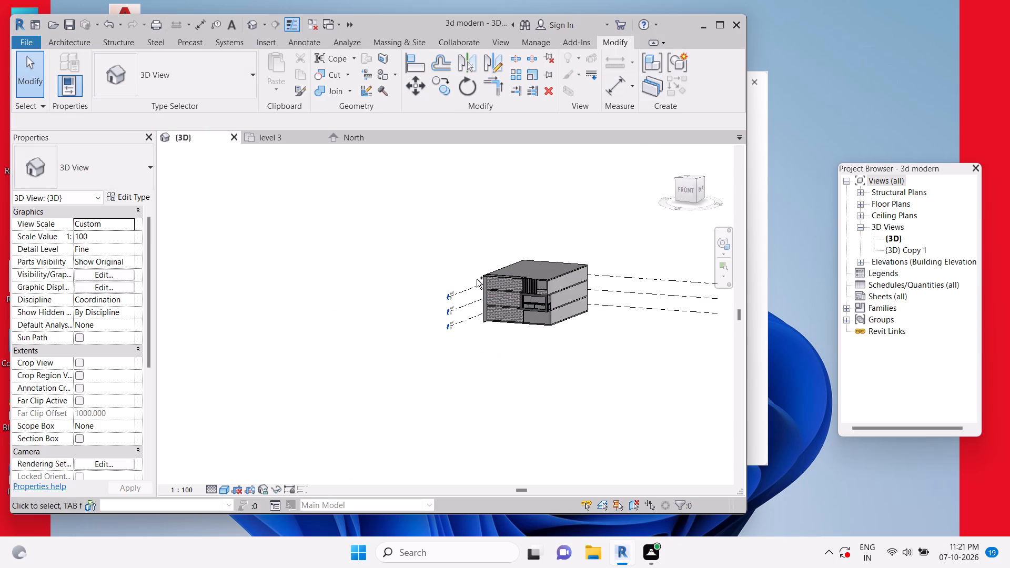
Save the project.
key("ctrl+s")
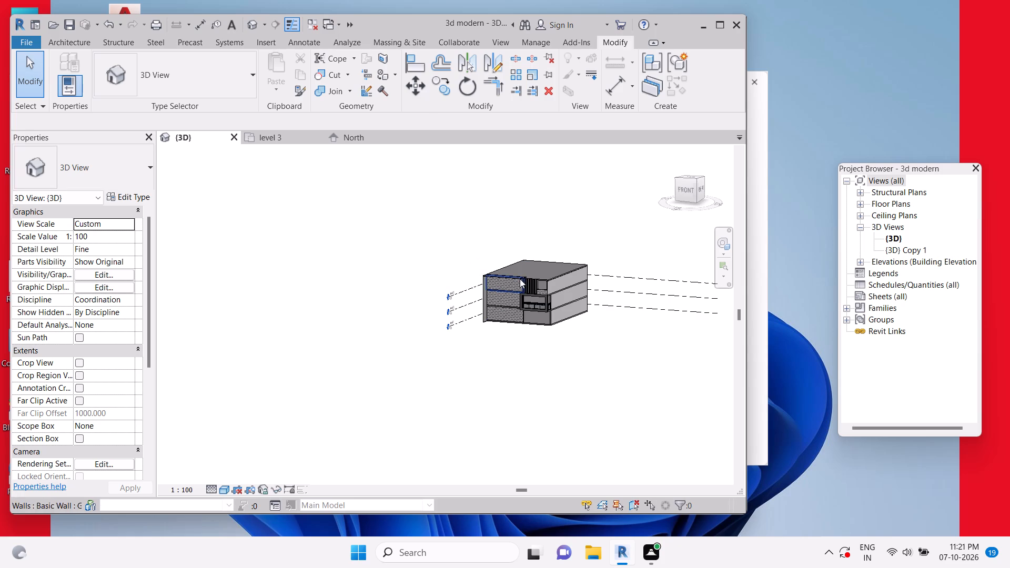
key("Escape")
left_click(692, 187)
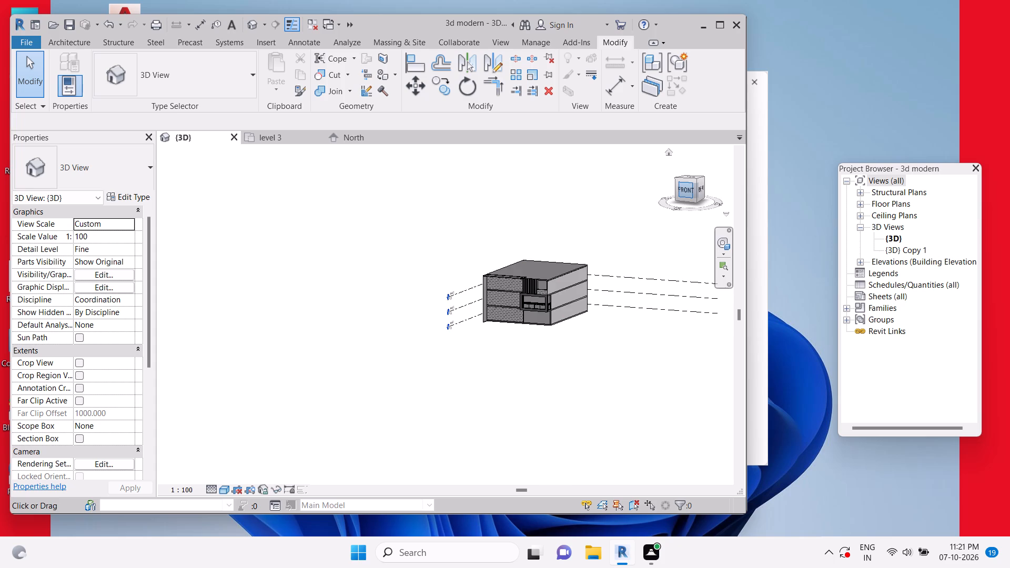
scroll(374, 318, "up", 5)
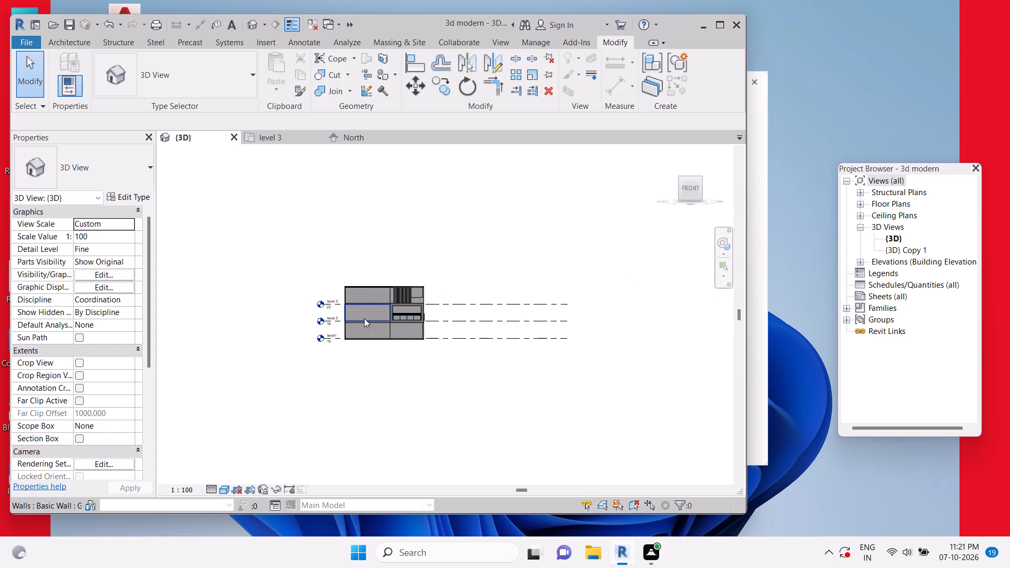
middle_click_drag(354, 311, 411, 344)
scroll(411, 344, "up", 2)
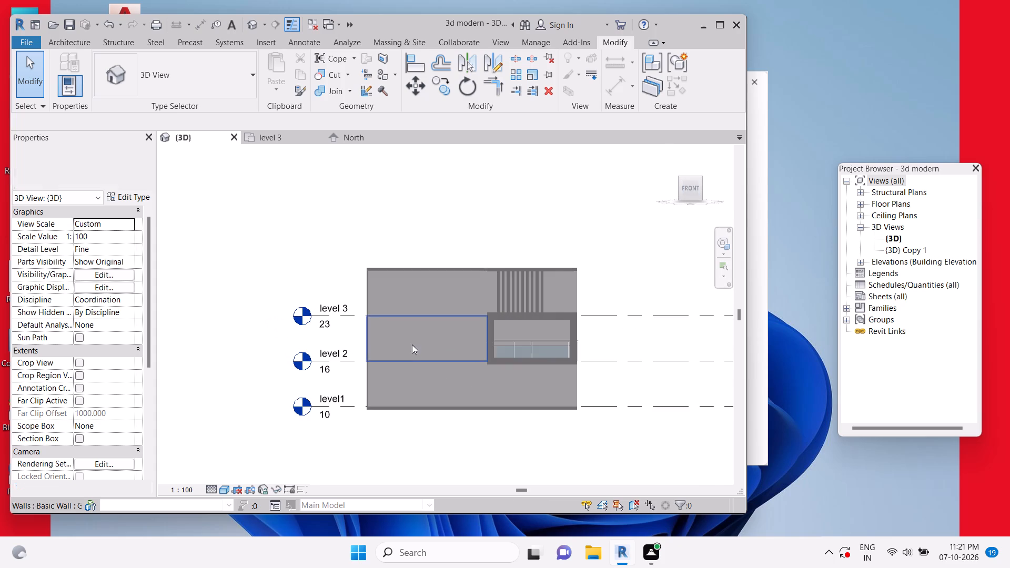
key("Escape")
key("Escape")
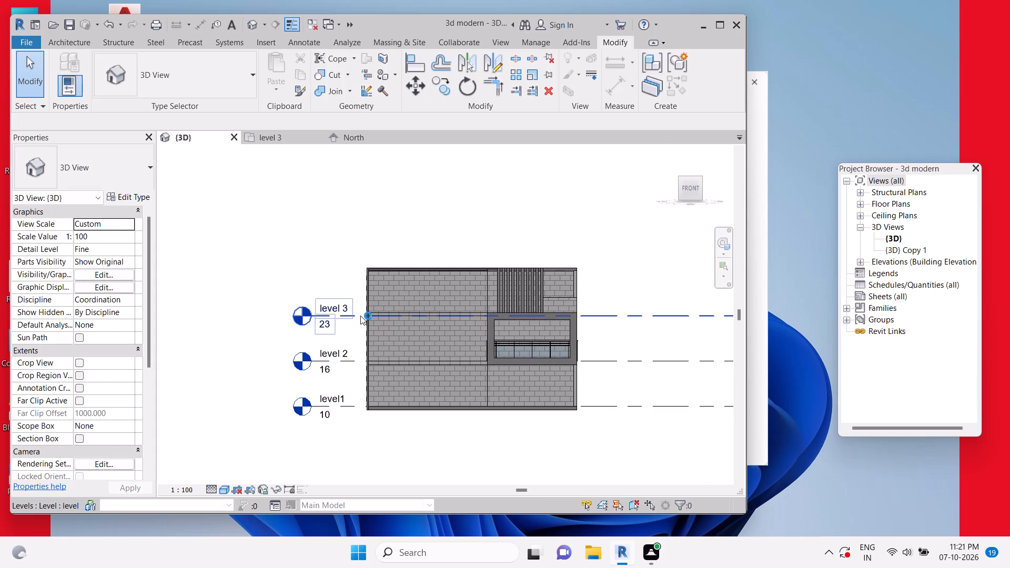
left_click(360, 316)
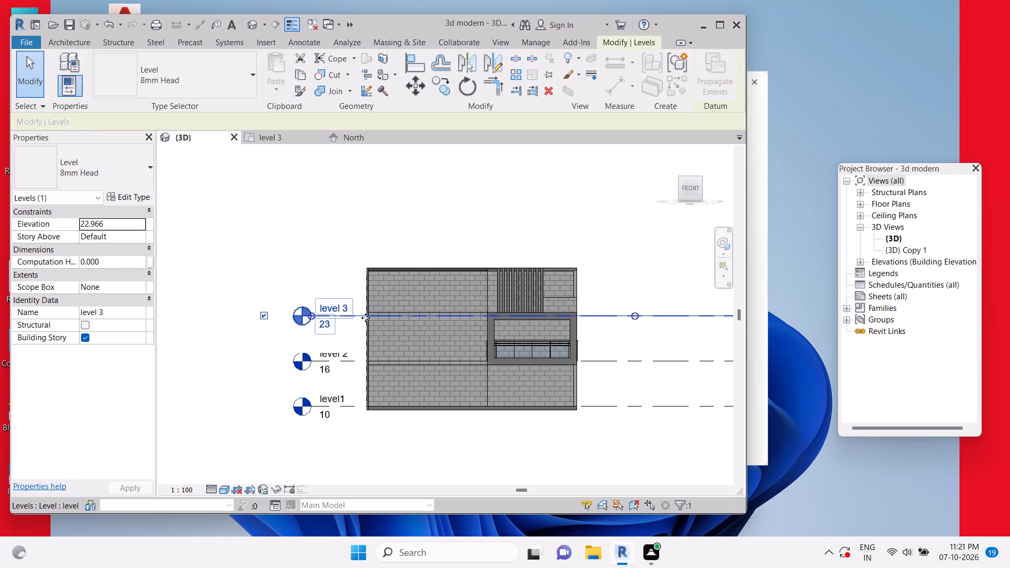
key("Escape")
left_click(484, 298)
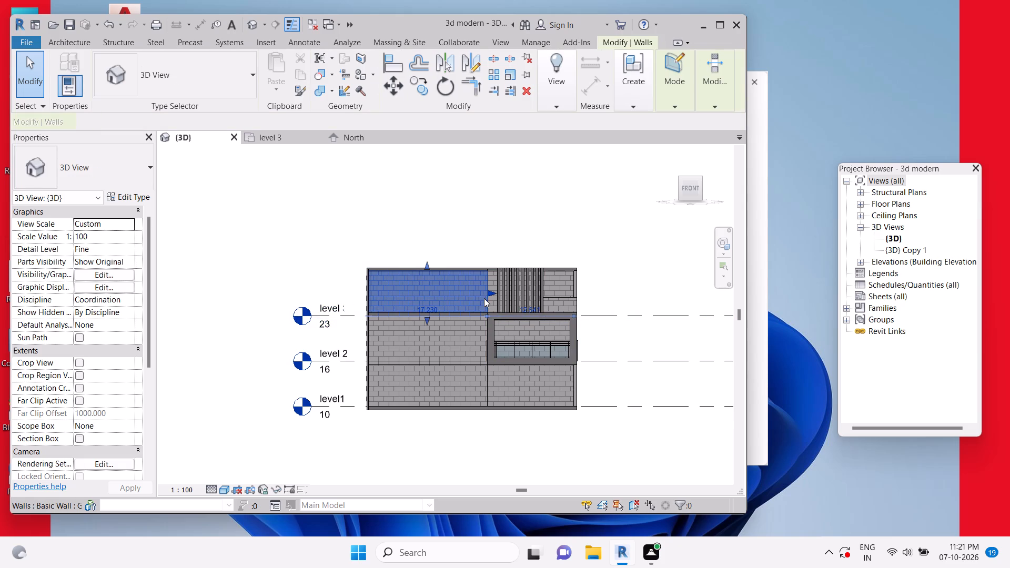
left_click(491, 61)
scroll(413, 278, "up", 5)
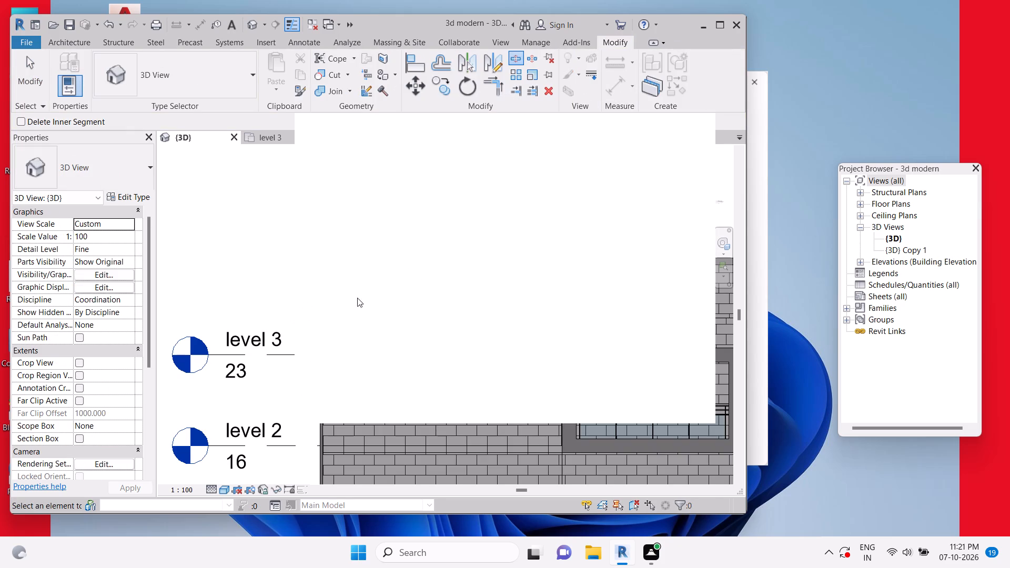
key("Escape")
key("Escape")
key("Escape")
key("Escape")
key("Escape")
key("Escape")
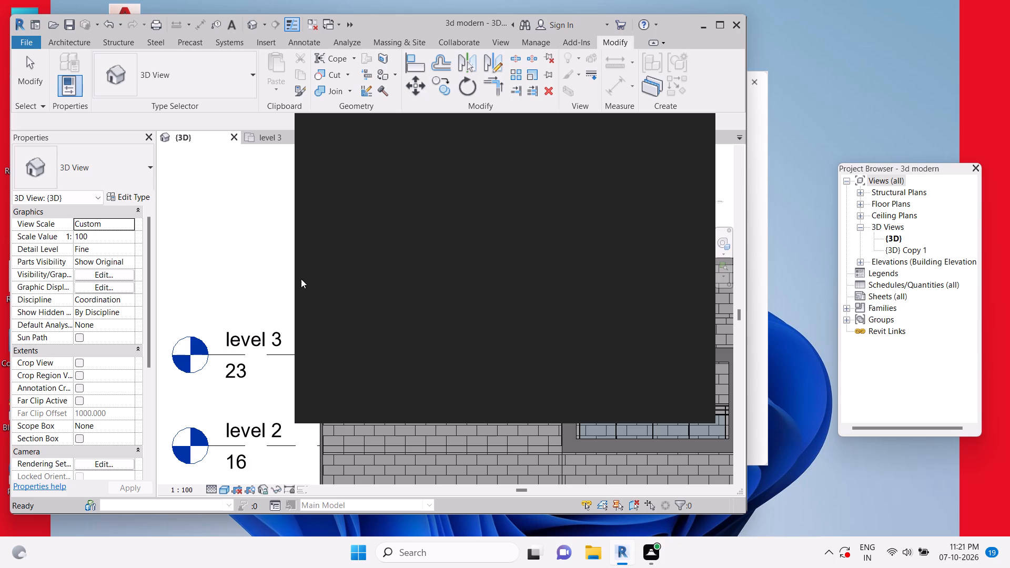
Close the Autodesk notification window covering the 3D view.
key("Escape")
left_click(271, 278)
key("Escape")
key("Escape")
key("Escape")
key("Escape")
key("Escape")
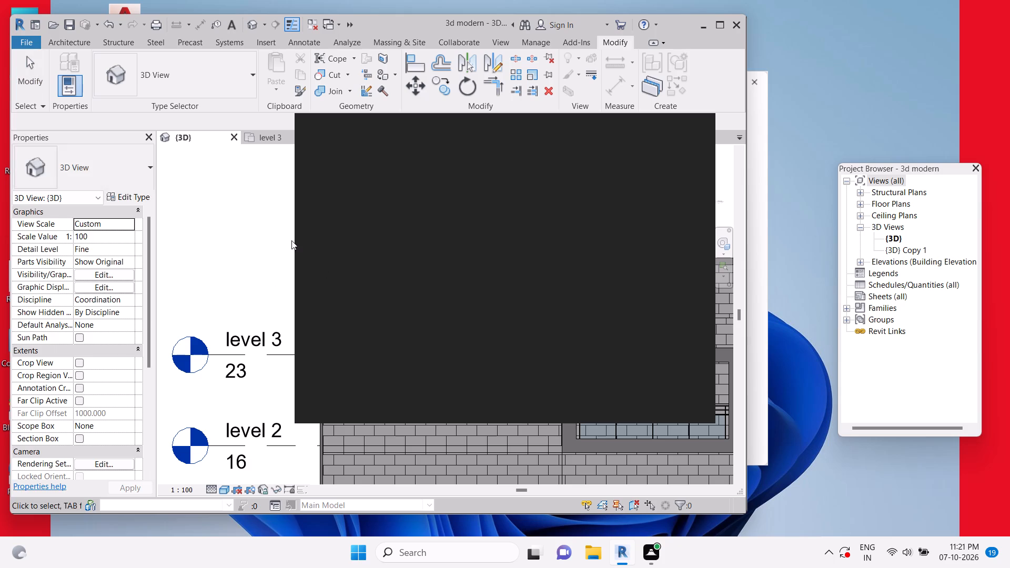
key("Escape")
key("Escape")
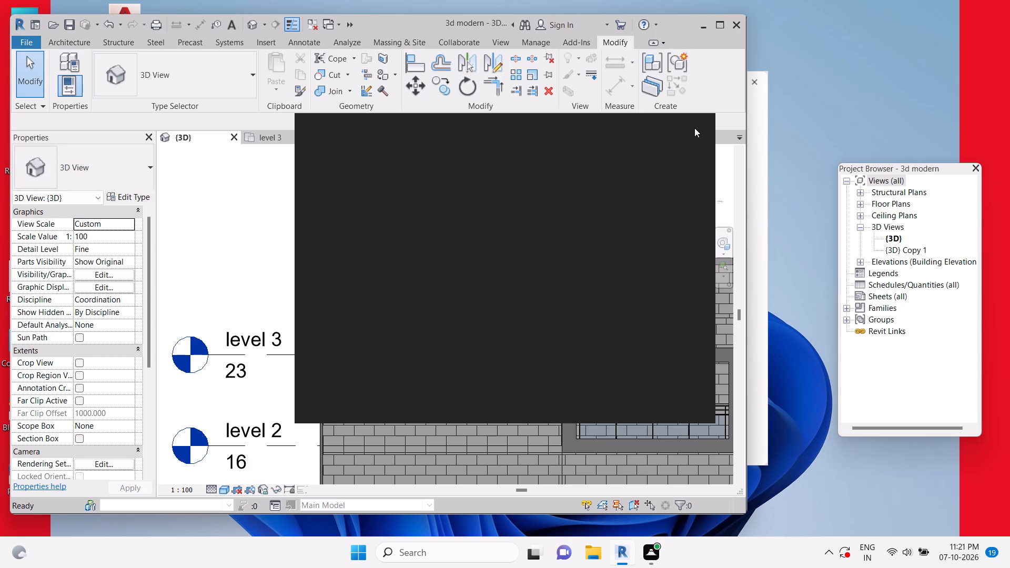
left_click(700, 129)
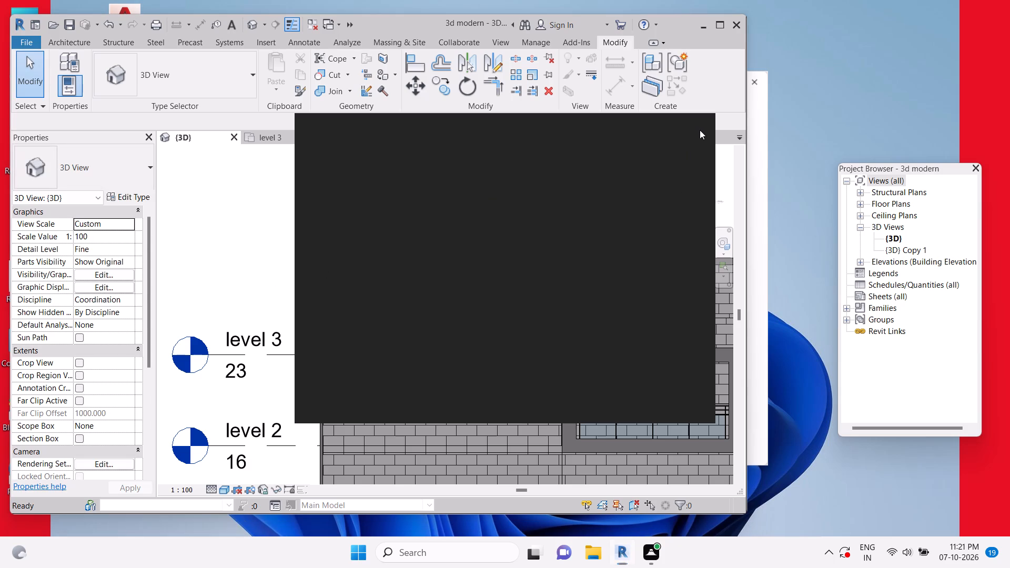
key("Escape")
key("Escape")
key("Escape")
key("Escape")
key("Escape")
key("Escape")
key("Escape")
key("Escape")
key("Escape")
key("Escape")
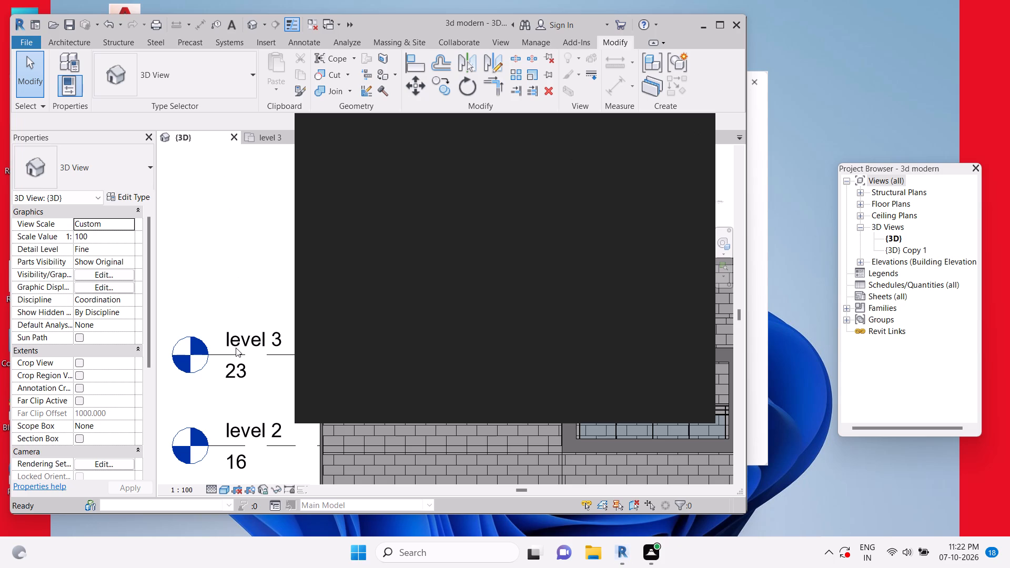
left_click(239, 341)
key("Escape")
key("Escape")
key("Escape")
key("Escape")
key("Escape")
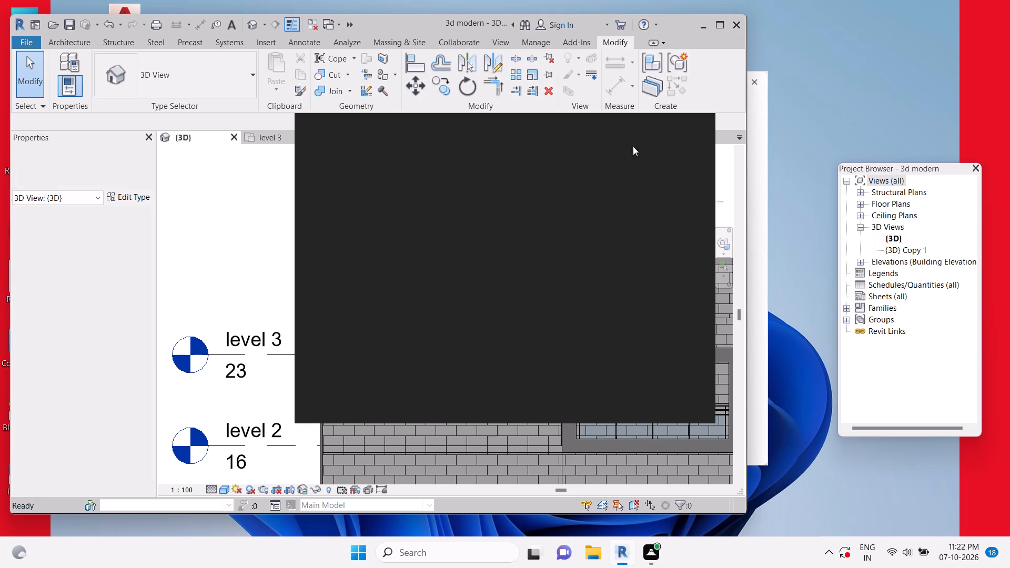
key("Escape")
key("Escape")
key("Escape")
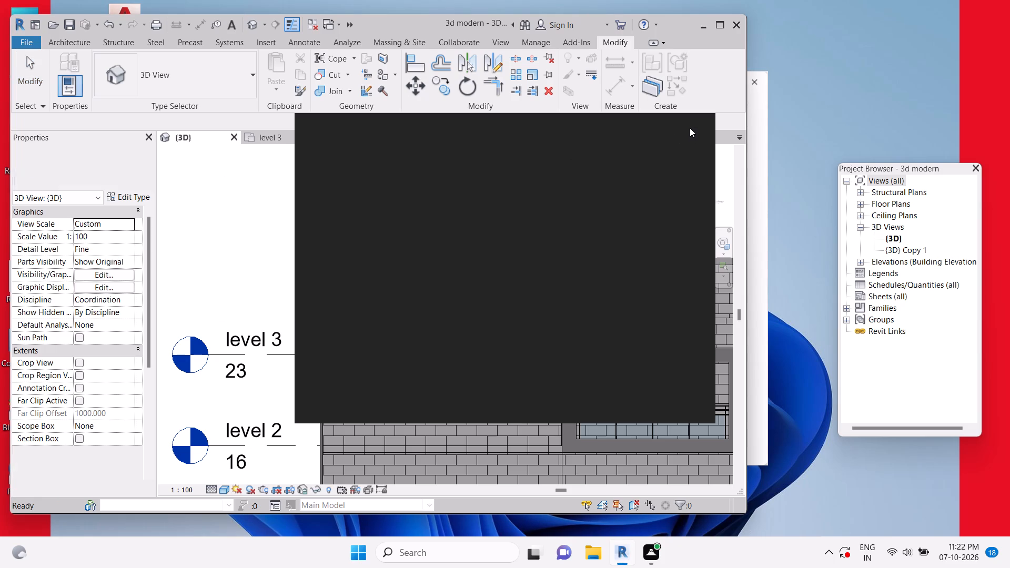
key("Escape")
key("Escape")
key("Escape")
left_click(688, 129)
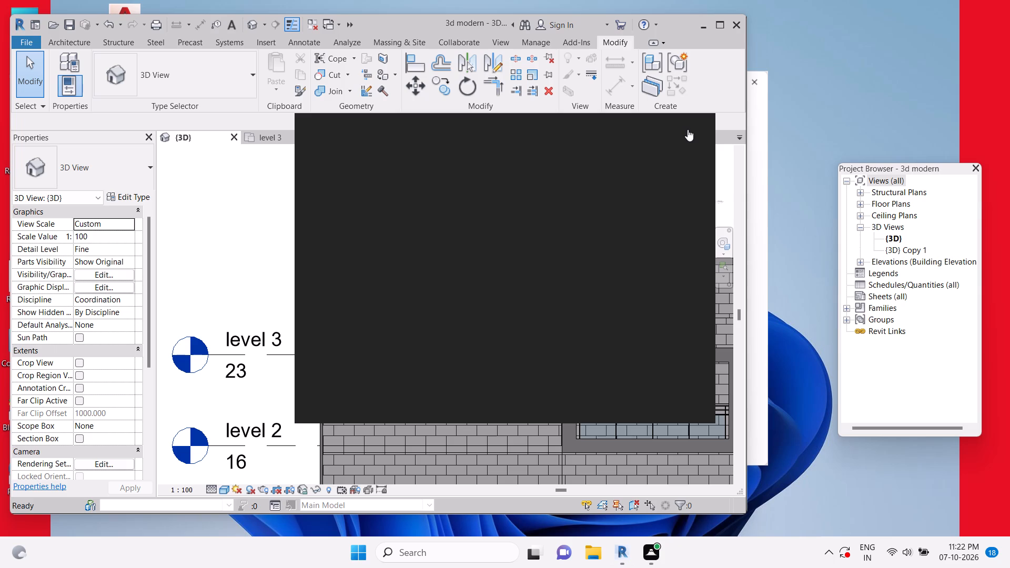
key("Escape")
Split the level 3 front wall so the segment next to the vertical fins is about 10.46 long.
middle_click_drag(484, 307, 484, 266)
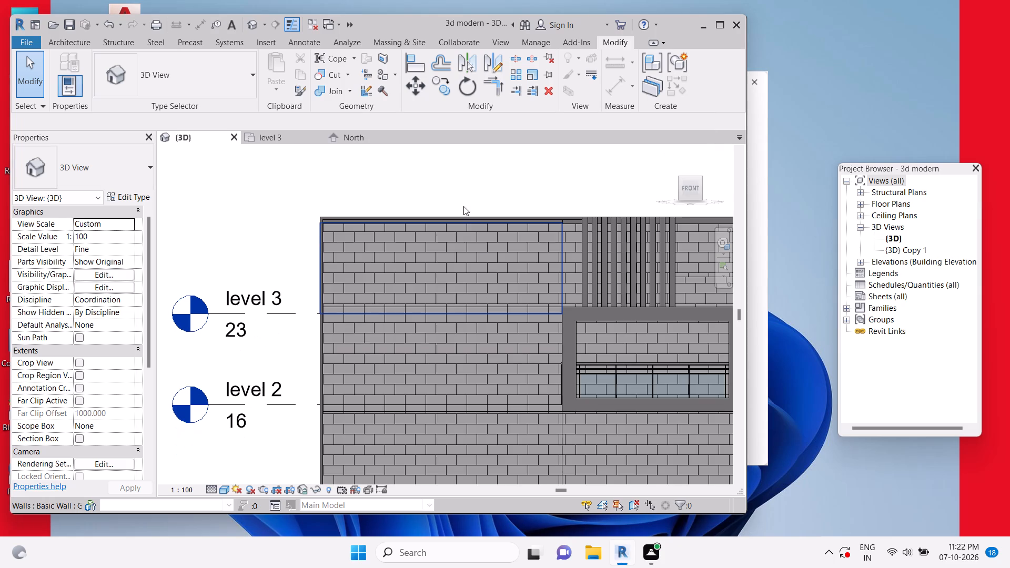
left_click(561, 253)
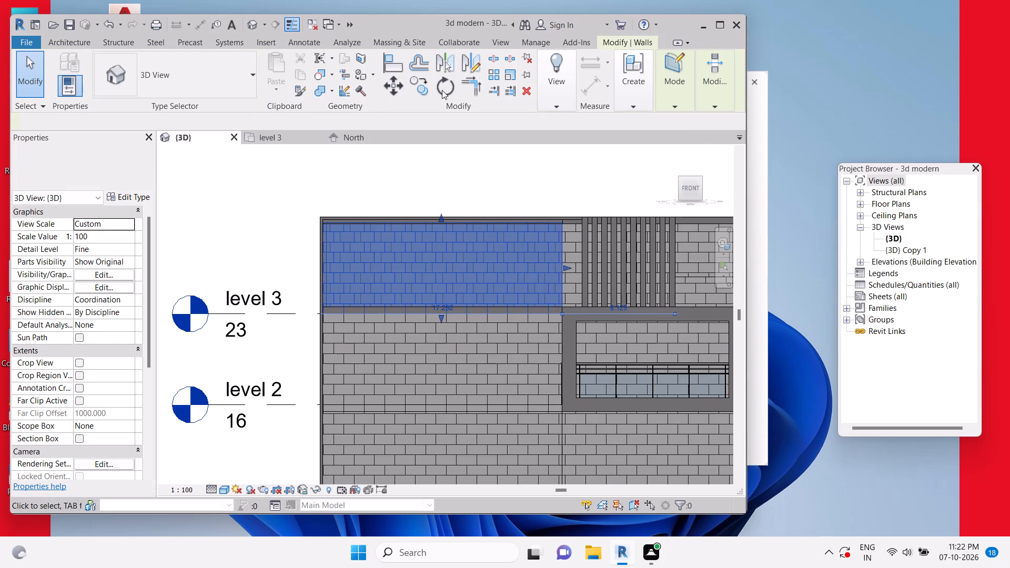
left_click(489, 53)
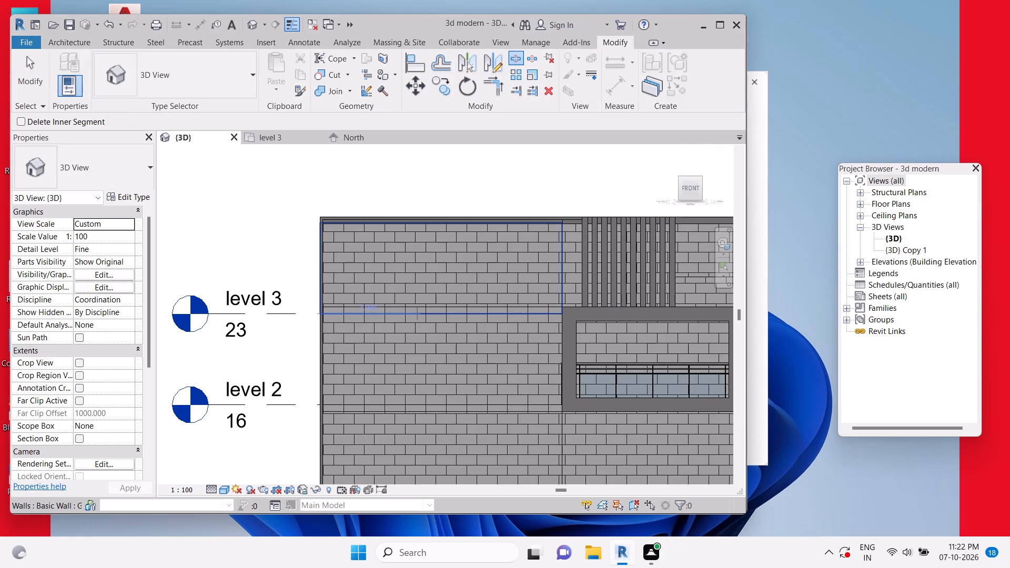
left_click(420, 224)
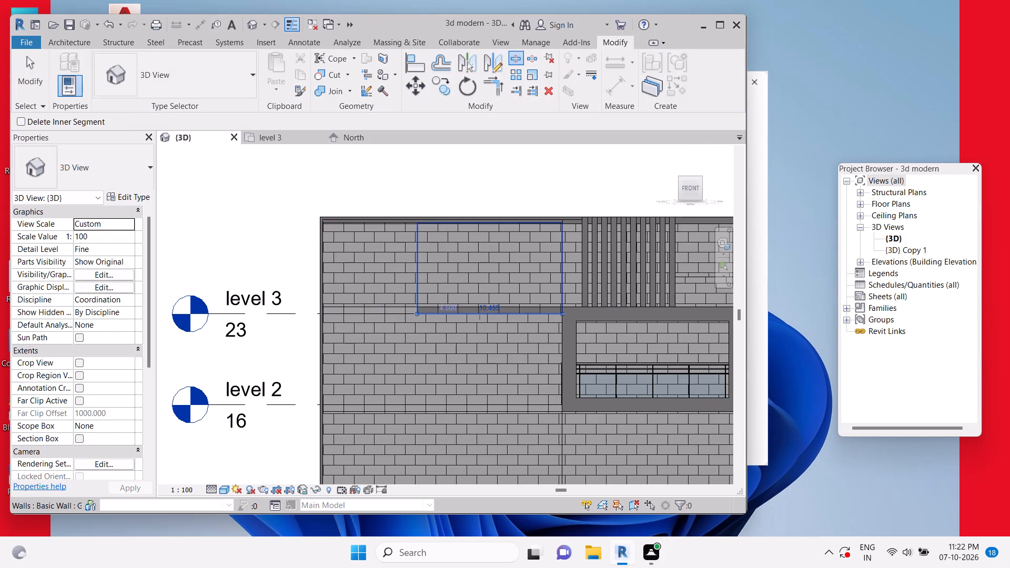
key("Escape")
key("Escape")
key("Escape")
Shorten the level 3 front wall segment beside the vertical fins to a length of 5.5.
left_click(419, 249)
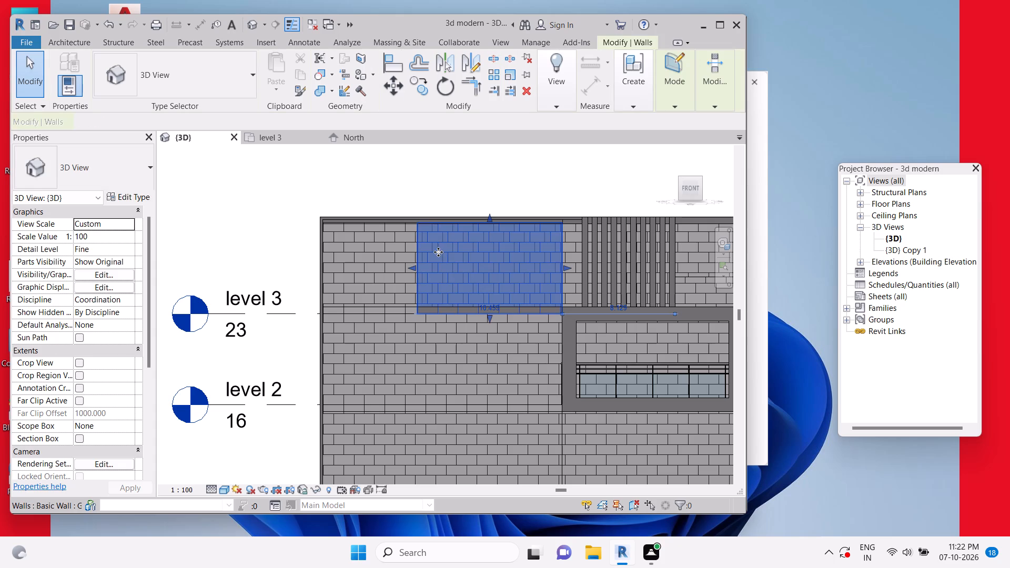
left_click_drag(413, 268, 479, 269)
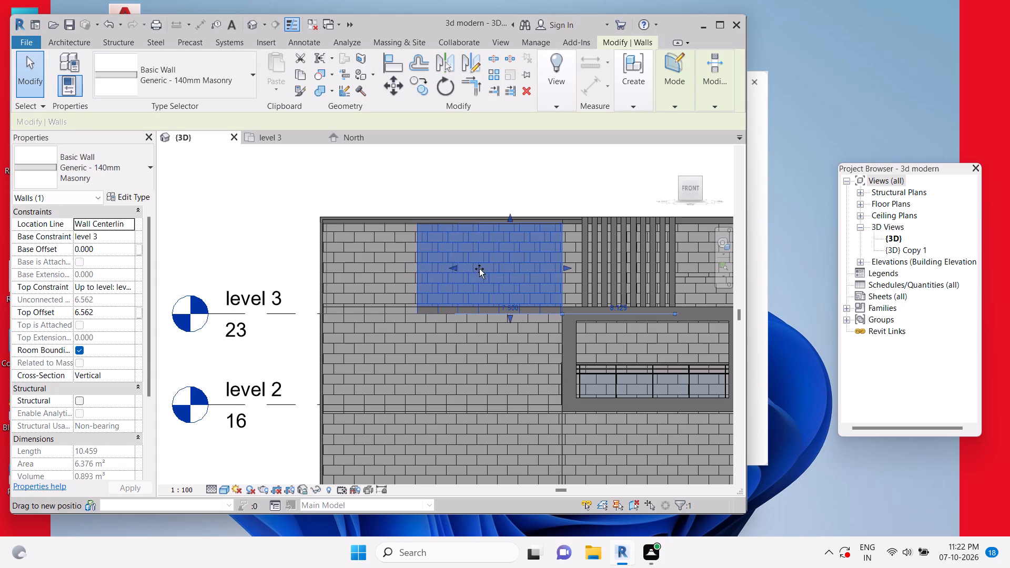
left_click_drag(479, 269, 486, 269)
key("Escape")
key("Escape")
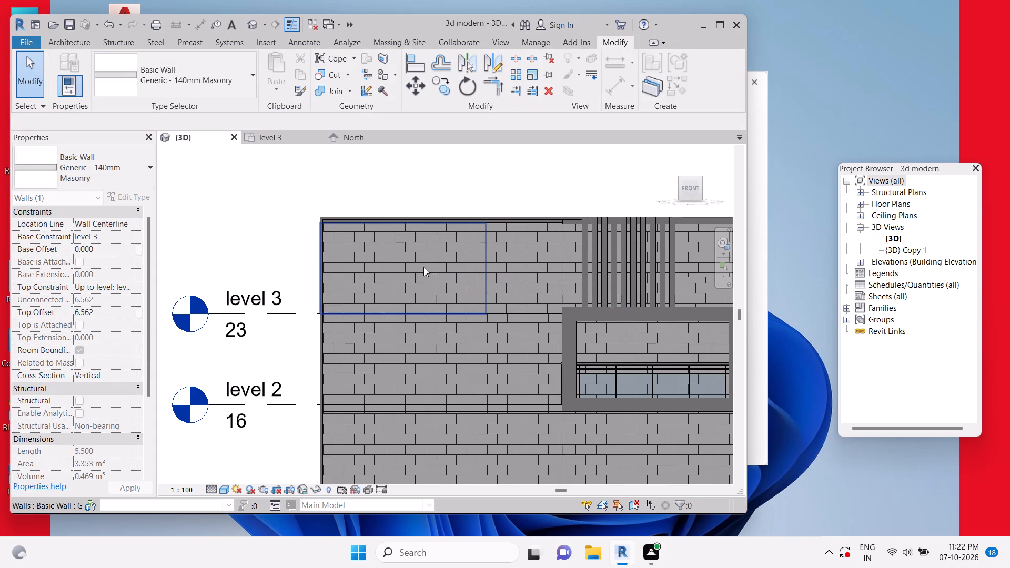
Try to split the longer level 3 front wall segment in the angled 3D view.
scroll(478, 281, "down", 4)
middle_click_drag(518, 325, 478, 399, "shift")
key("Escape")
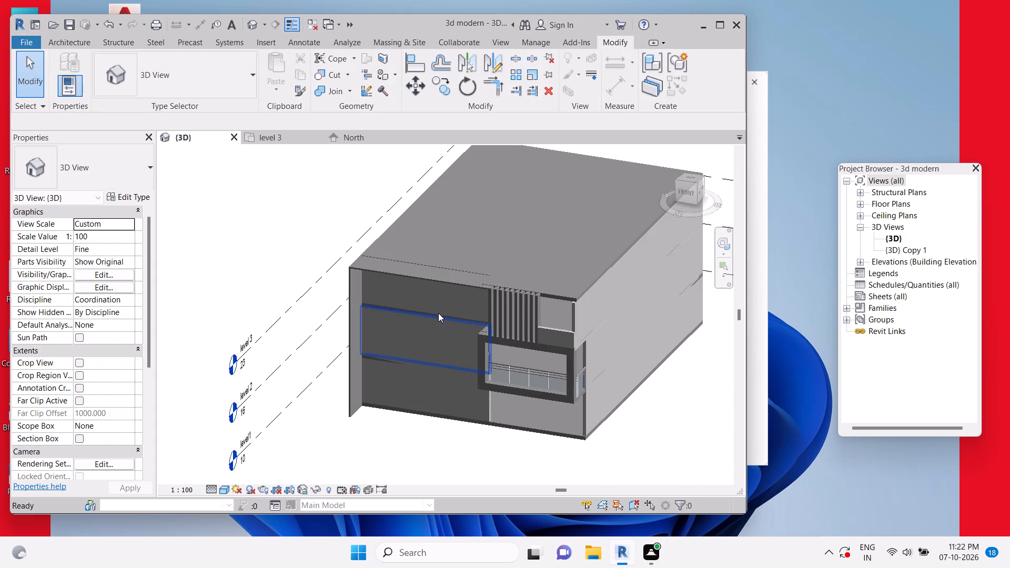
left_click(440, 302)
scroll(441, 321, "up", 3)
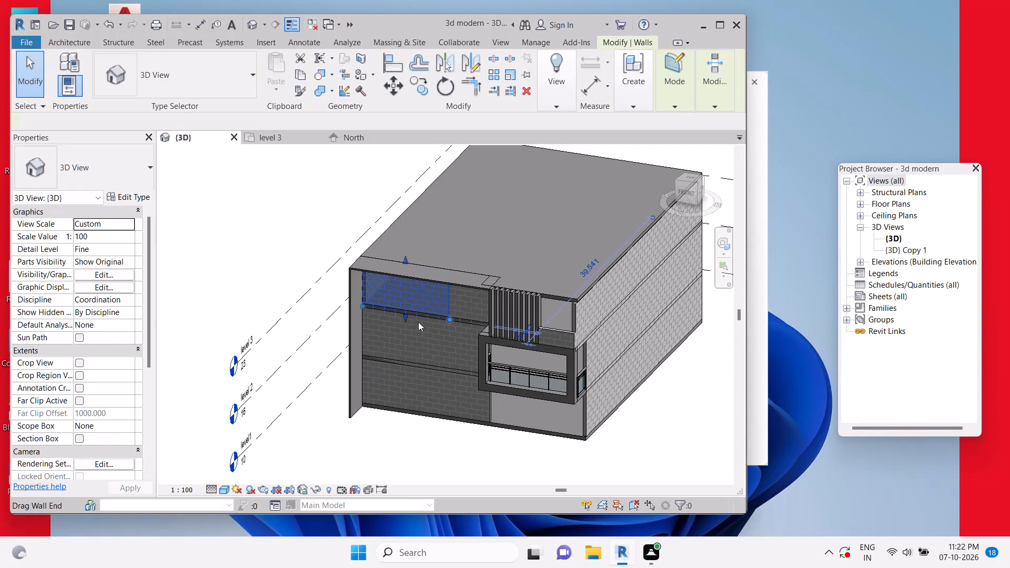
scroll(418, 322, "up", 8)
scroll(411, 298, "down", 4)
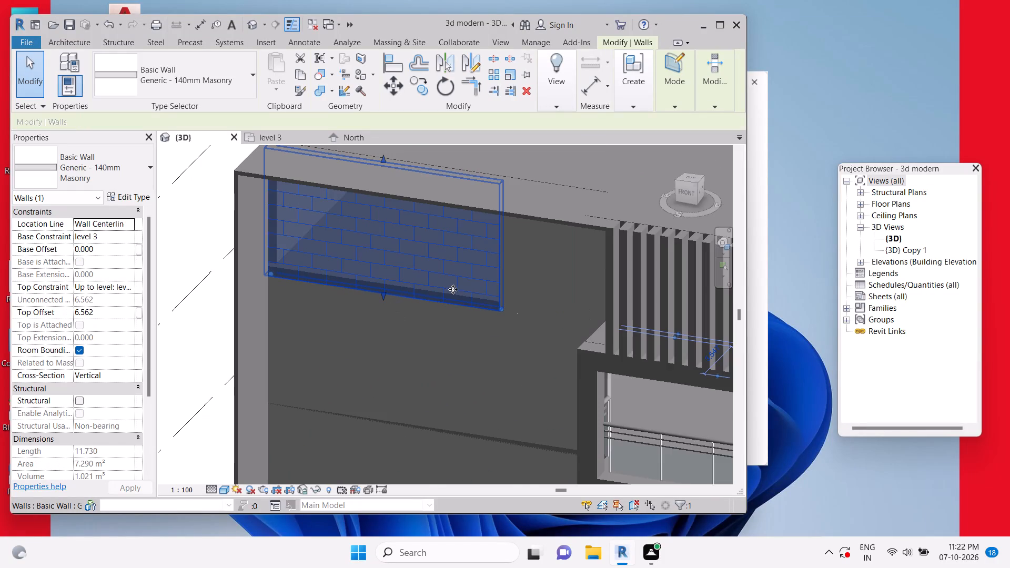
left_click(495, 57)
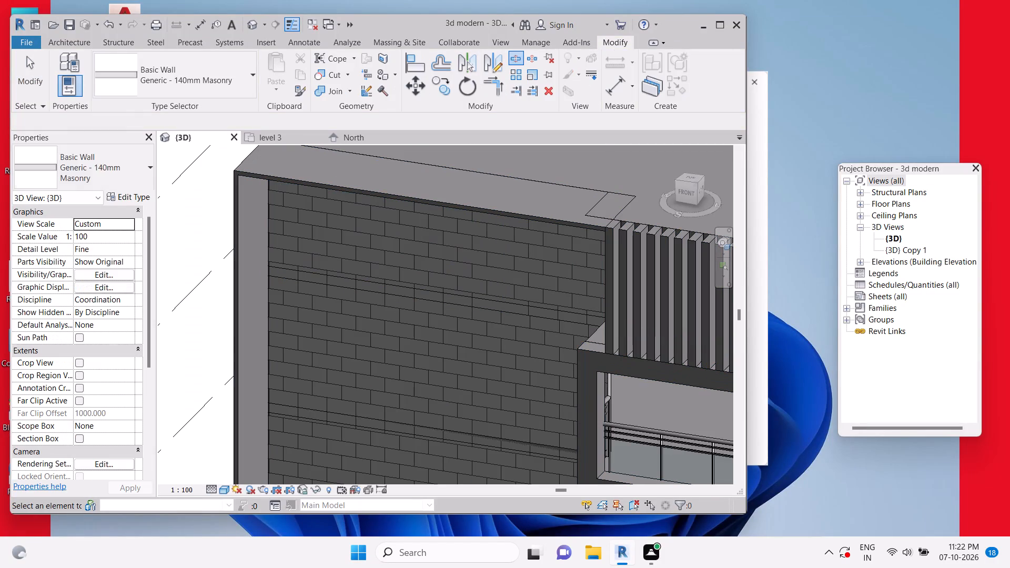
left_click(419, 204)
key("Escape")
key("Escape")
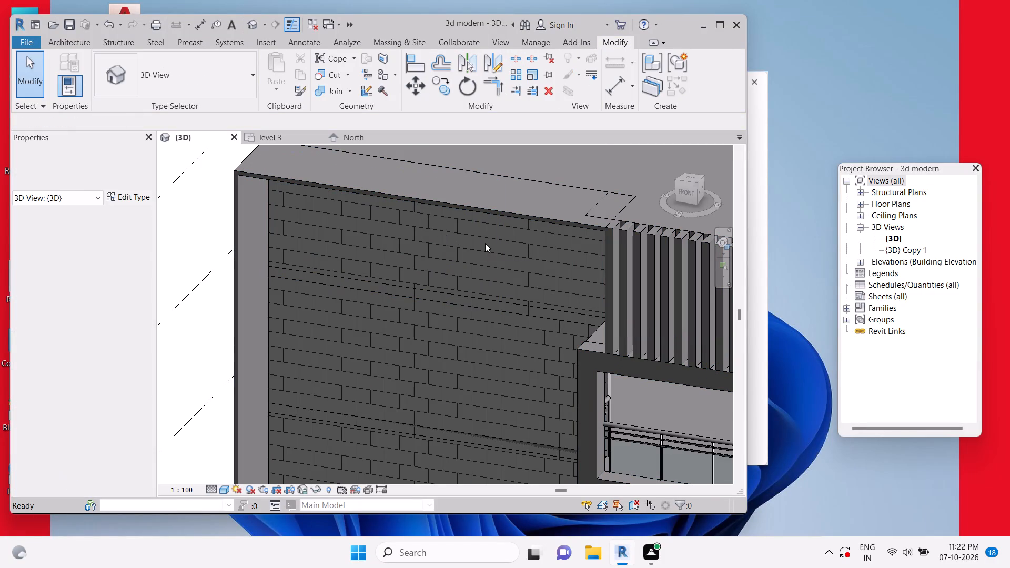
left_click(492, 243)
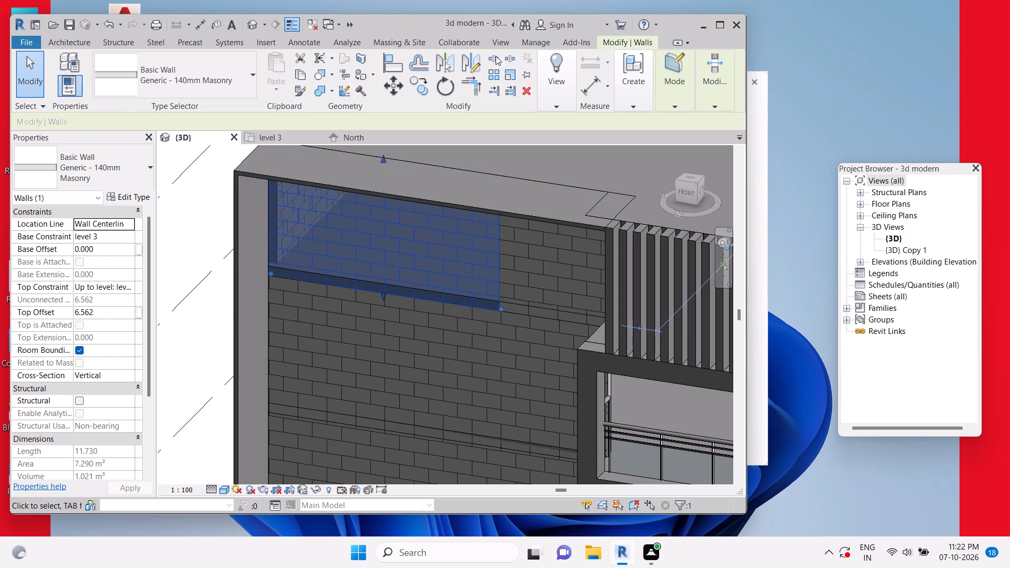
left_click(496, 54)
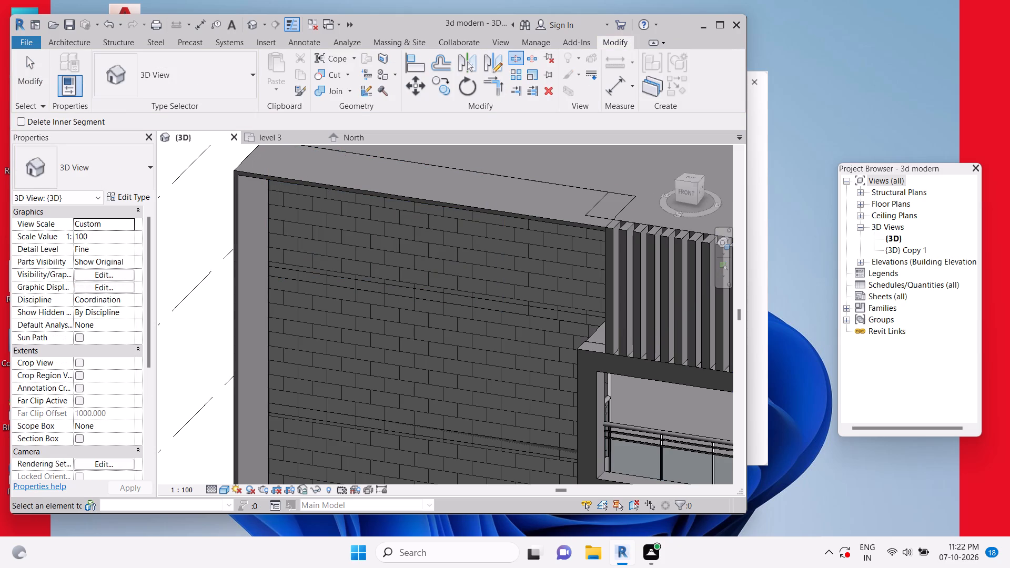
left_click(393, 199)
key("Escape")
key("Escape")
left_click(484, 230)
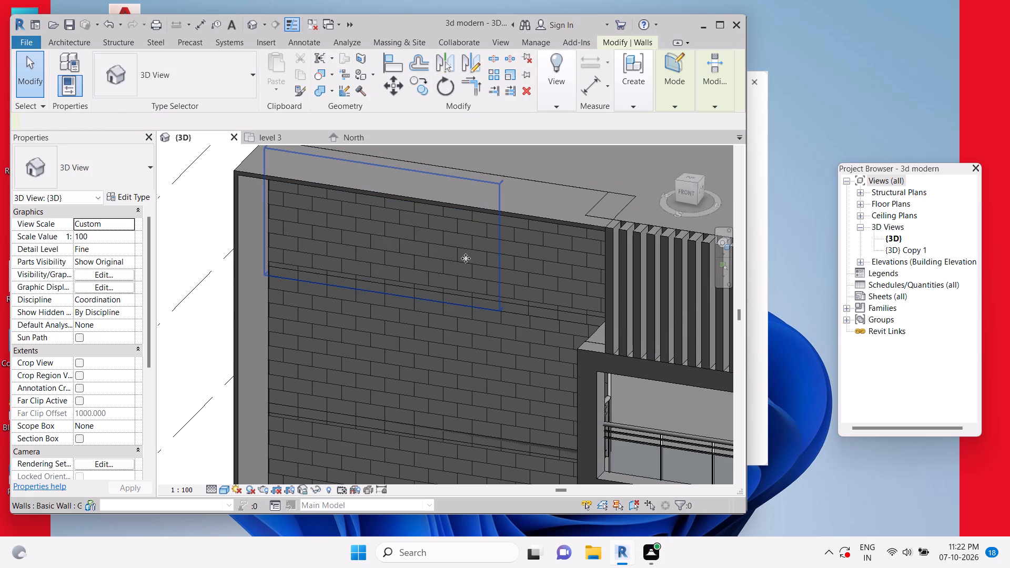
From the front view, split the longer level 3 front wall segment about 5.6 from its outer corner end.
left_click(683, 195)
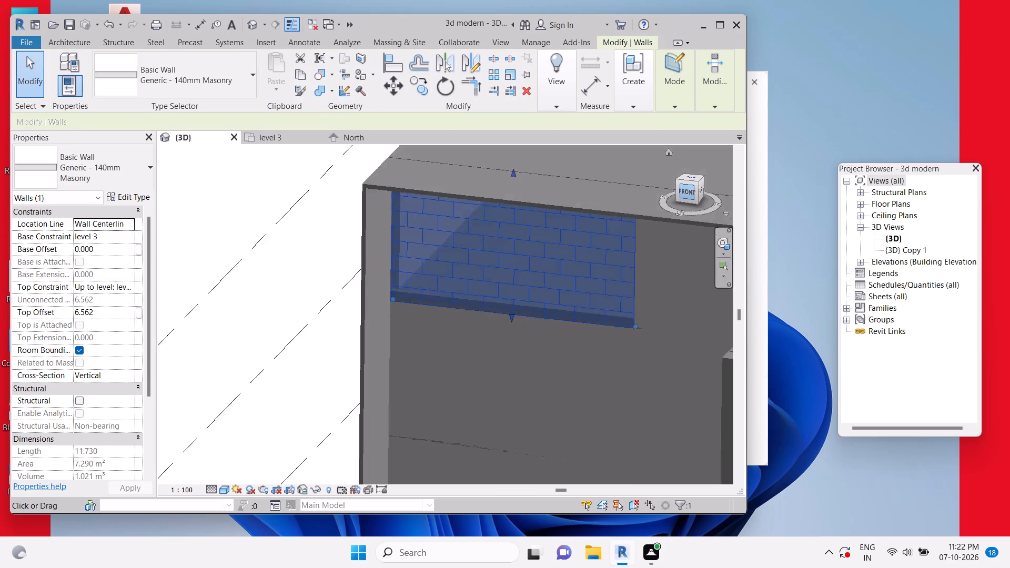
left_click(497, 60)
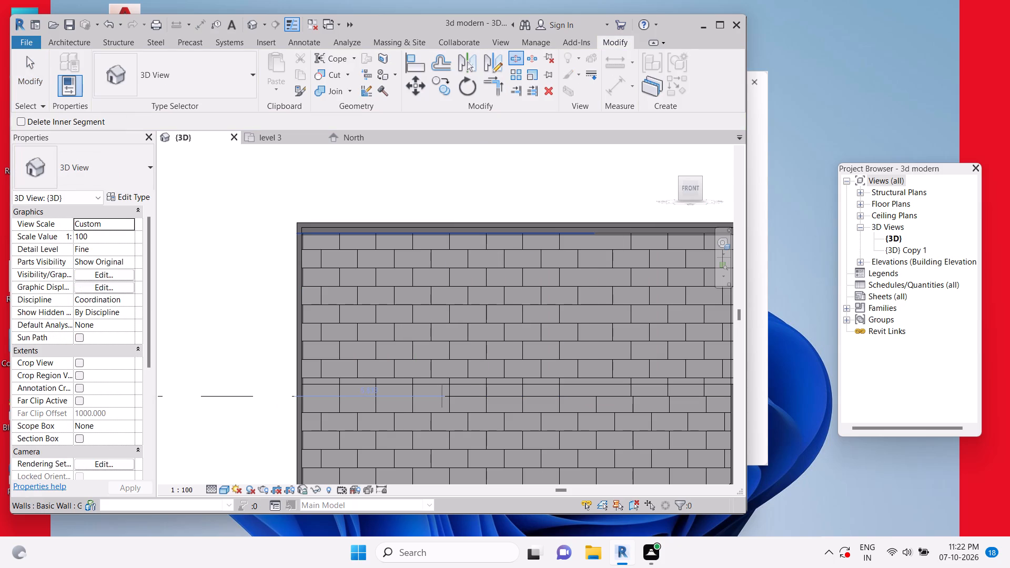
left_click(442, 234)
key("Escape")
key("Escape")
key("Escape")
Delete the middle segment of the level 3 front wall.
scroll(524, 273, "down", 6)
middle_click_drag(573, 317, 515, 381, "shift")
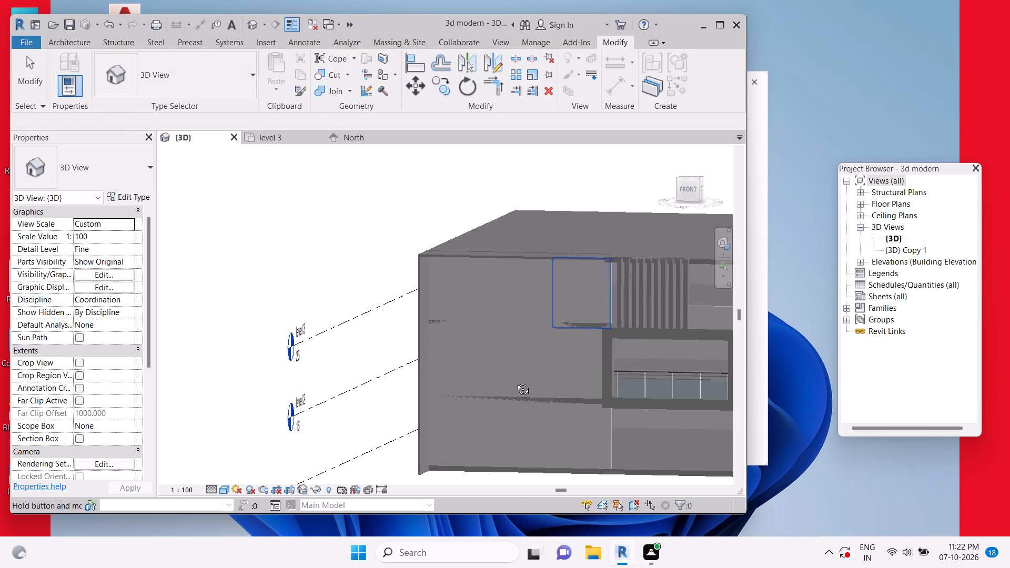
middle_click_drag(515, 381, 508, 390, "shift")
key("Escape")
left_click(533, 298)
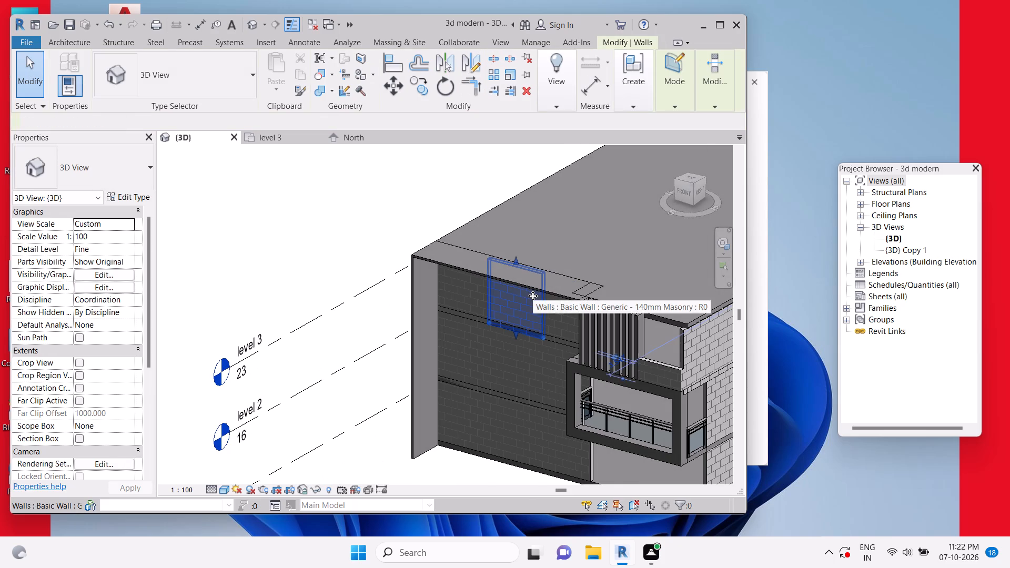
key("Delete")
Delete the level 2 front wall beneath the new level 3 opening.
scroll(547, 284, "down", 5)
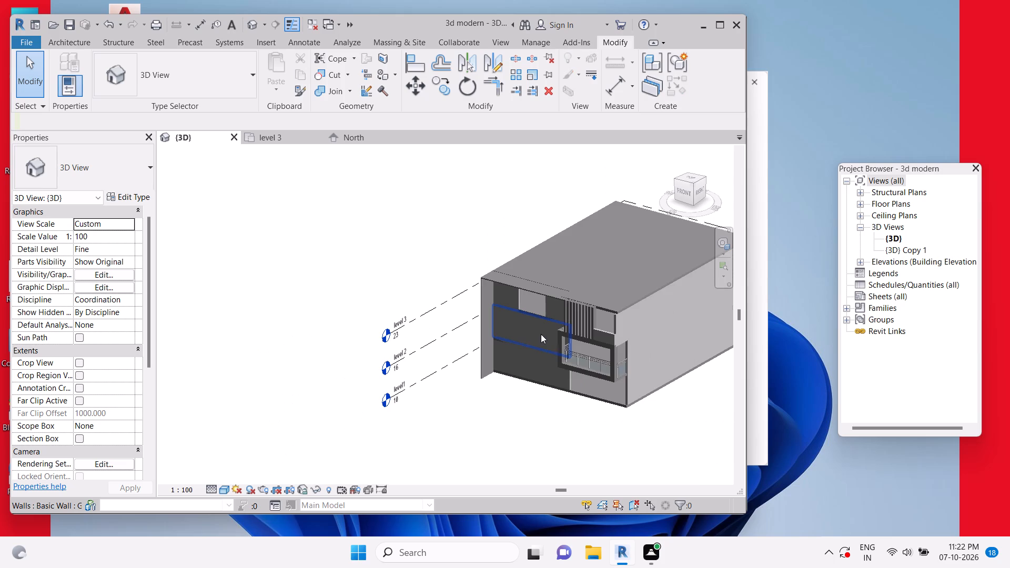
left_click(541, 334)
scroll(521, 316, "up", 6)
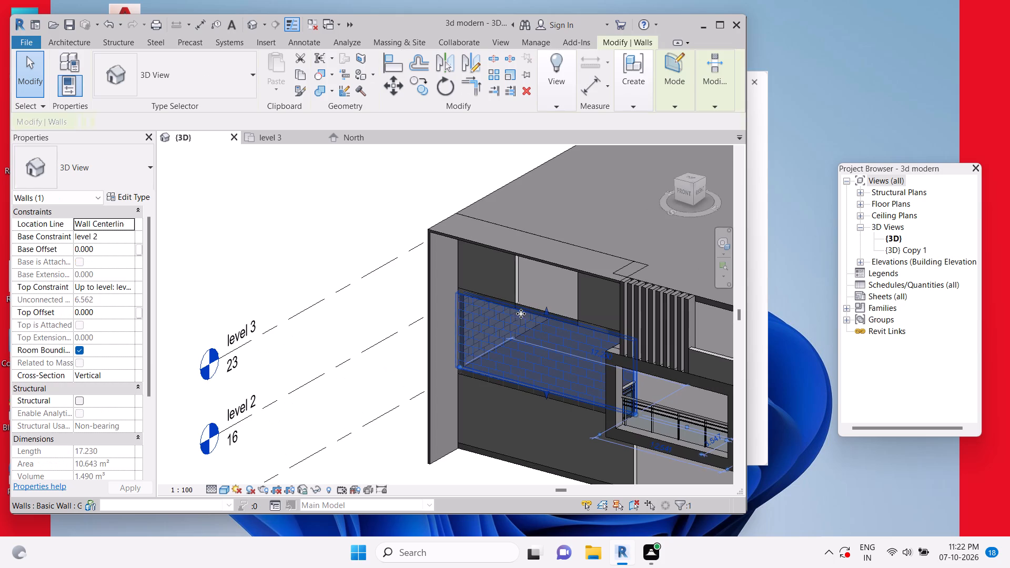
key("Delete")
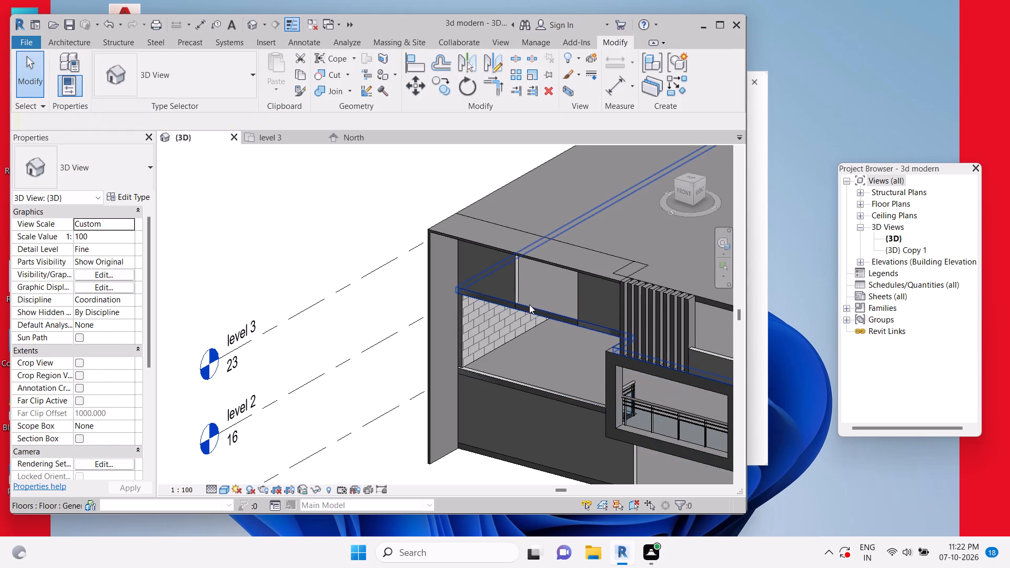
From the front view, shorten the level 3 front wall segment at the outer corner to a length of 4.5.
scroll(532, 303, "down", 4)
middle_click_drag(531, 324, 574, 299, "shift")
scroll(572, 301, "up", 1, "shift")
left_click(686, 190)
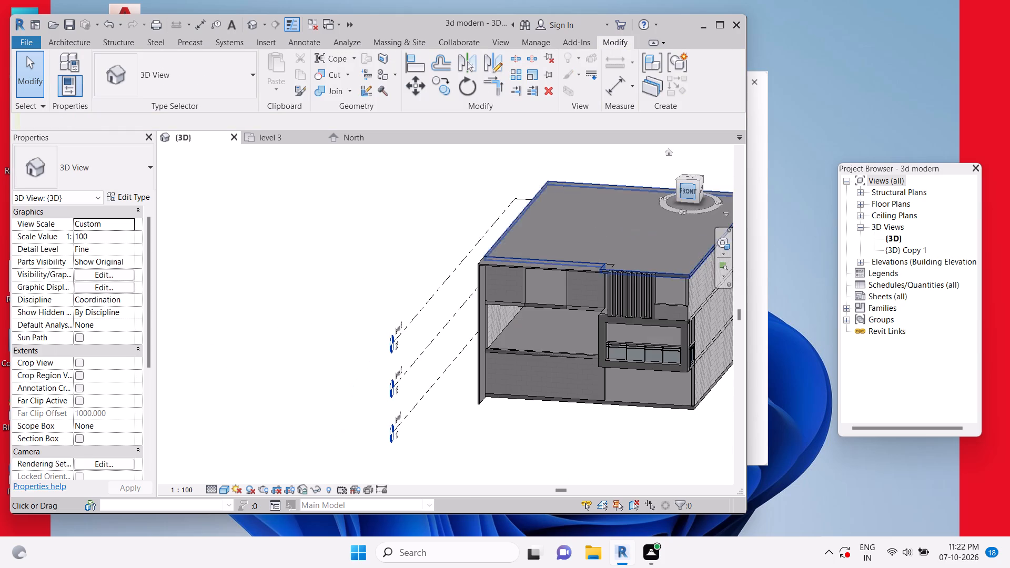
scroll(366, 309, "up", 6)
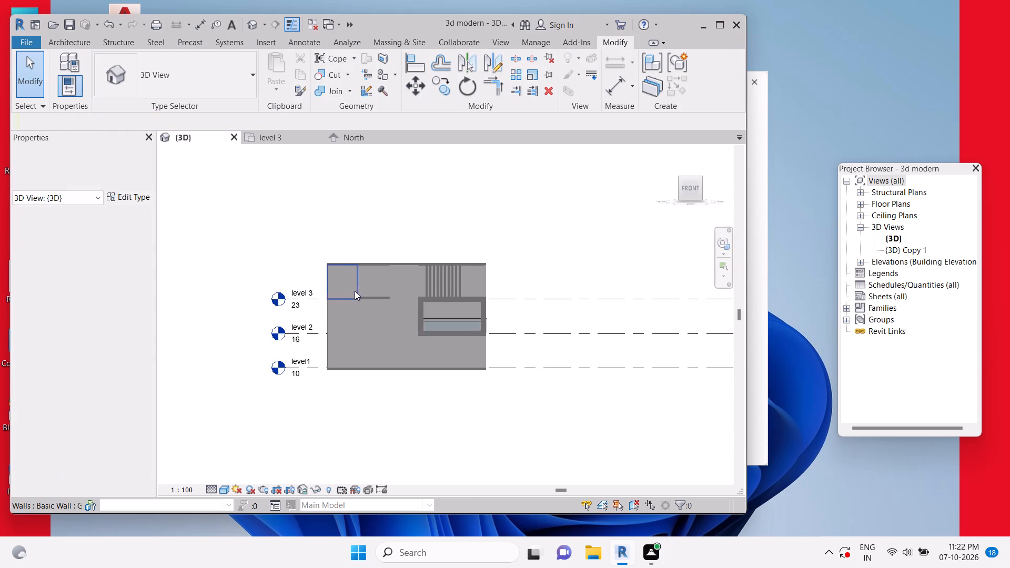
scroll(355, 291, "up", 9)
middle_click_drag(352, 281, 385, 292)
left_click(395, 286)
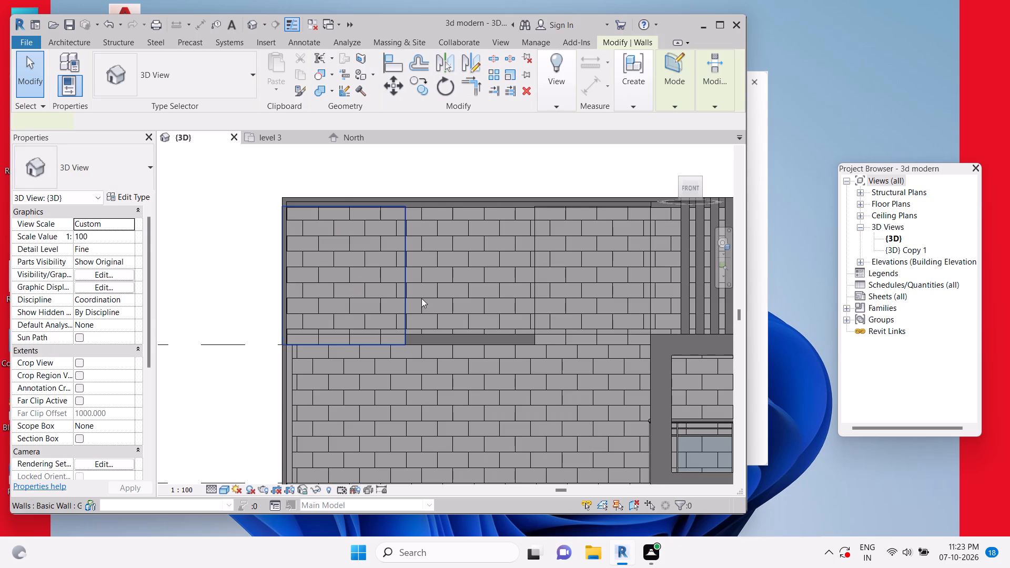
left_click_drag(412, 273, 394, 275)
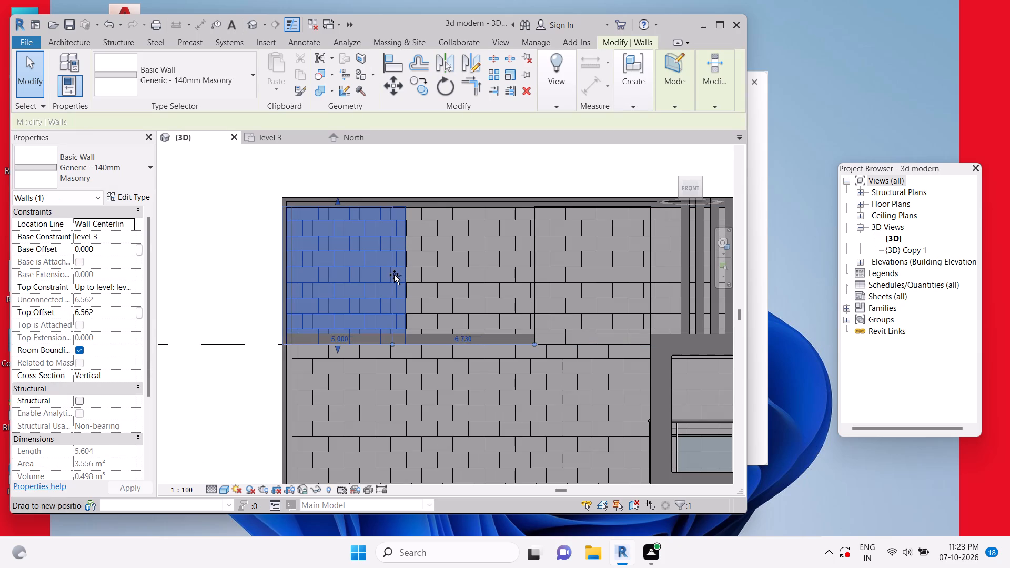
left_click_drag(394, 275, 387, 275)
key("Escape")
key("Escape")
key("Escape")
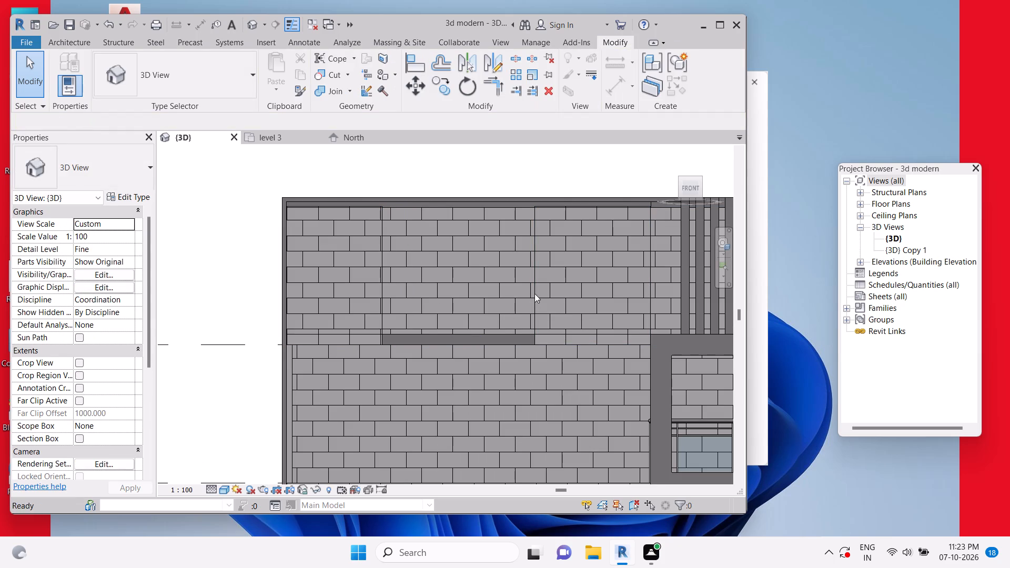
Shorten the level 3 front wall segment beside the vertical fins to a length of 4.5.
left_click(535, 292)
left_click_drag(532, 275, 547, 277)
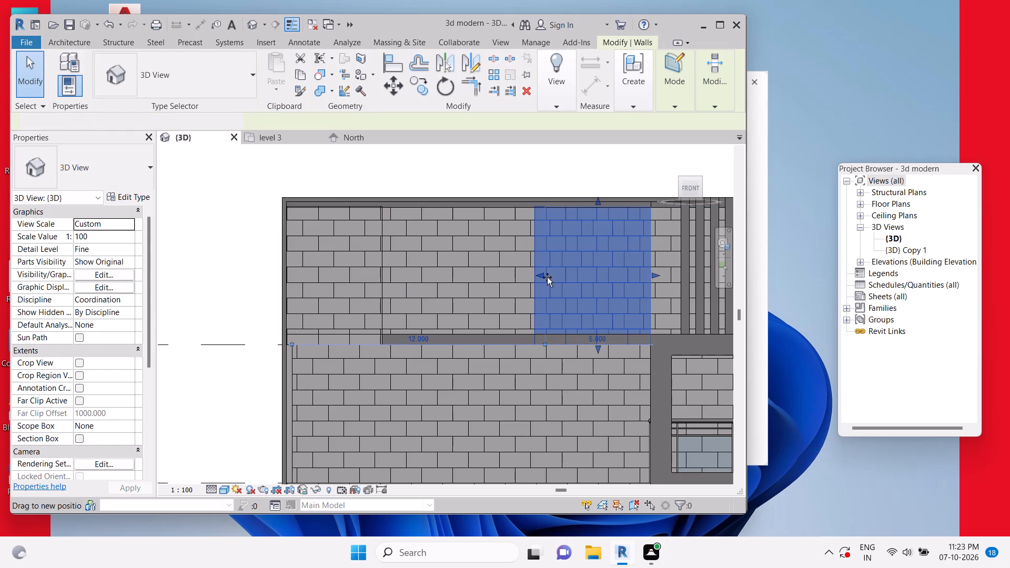
left_click_drag(547, 277, 551, 277)
key("Escape")
key("Escape")
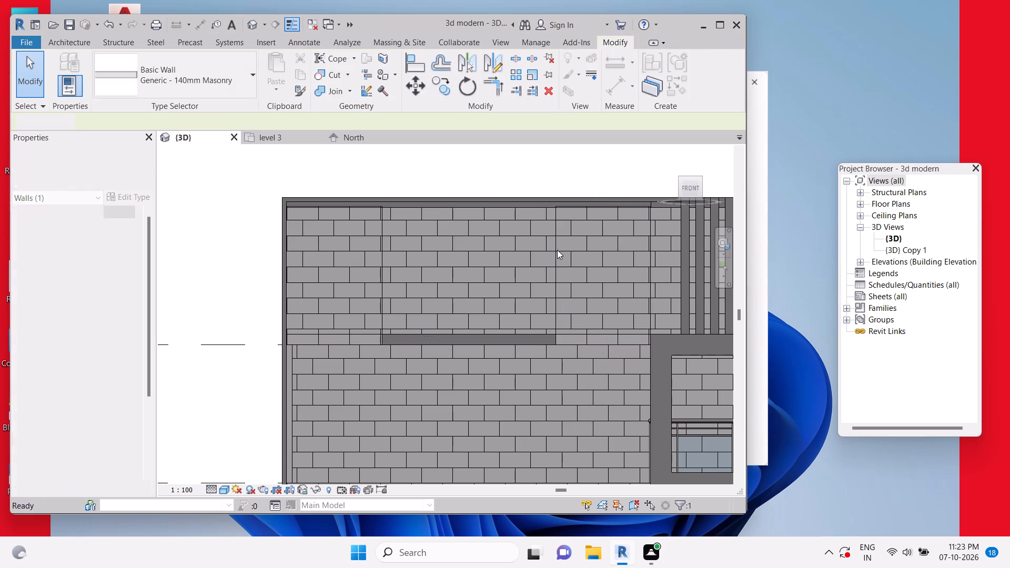
Copy the two level 3 front wall segments to the clipboard and open the paste options.
scroll(558, 250, "down", 4)
middle_click_drag(598, 297, 553, 350, "shift")
key("Escape")
key("Escape")
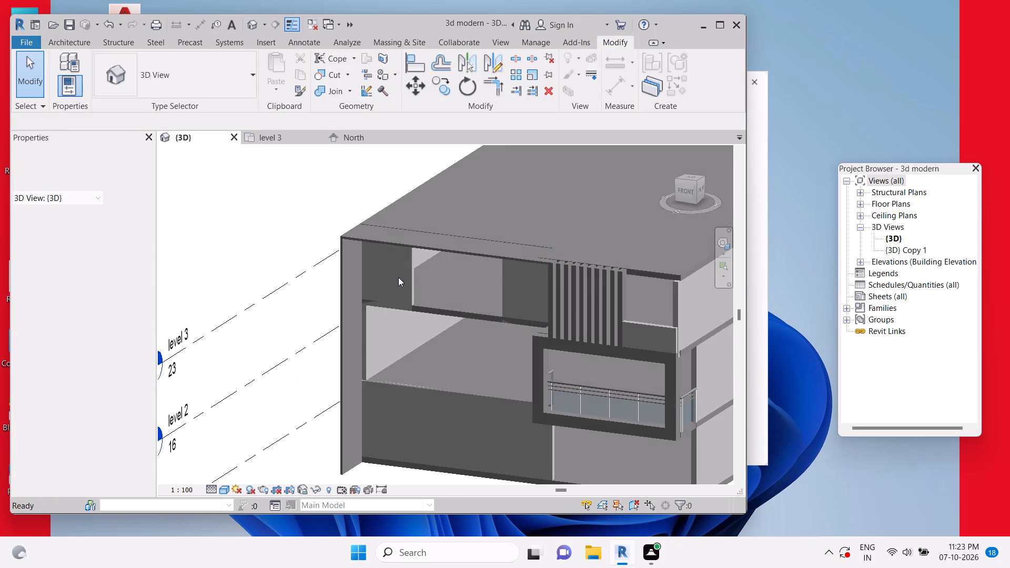
left_click(405, 275)
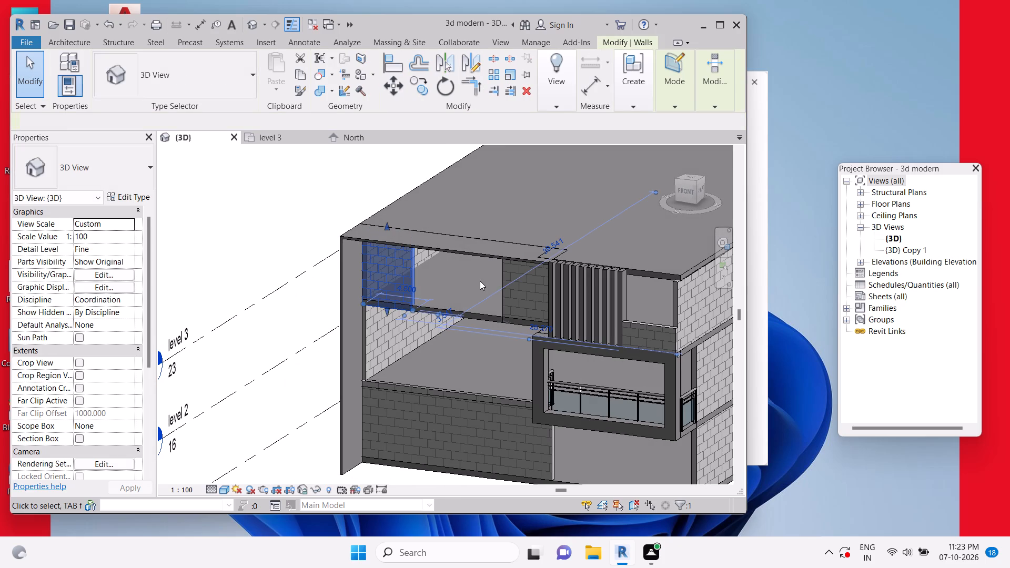
left_click(505, 302, "ctrl")
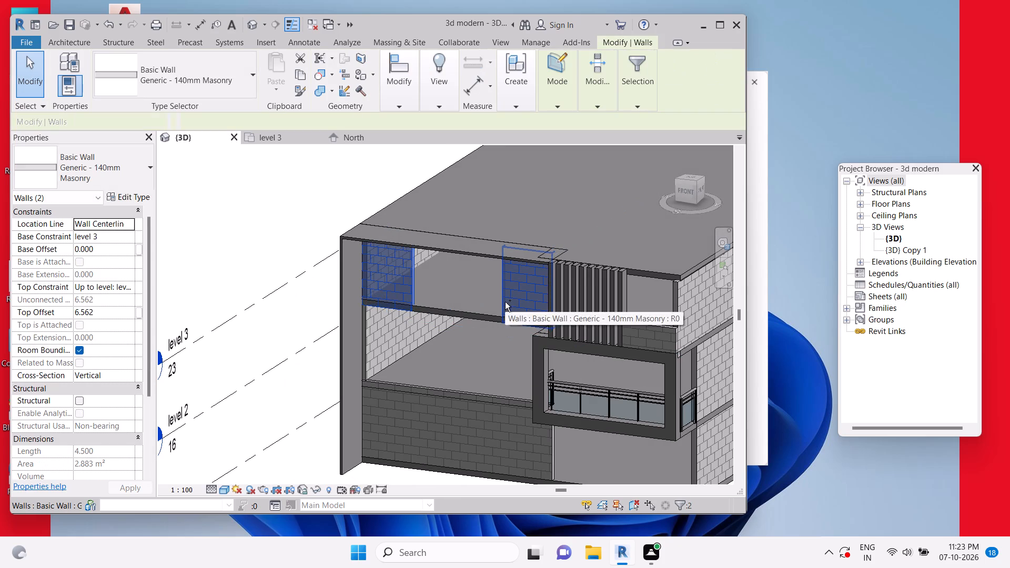
double_click(299, 73)
left_click(286, 84)
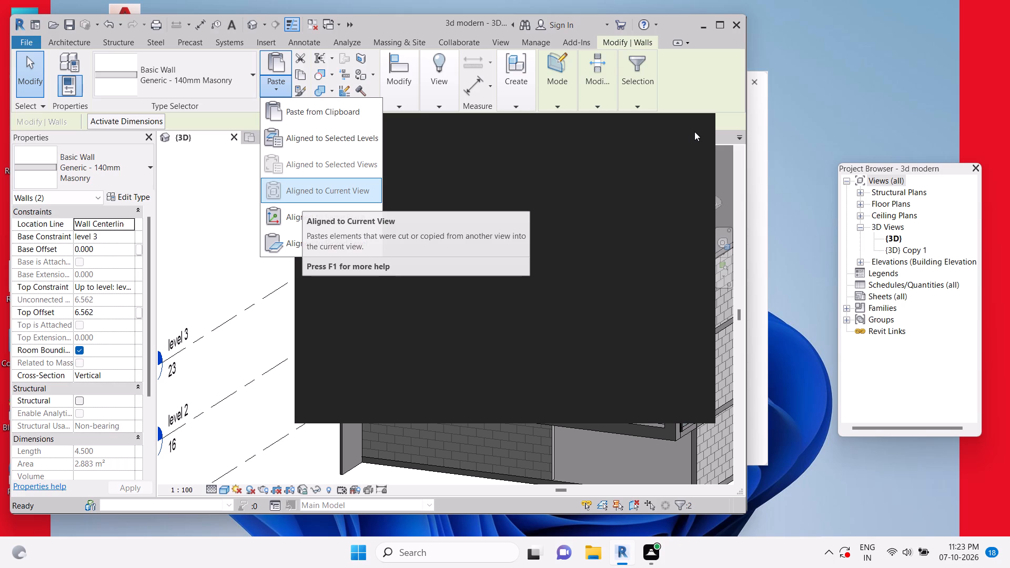
Dismiss the open paste options and close the Autodesk notification window covering the 3D view.
key("Escape")
key("Escape")
key("Escape")
key("Escape")
key("Escape")
key("Escape")
key("Escape")
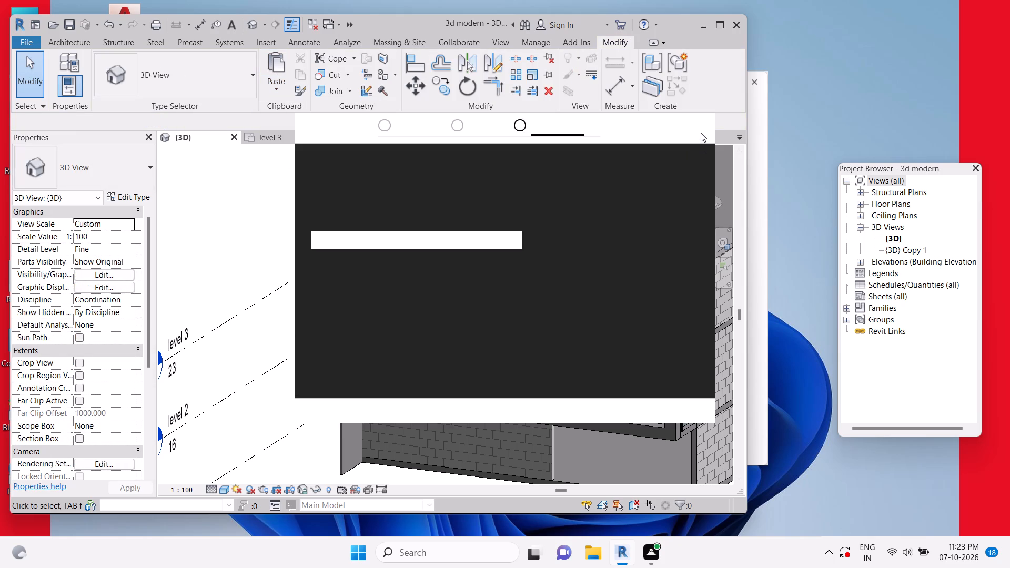
left_click(695, 132)
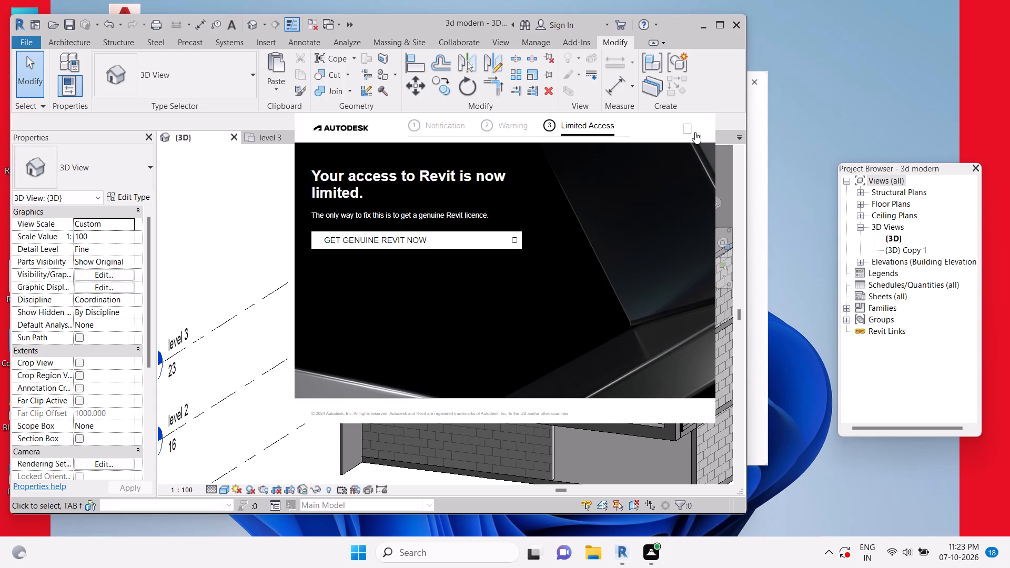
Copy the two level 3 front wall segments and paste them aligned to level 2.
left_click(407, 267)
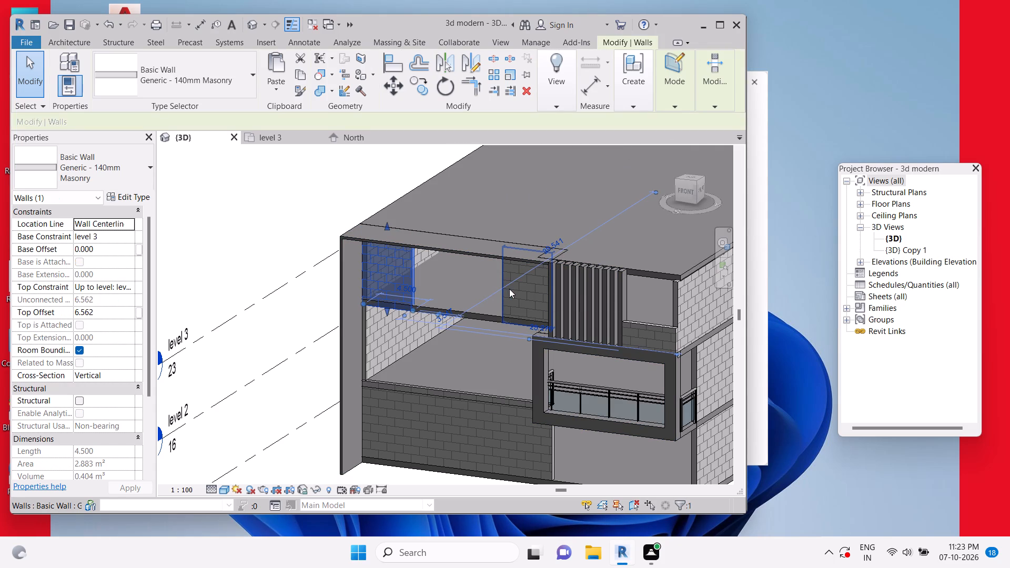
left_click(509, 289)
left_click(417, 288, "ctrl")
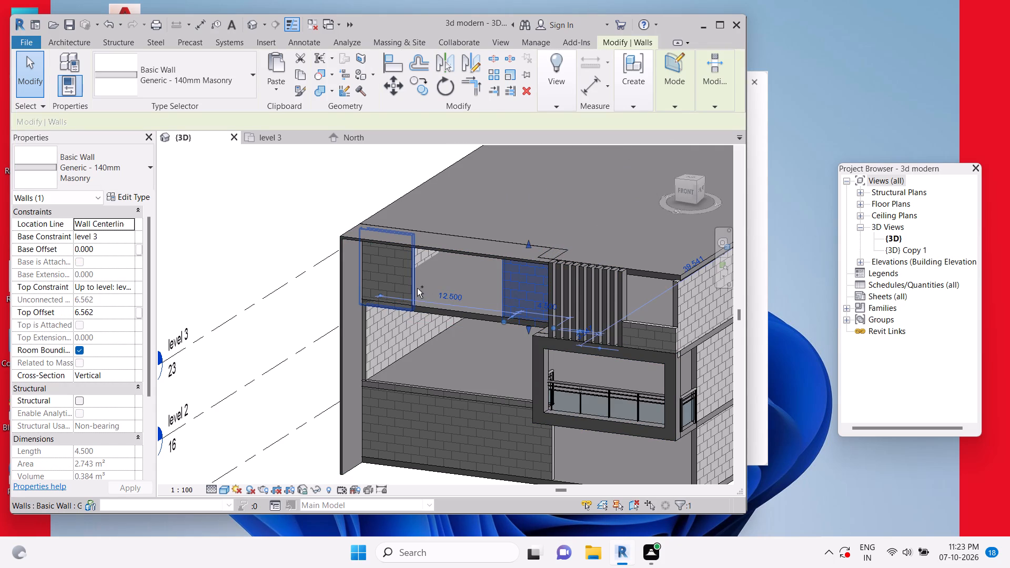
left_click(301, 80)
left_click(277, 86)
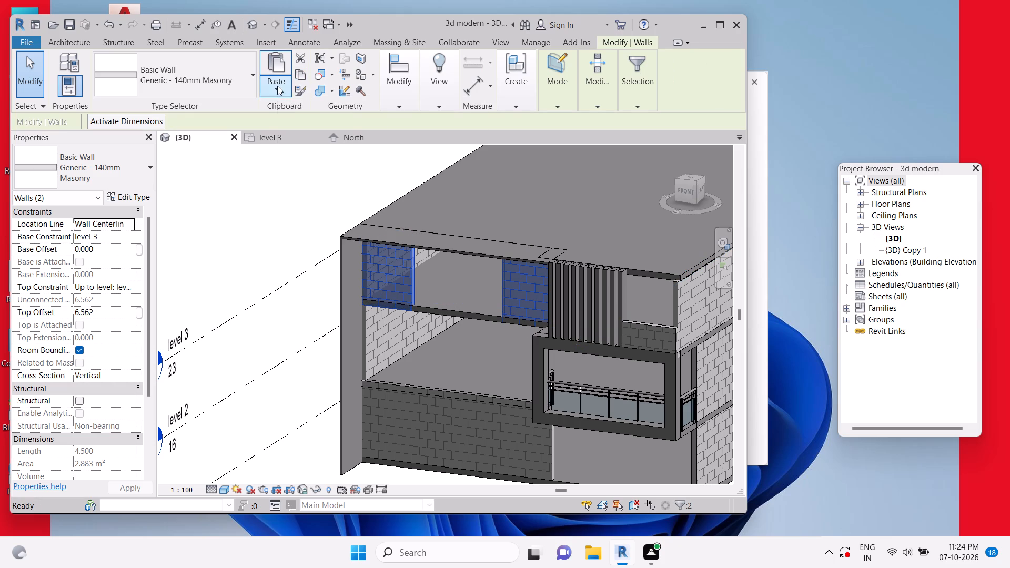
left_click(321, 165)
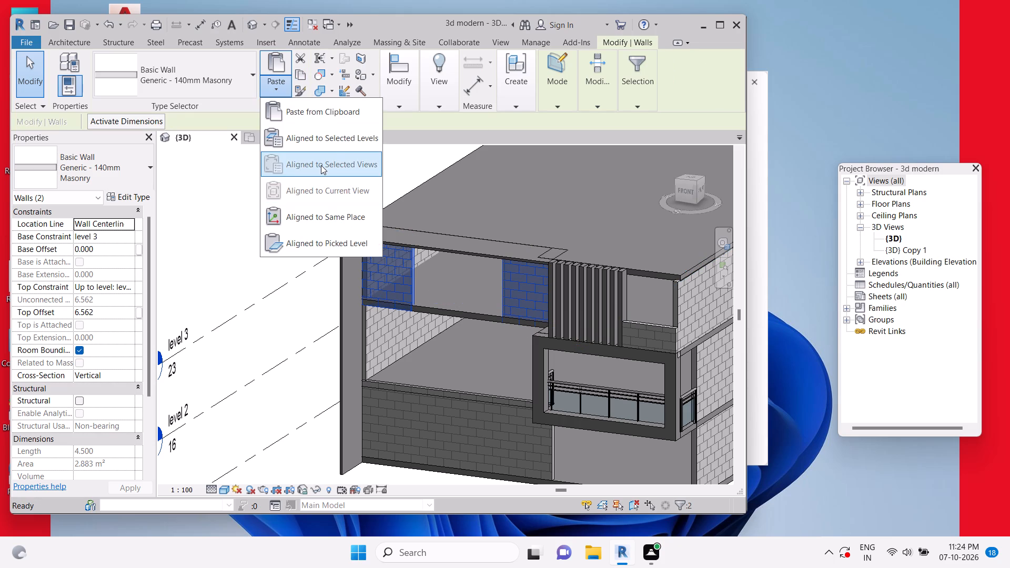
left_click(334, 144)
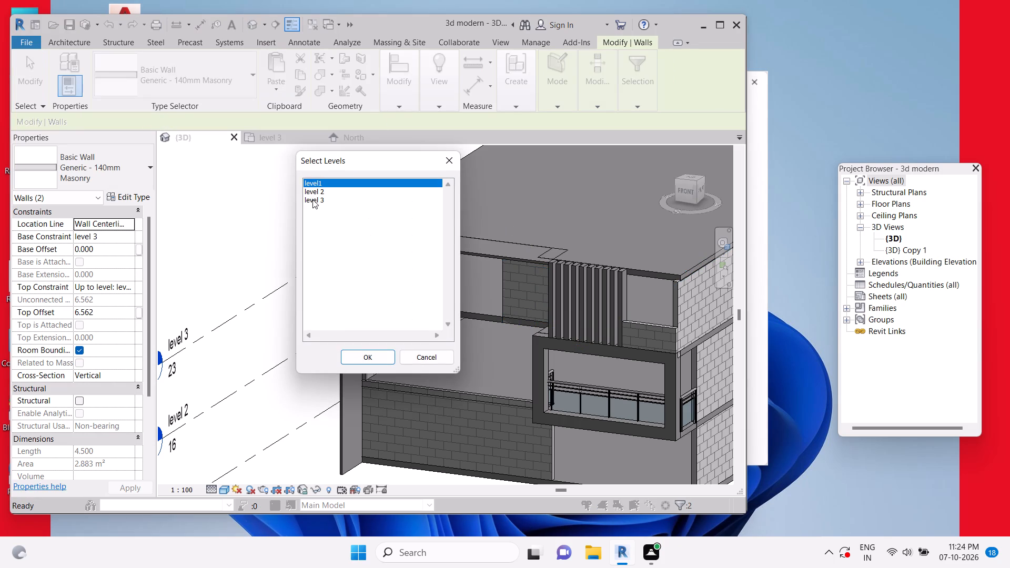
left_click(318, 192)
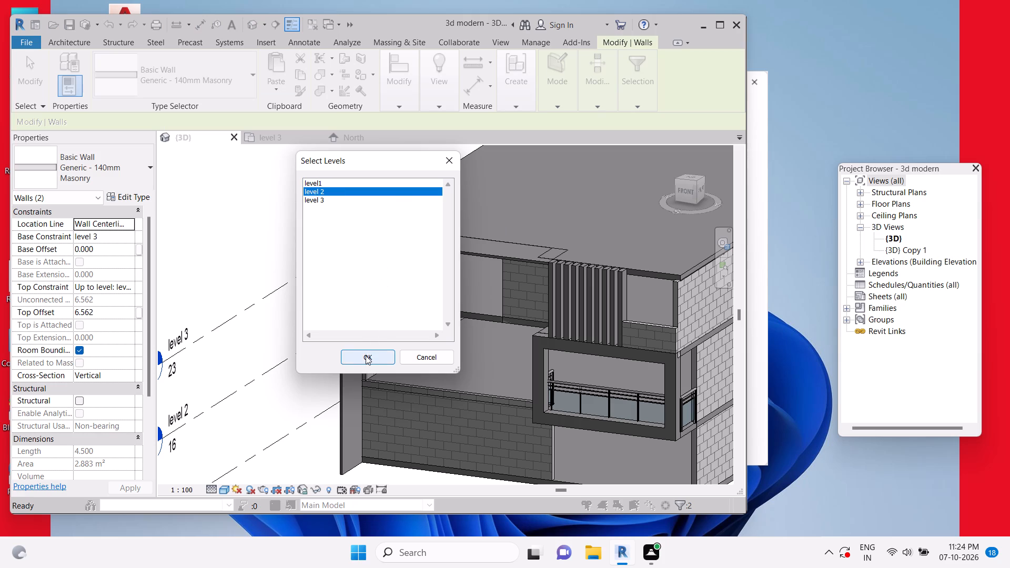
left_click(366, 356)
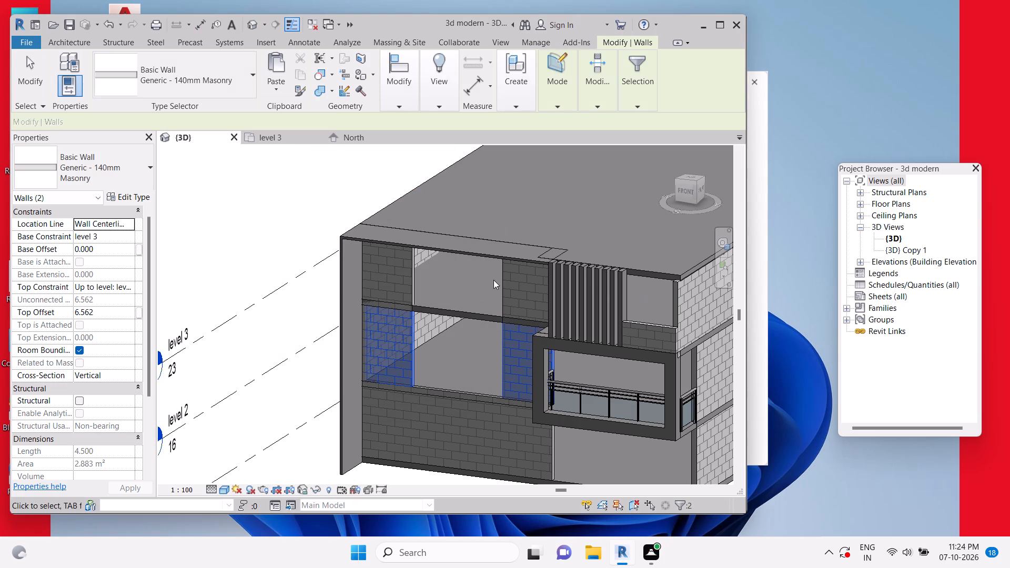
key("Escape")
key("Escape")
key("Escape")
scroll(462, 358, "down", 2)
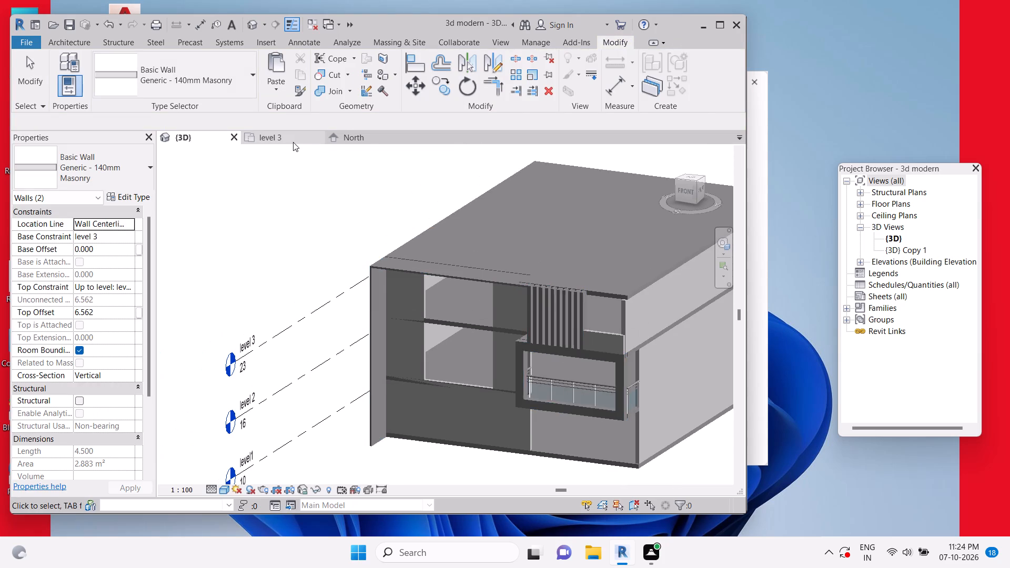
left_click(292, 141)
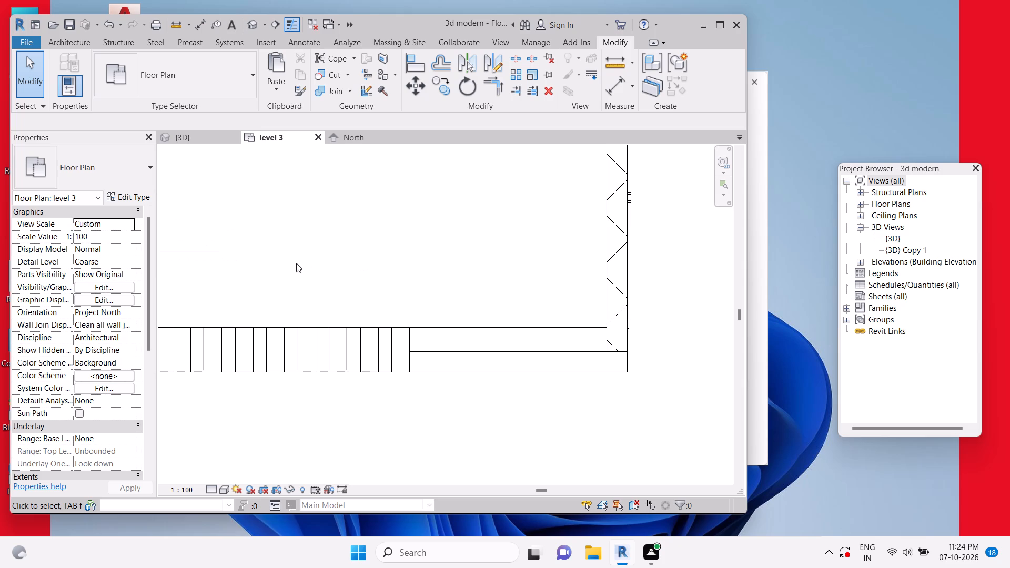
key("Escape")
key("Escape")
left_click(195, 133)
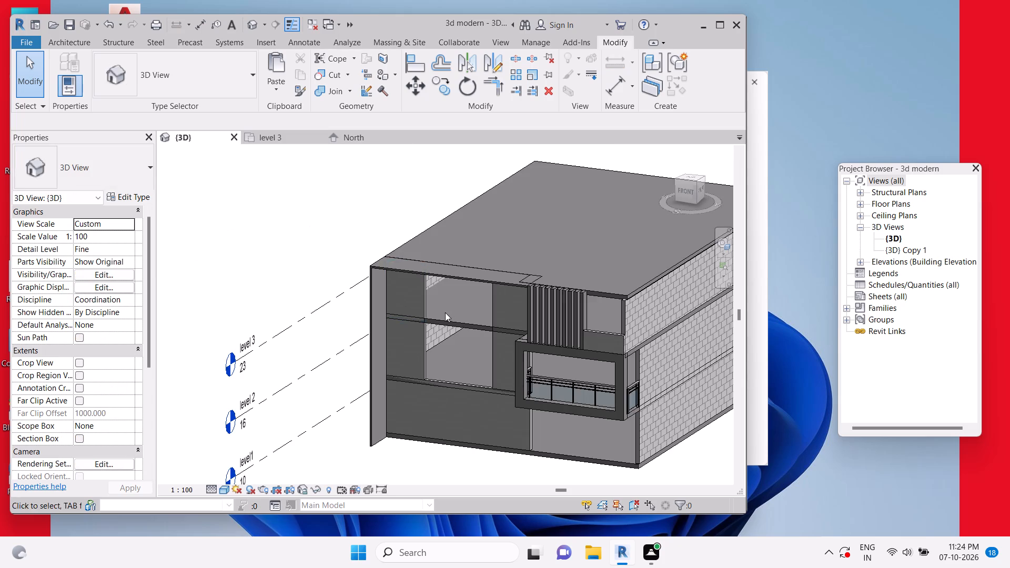
Delete the level 3 front wall segment beside the vertical fins.
scroll(445, 315, "down", 2)
middle_click_drag(450, 350, 491, 344, "shift")
key("Escape")
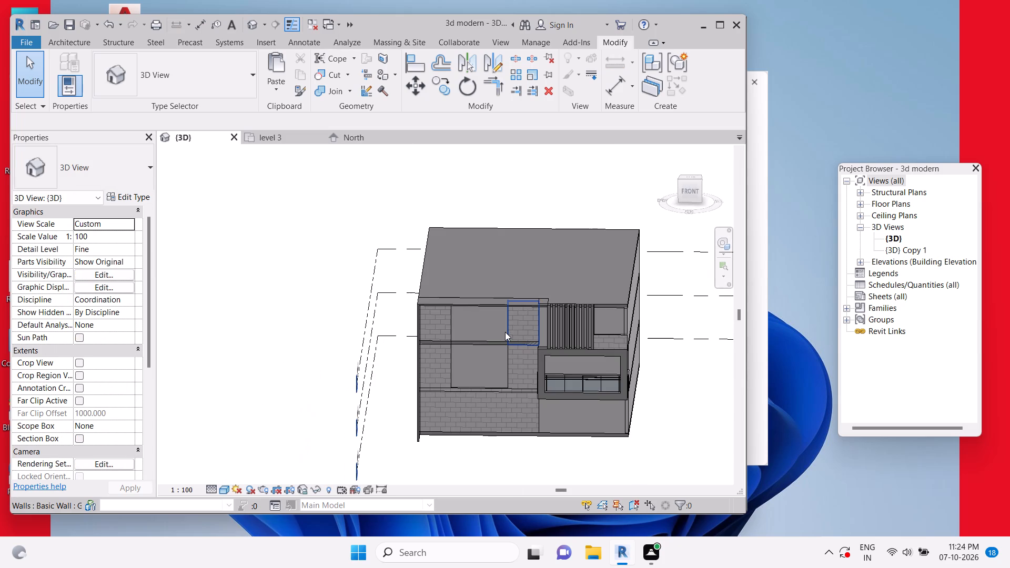
left_click(505, 332)
key("Delete")
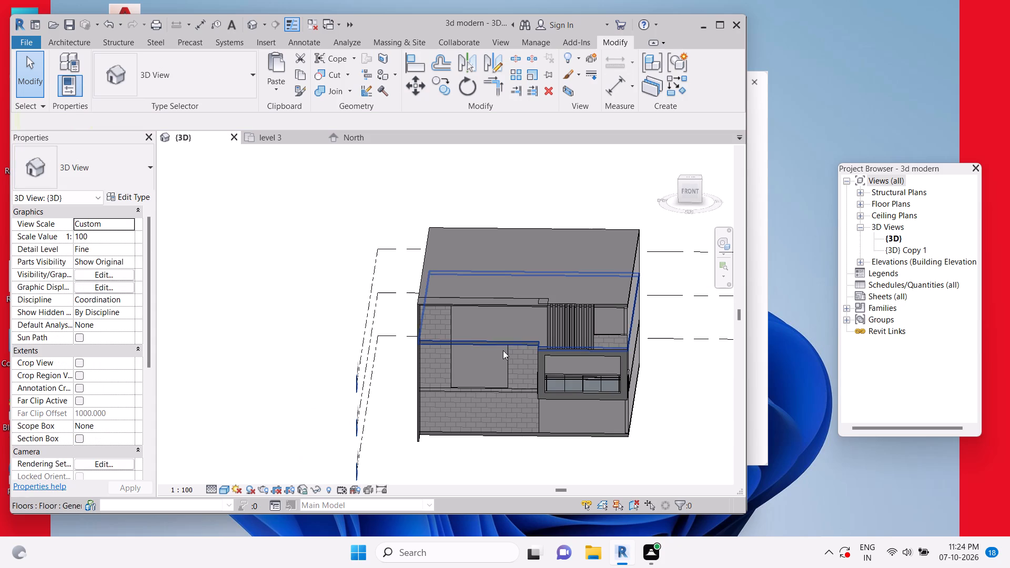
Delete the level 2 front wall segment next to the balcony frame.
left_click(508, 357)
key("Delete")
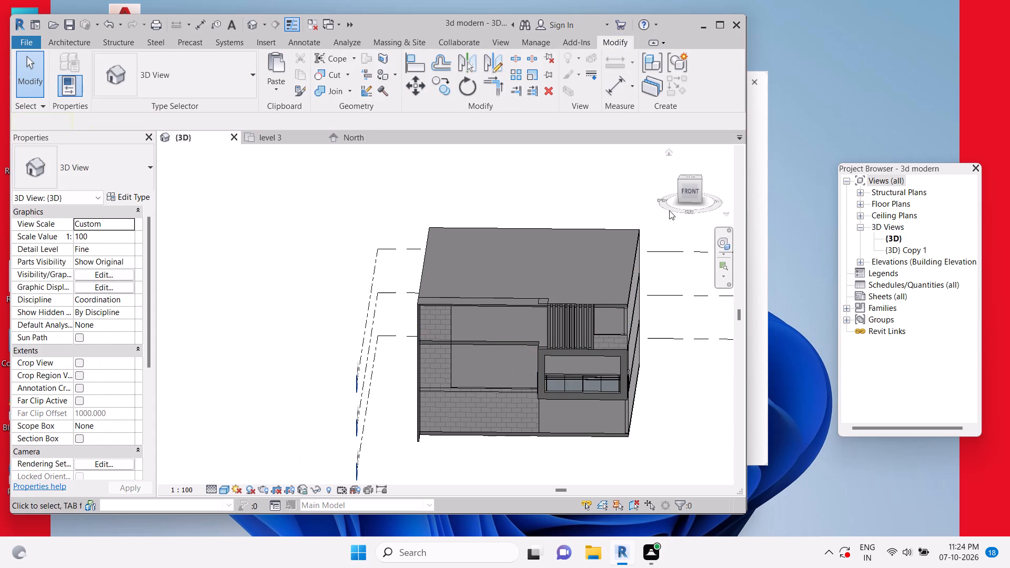
From the front view, extend the level 3 wall segment at the outer corner to a length of about 11.5.
left_click(688, 193)
scroll(390, 301, "up", 10)
left_click(330, 293)
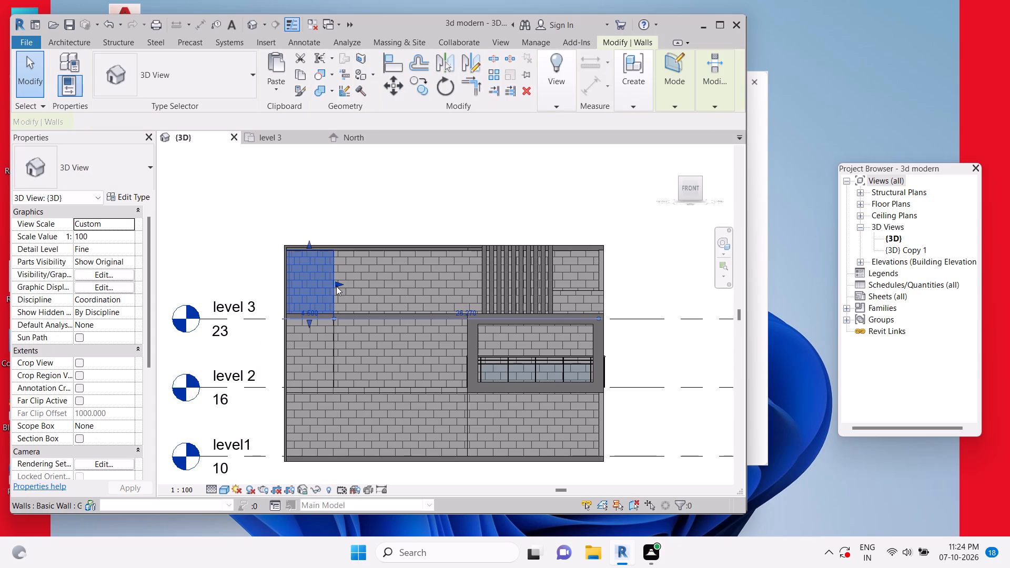
left_click_drag(336, 283, 404, 277)
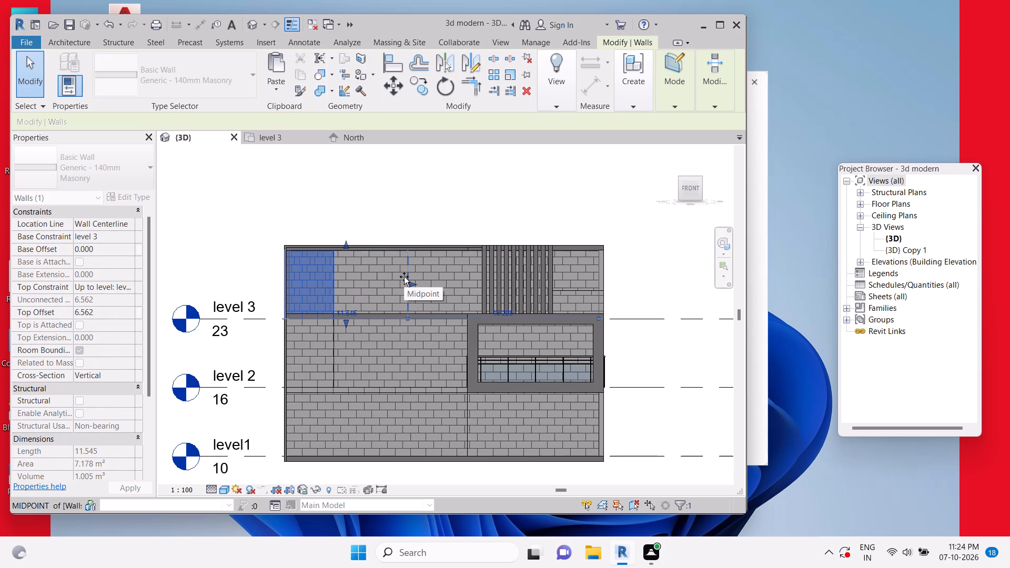
left_click_drag(404, 277, 407, 277)
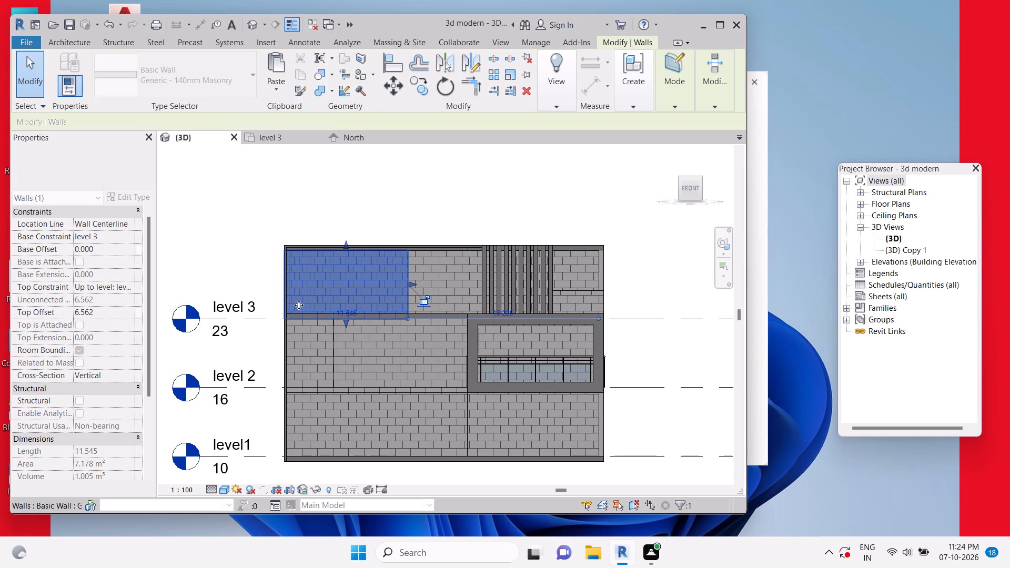
Nudge the extended level 3 front wall toward the fins until its length is about 12.3.
scroll(292, 278, "up", 6)
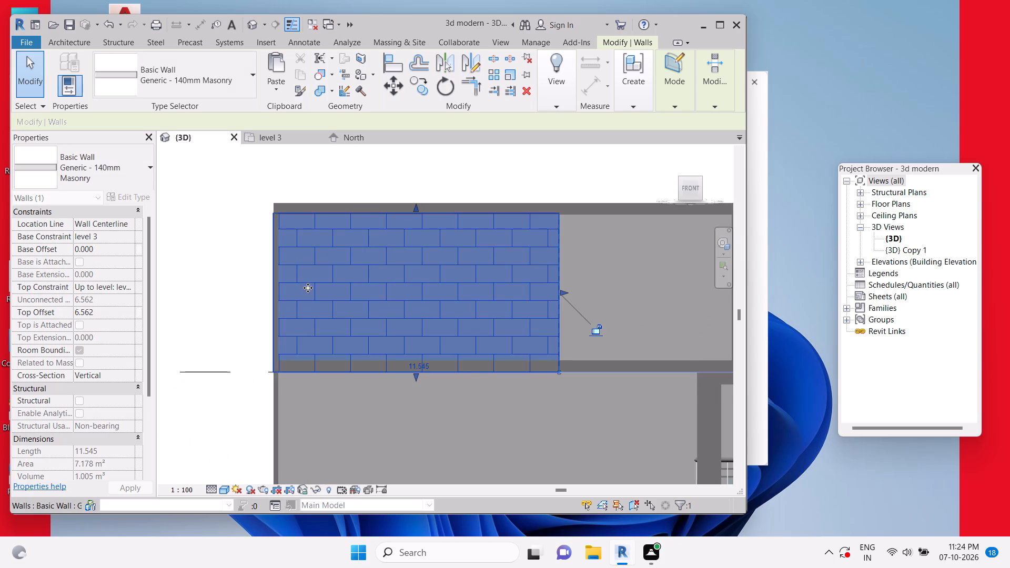
key("Right")
key("Right")
key("Right")
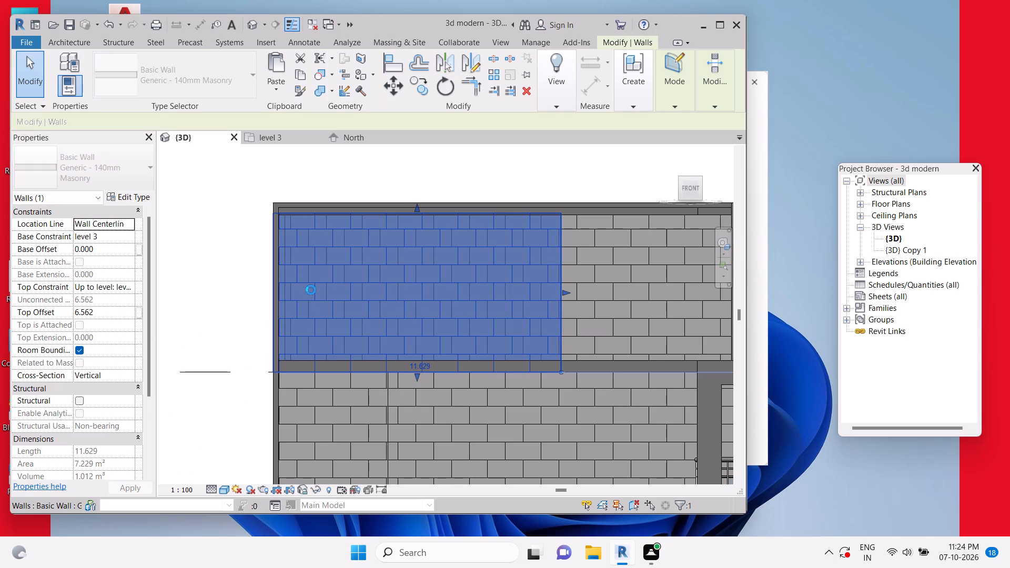
key("Right")
key("Right")
key("Right")
key("Right")
key("Right")
key("Right")
key("Right")
key("Right")
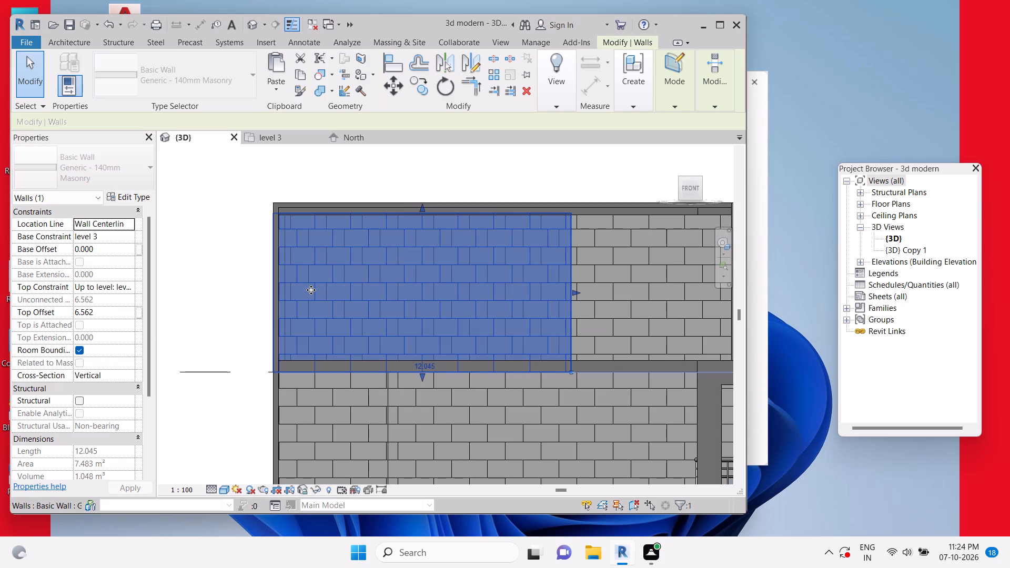
key("Right")
key("Right")
key("Left")
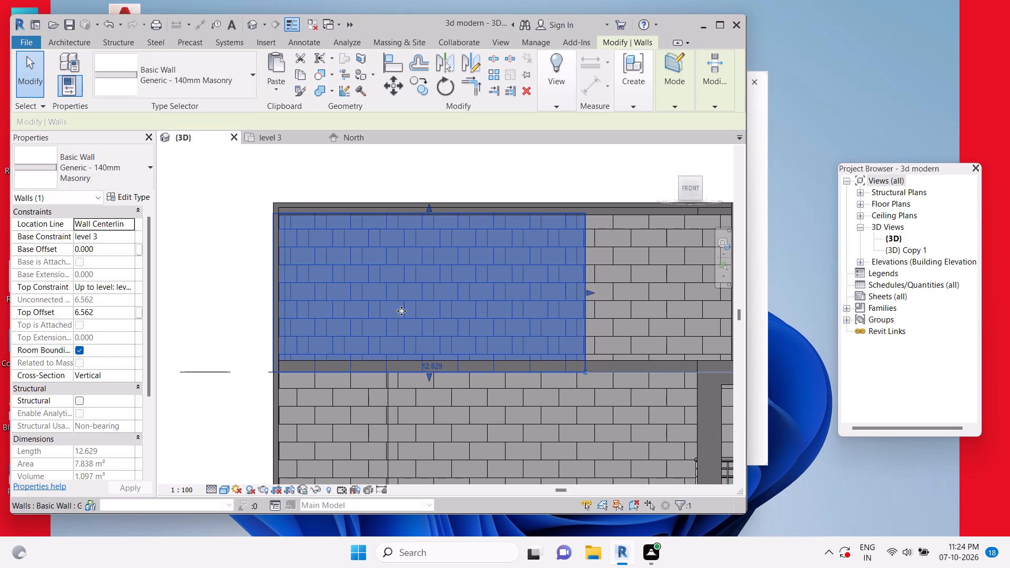
key("Left")
key("Left")
key("Left")
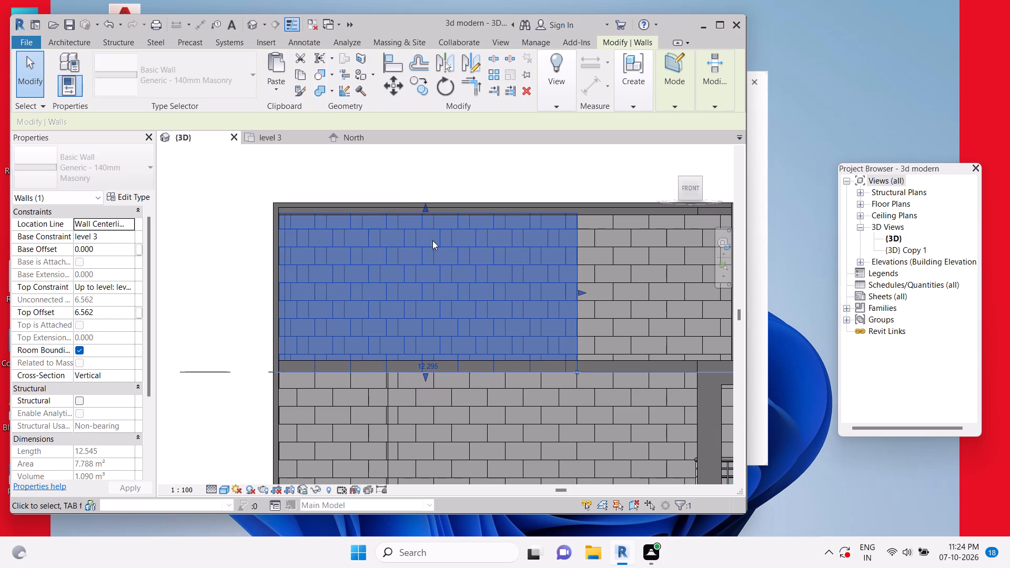
Split the level 3 front wall about 5.3 from the outer corner and delete the corner-side piece.
left_click(494, 58)
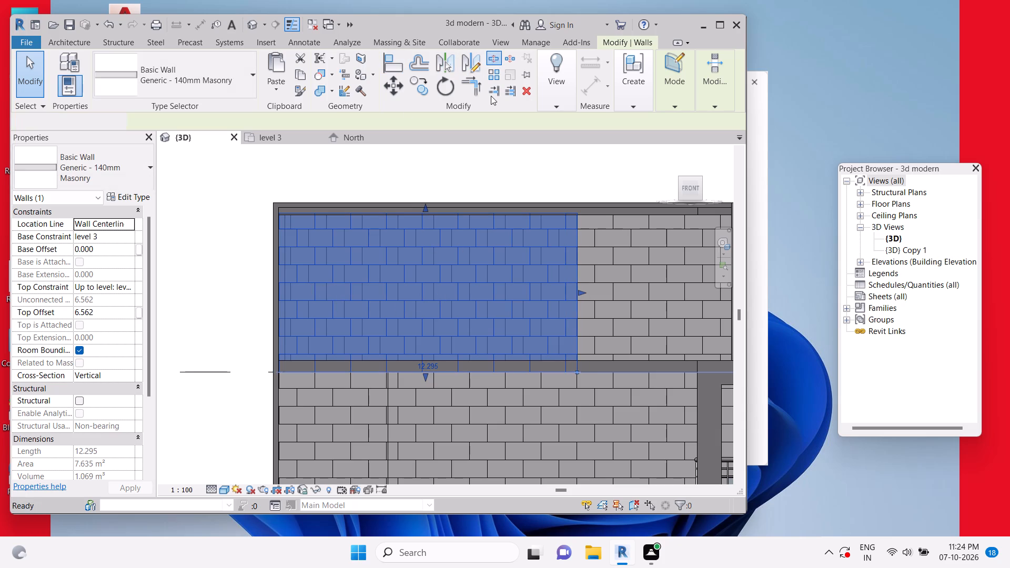
left_click(406, 216)
key("Escape")
key("Escape")
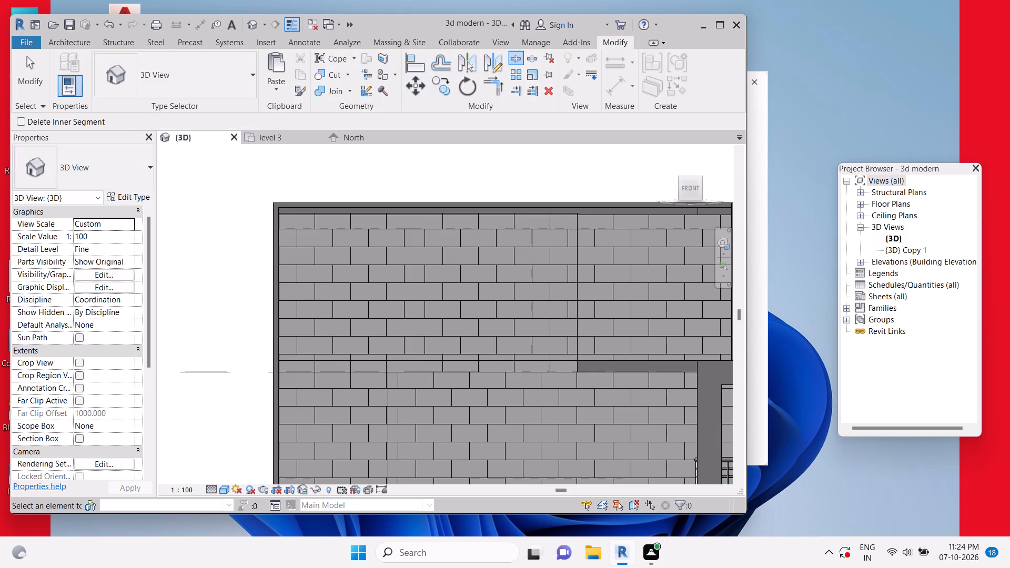
left_click(348, 354)
key("Delete")
scroll(437, 273, "down", 4)
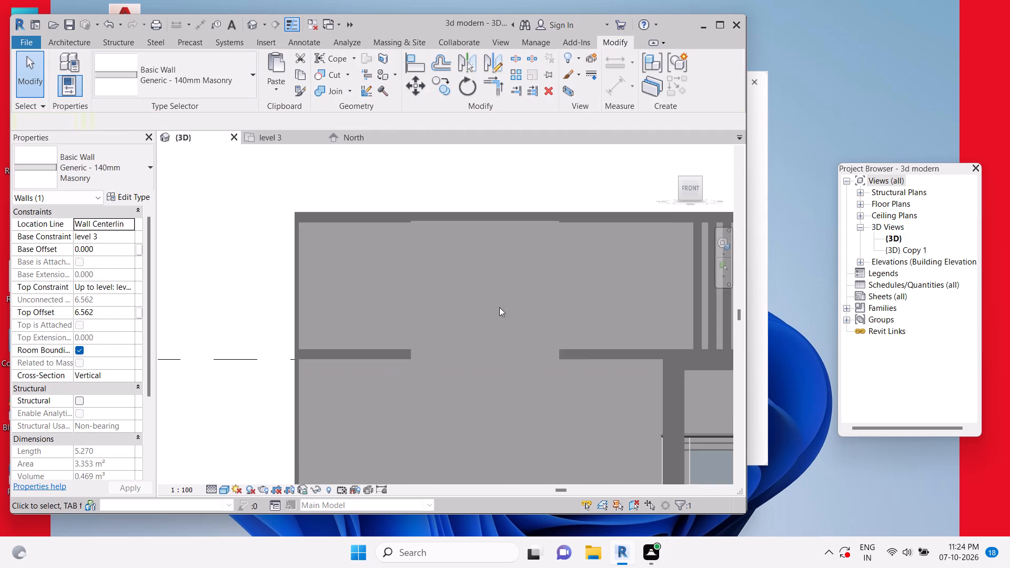
Set the remaining level 3 front wall piece's distance from the outer corner wall to 7.
middle_click_drag(533, 322, 487, 372, "shift")
key("Escape")
left_click(447, 310)
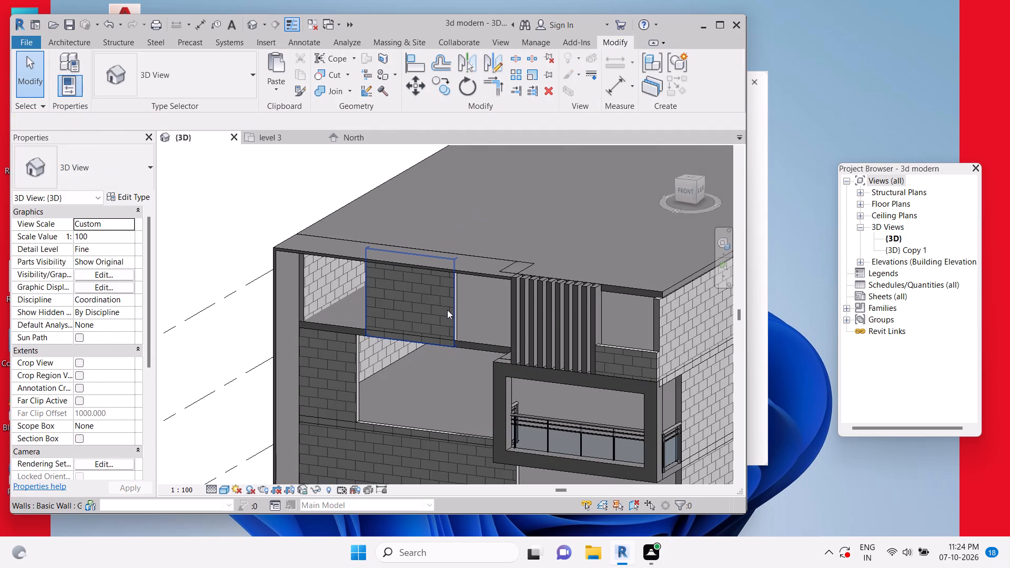
scroll(384, 339, "up", 10)
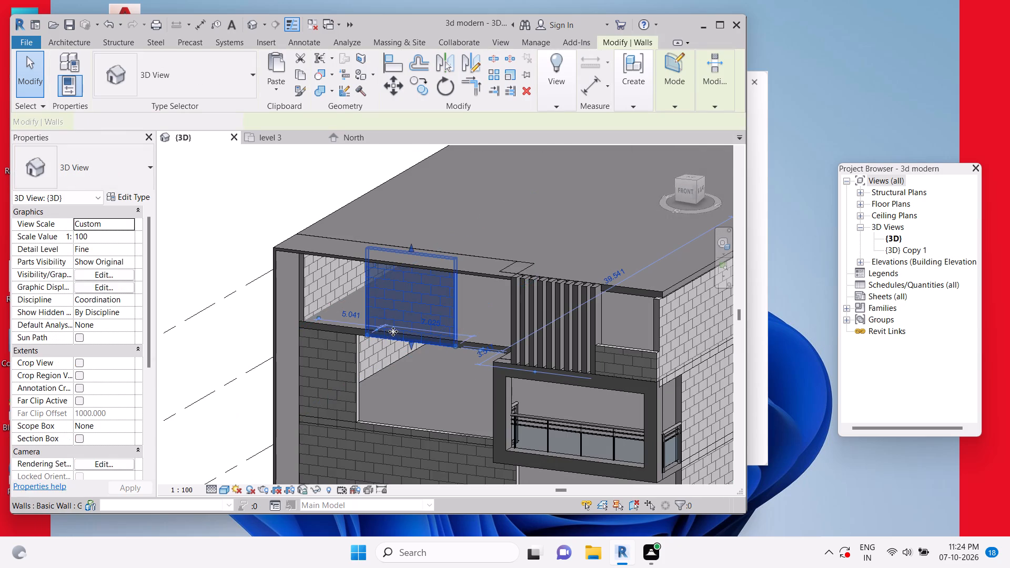
scroll(393, 331, "up", 2)
scroll(341, 317, "down", 5)
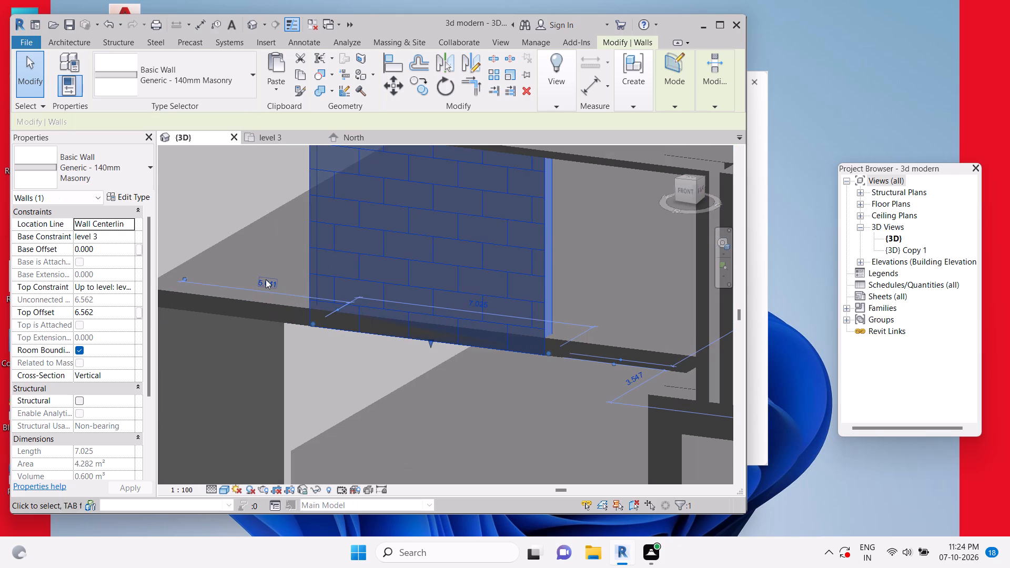
left_click(266, 279)
key("7")
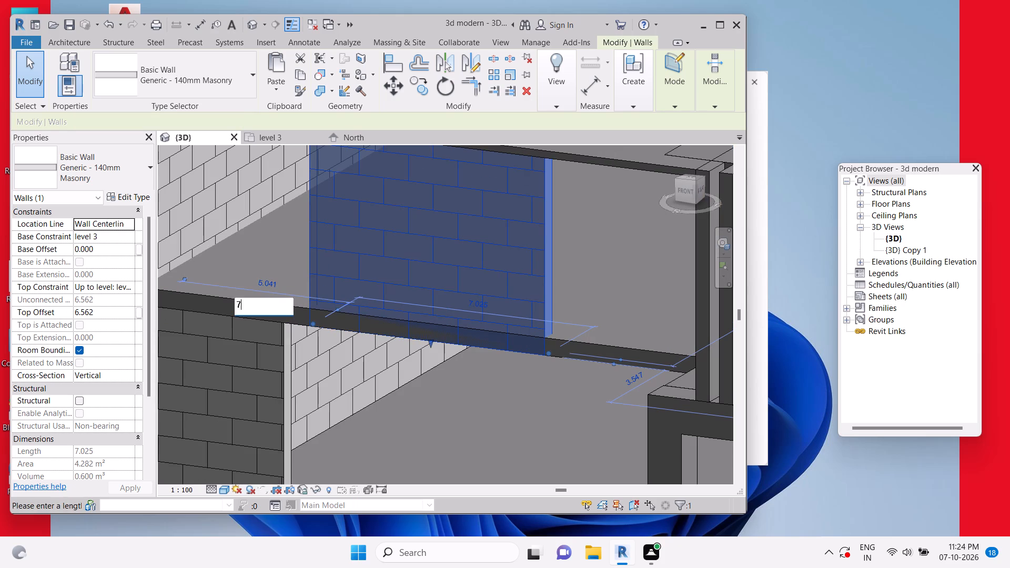
key("Return")
key("Escape")
Set the length of the remaining level 3 front wall piece to 4.
left_click(607, 298)
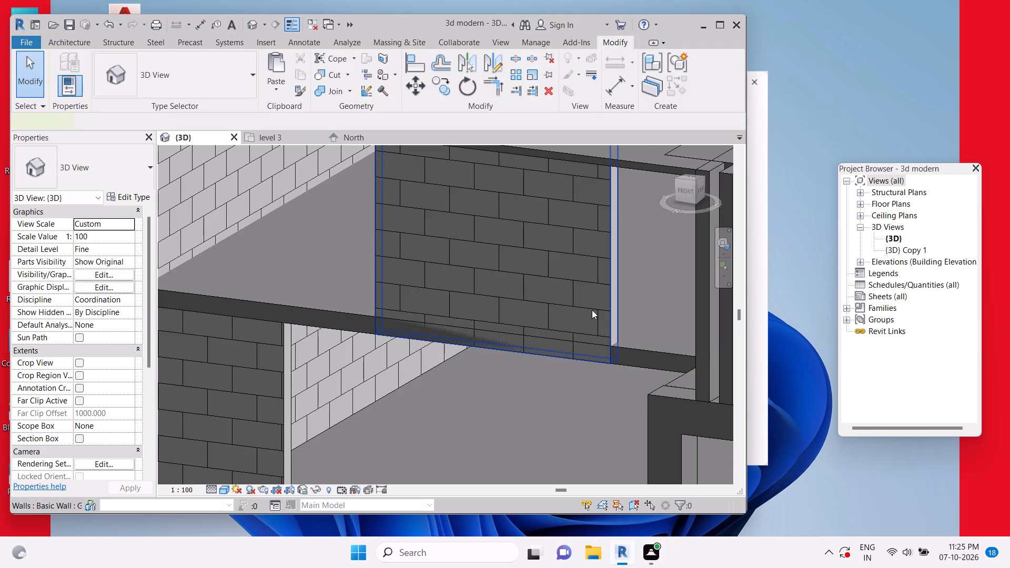
middle_click_drag(552, 368, 560, 362)
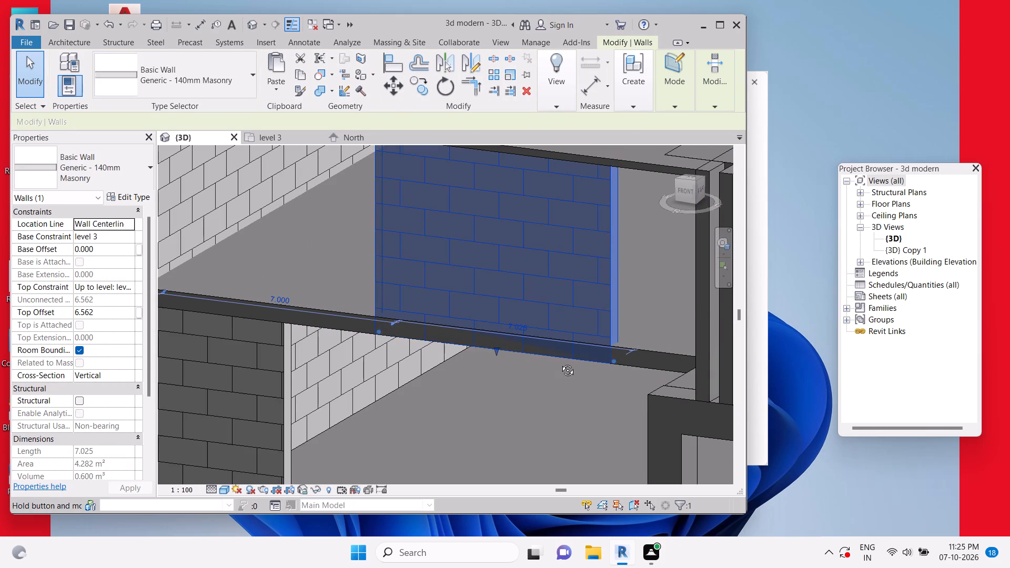
middle_click_drag(560, 362, 602, 333)
scroll(504, 339, "up", 5)
left_click(490, 343)
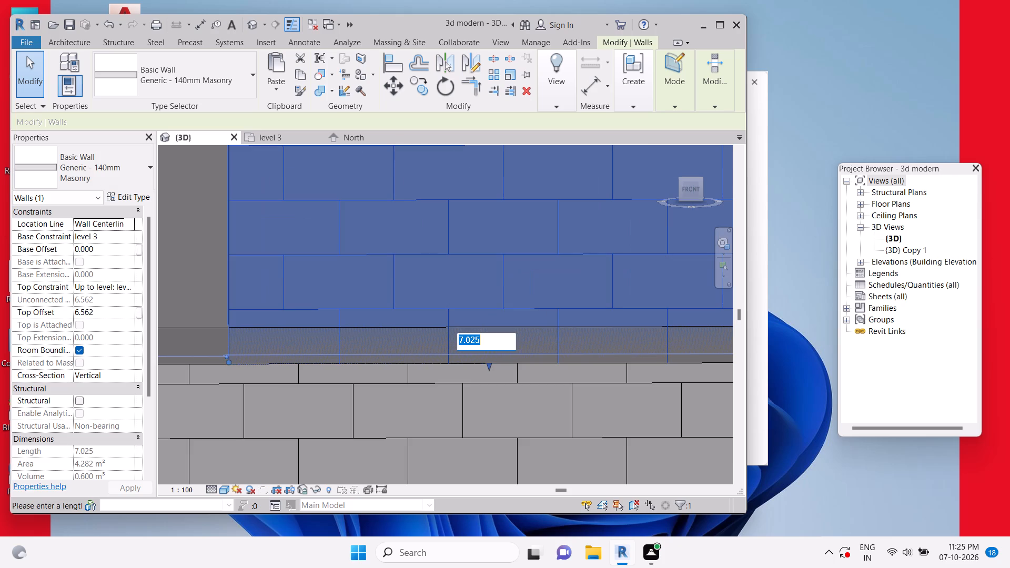
key("4")
key("Return")
key("Escape")
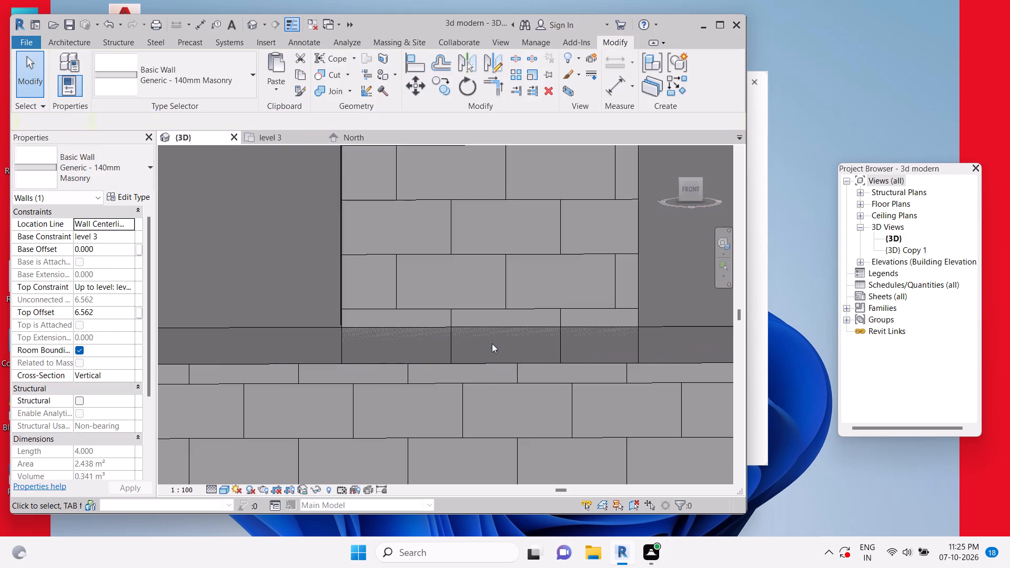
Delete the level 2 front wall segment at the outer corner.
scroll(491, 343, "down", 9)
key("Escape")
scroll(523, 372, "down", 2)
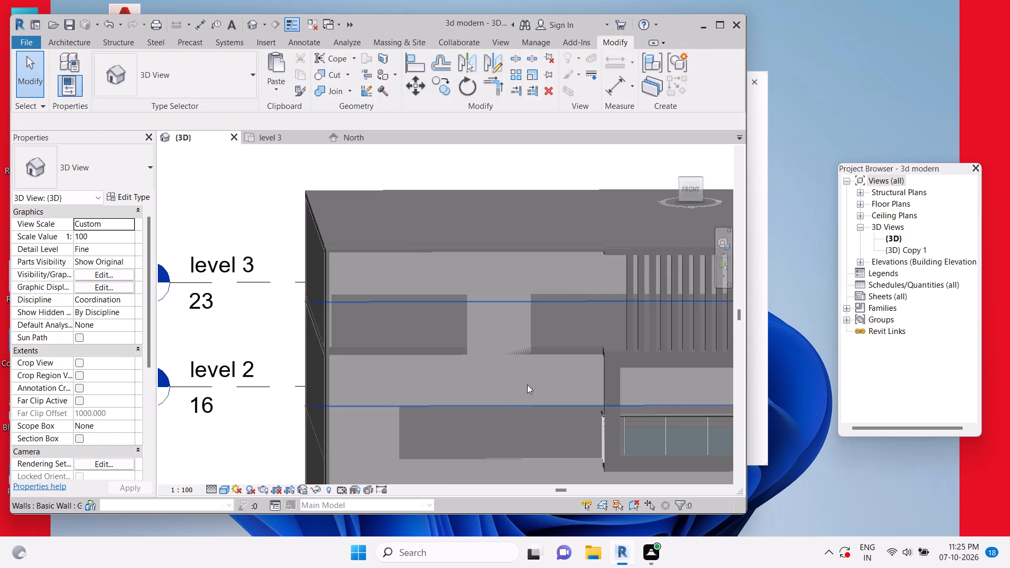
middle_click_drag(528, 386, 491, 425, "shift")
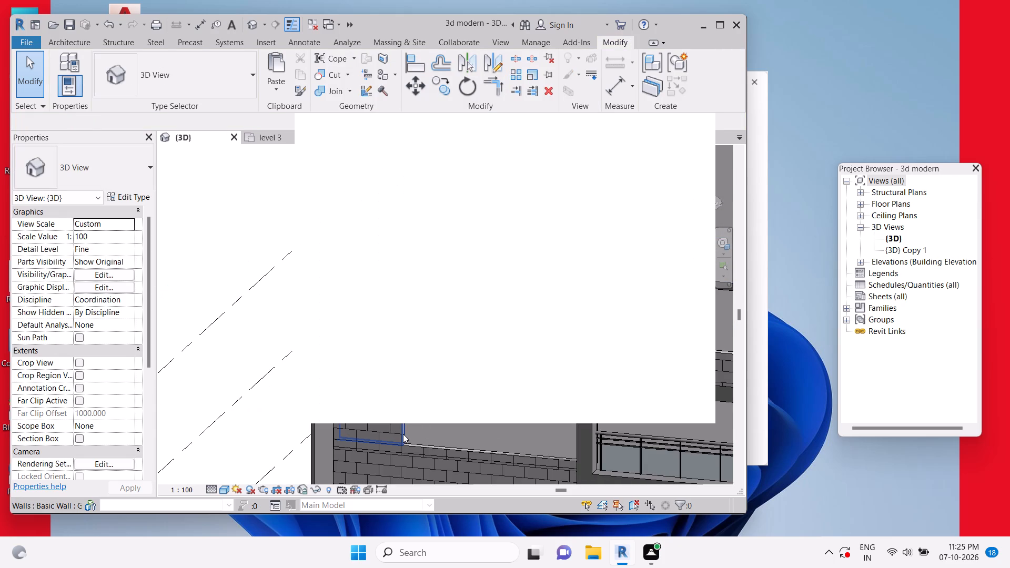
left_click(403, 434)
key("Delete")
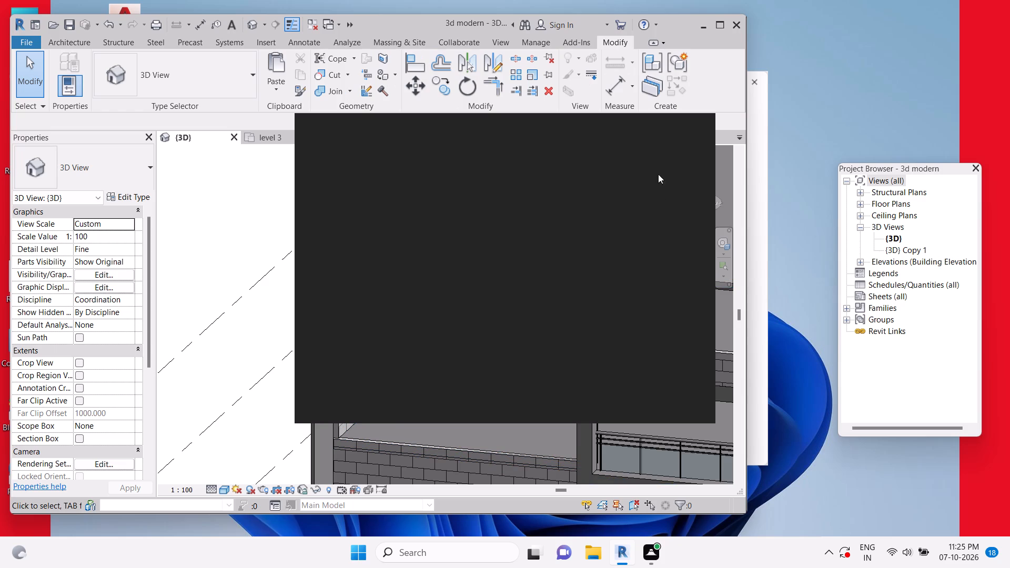
Save the project.
key("Escape")
key("Escape")
key("ctrl+s")
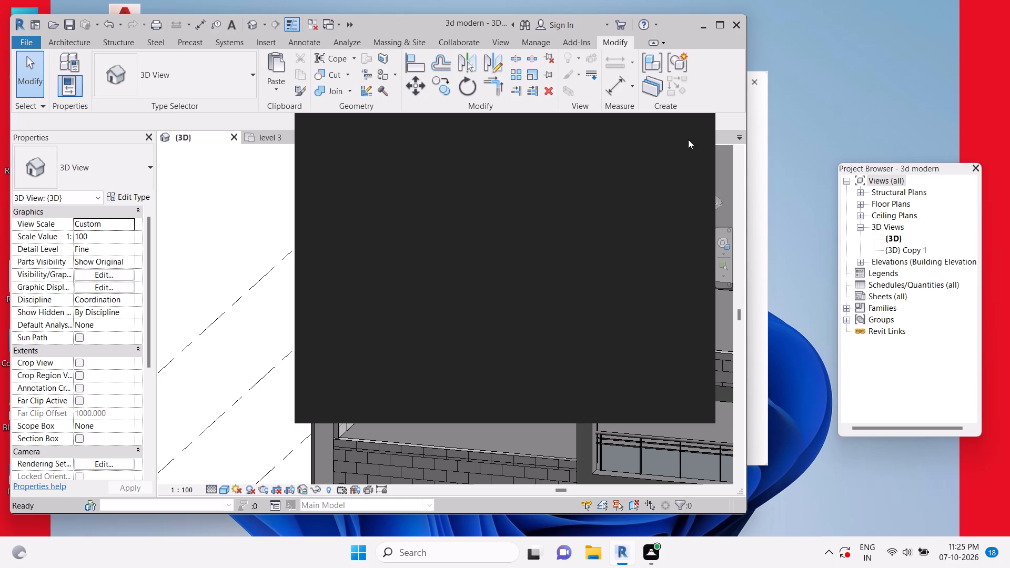
Dismiss the Autodesk notification card covering the 3D view.
key("Escape")
key("Escape")
key("Escape")
key("Escape")
key("Escape")
key("Escape")
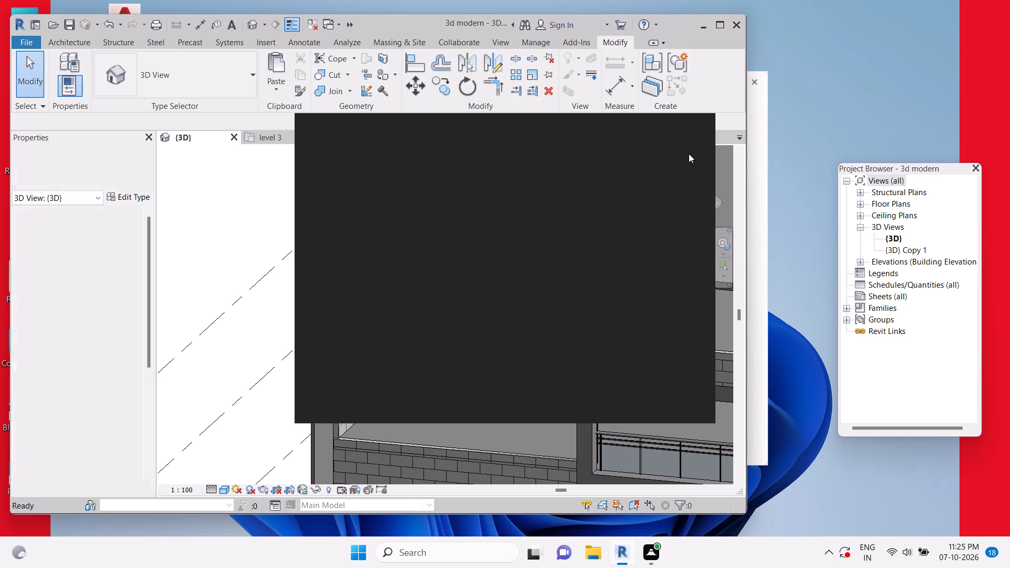
key("Escape")
key("Escape")
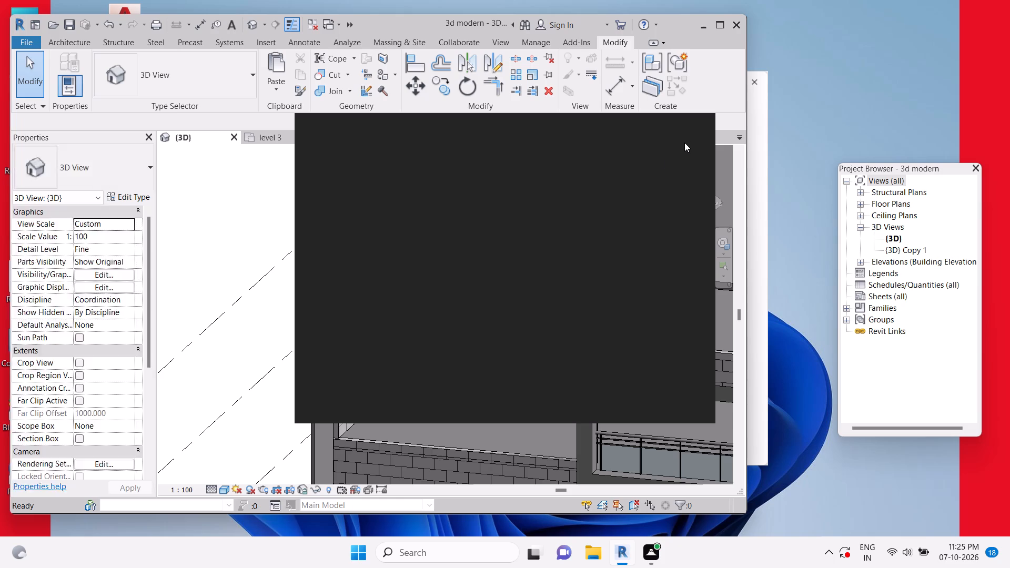
key("Escape")
key("Escape")
key("Escape")
key("Escape")
key("Escape")
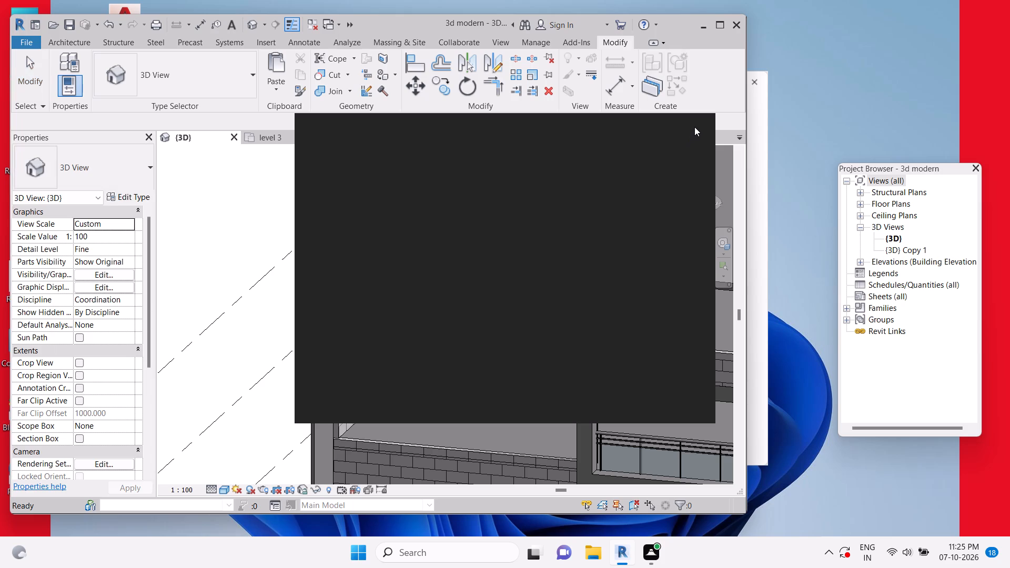
left_click(694, 126)
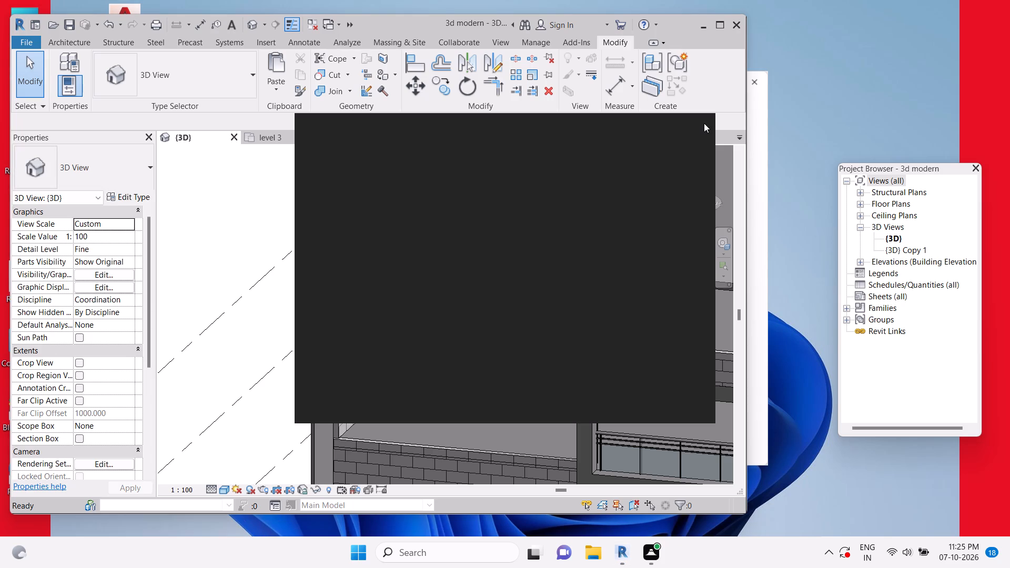
left_click(698, 133)
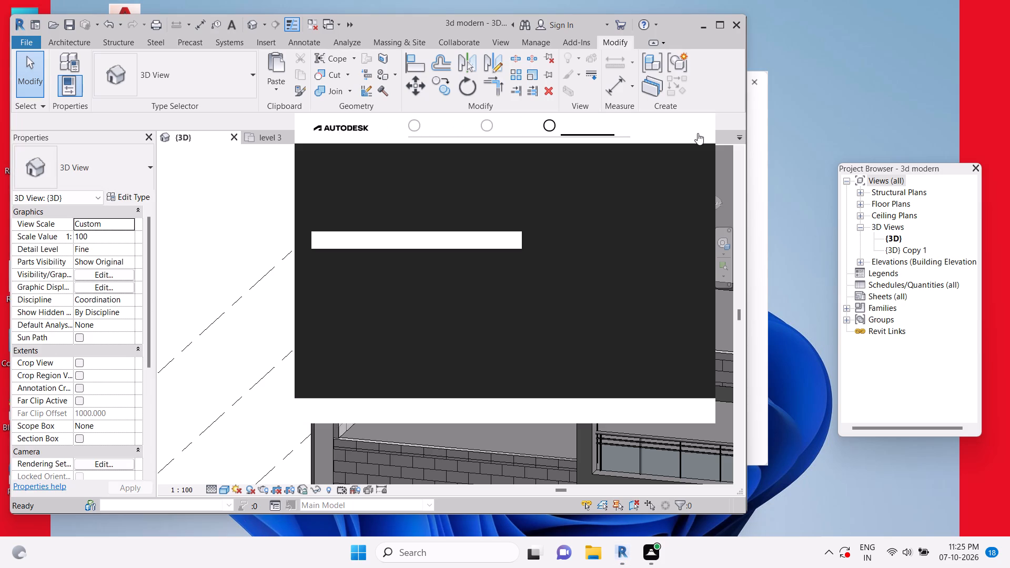
key("Escape")
key("Escape")
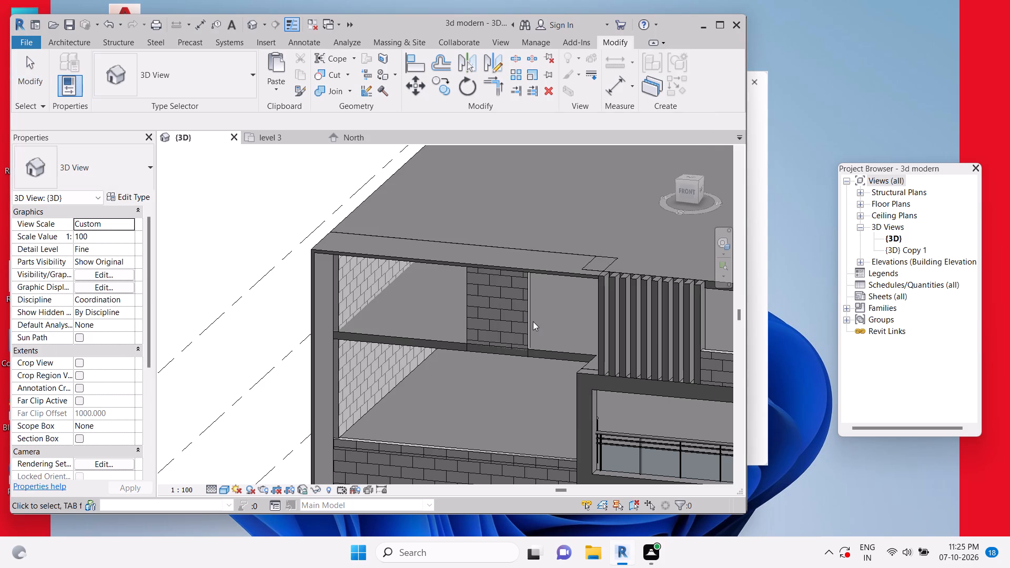
Copy the central level 3 front wall piece and paste it aligned to level 2.
left_click(532, 321)
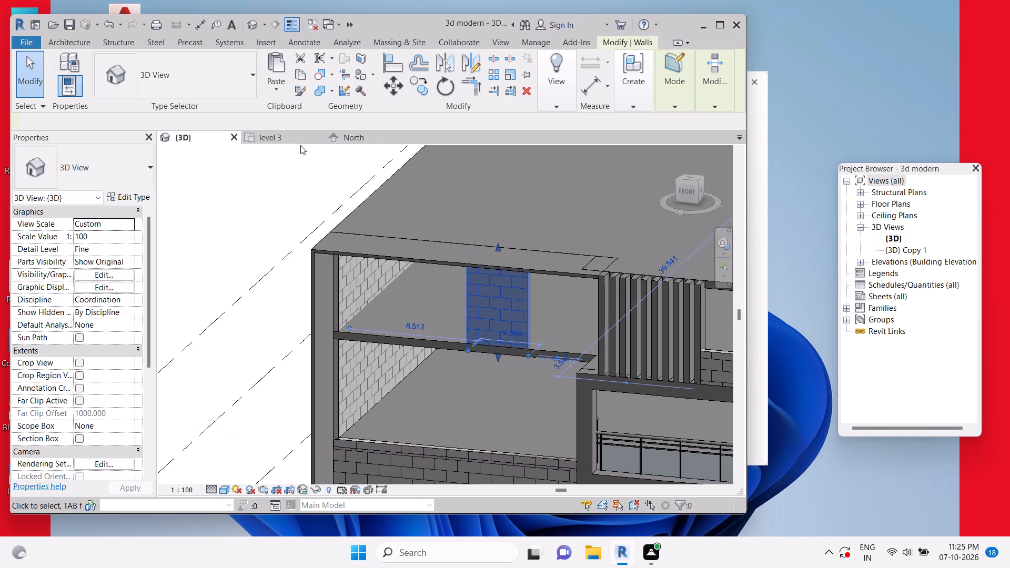
double_click(297, 80)
left_click(277, 92)
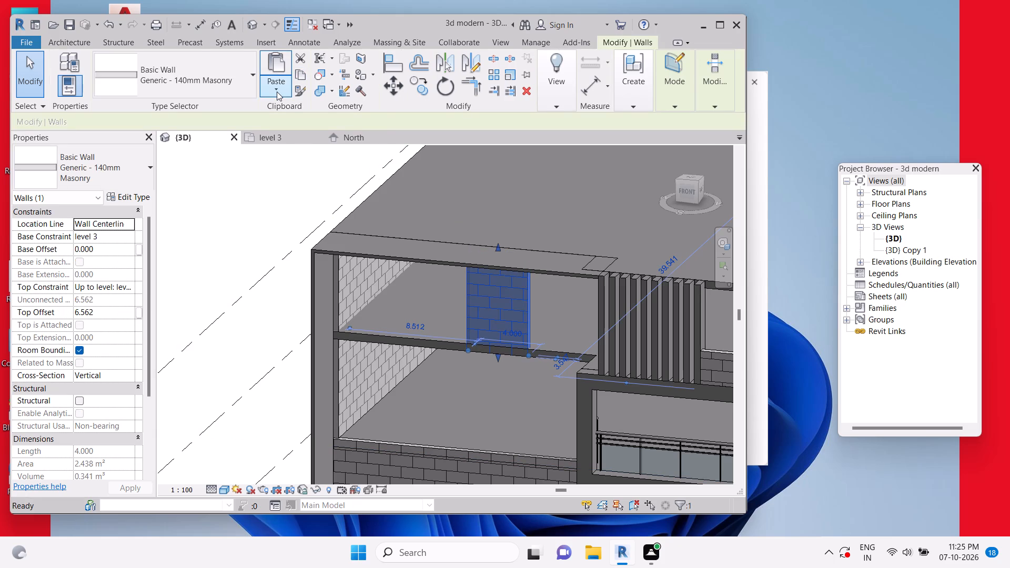
left_click(339, 143)
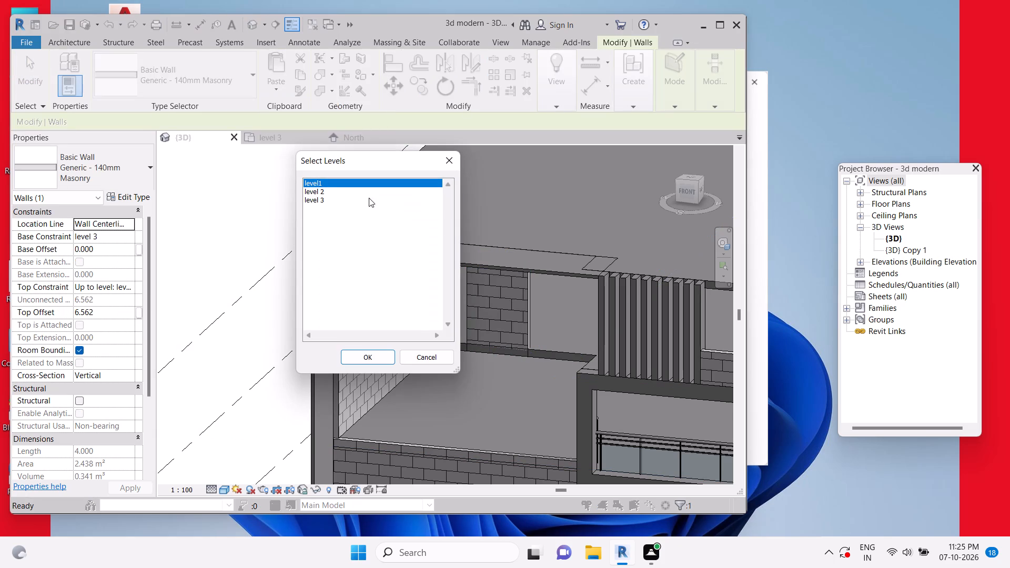
left_click(324, 194)
left_click(390, 358)
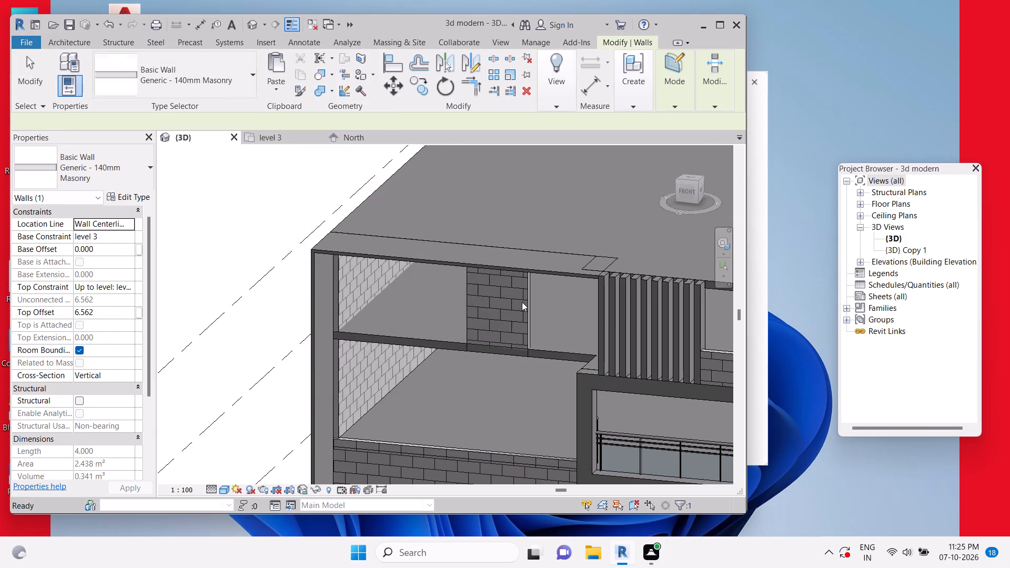
key("Escape")
scroll(499, 308, "down", 2)
middle_click_drag(514, 369, 521, 368, "shift")
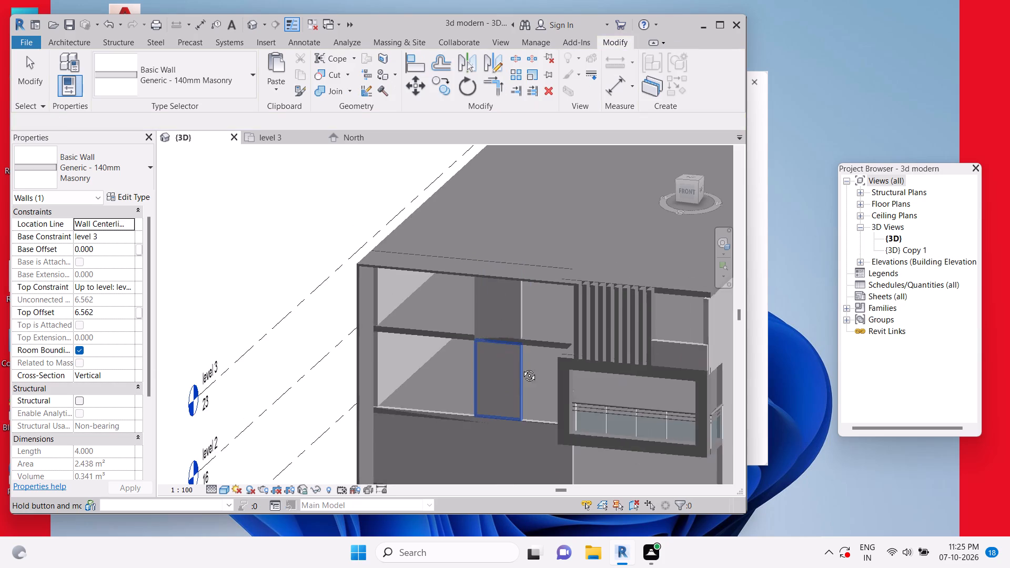
middle_click_drag(521, 368, 555, 342, "shift")
middle_click_drag(550, 410, 546, 389, "shift")
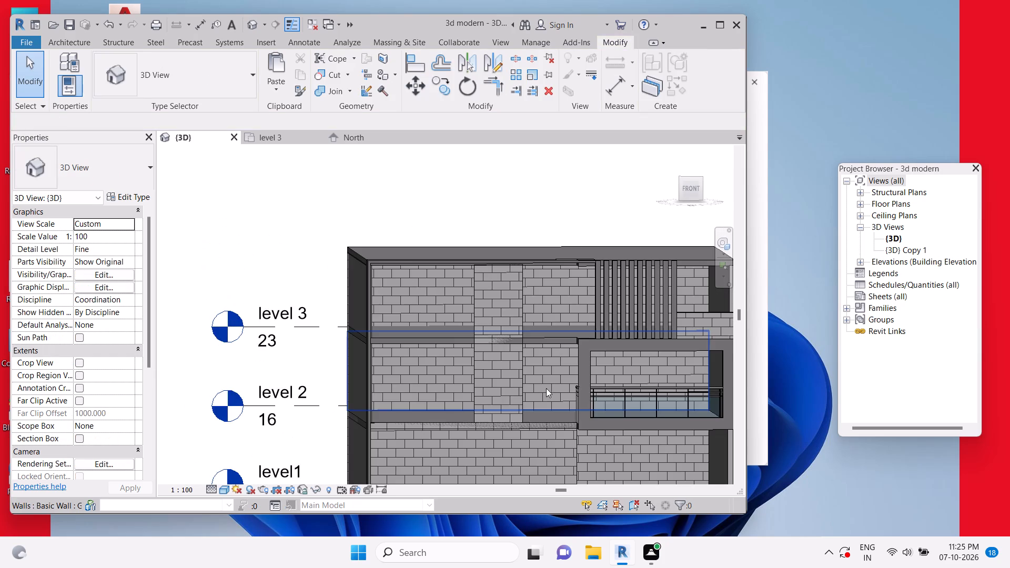
key("Escape")
key("Escape")
In the level 3 plan, temporarily hide the element outlining the front edge and louvers.
left_click(279, 139)
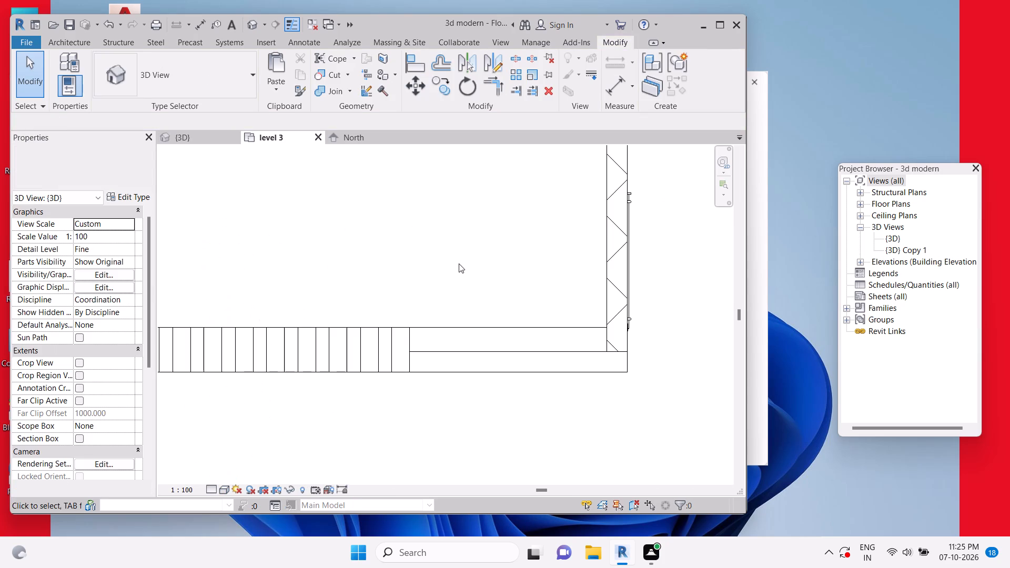
scroll(470, 323, "down", 8)
middle_click_drag(345, 341, 571, 349)
middle_click_drag(542, 343, 278, 345)
scroll(357, 334, "down", 9)
scroll(319, 331, "up", 4)
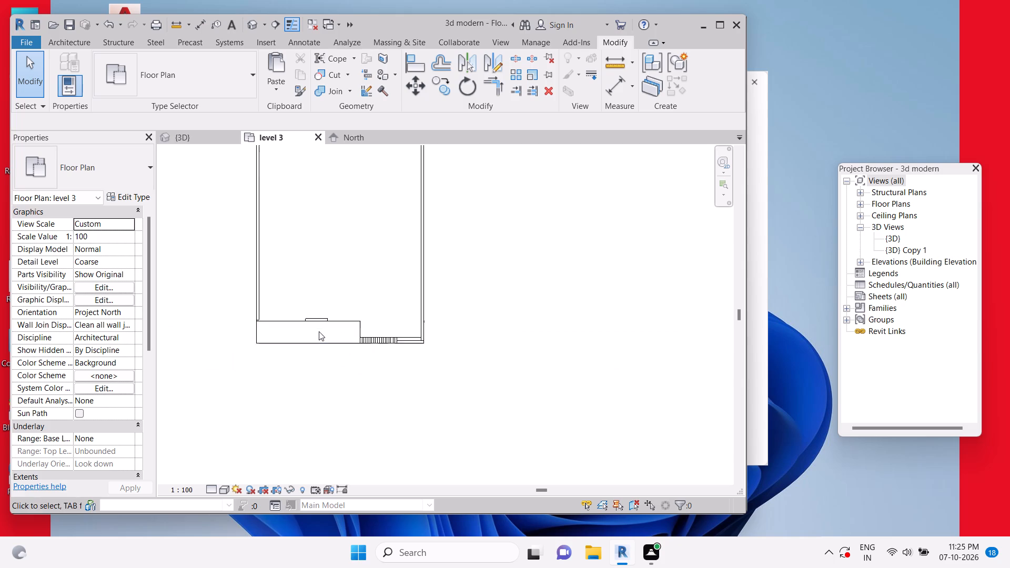
scroll(319, 331, "up", 7)
key("Escape")
key("Escape")
left_click(352, 301)
key("Escape")
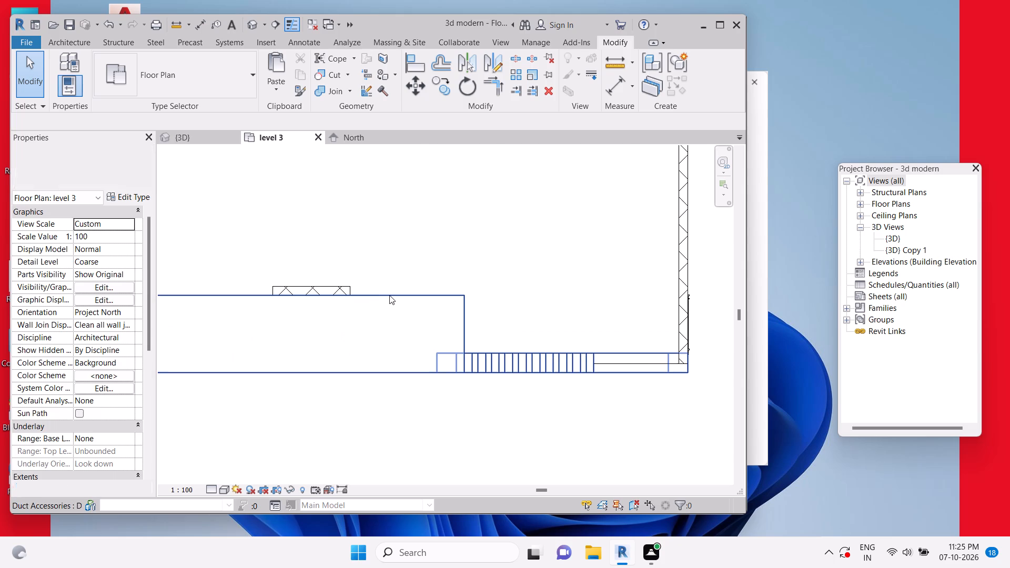
left_click(389, 295)
type("hh")
middle_click_drag(314, 328, 465, 354)
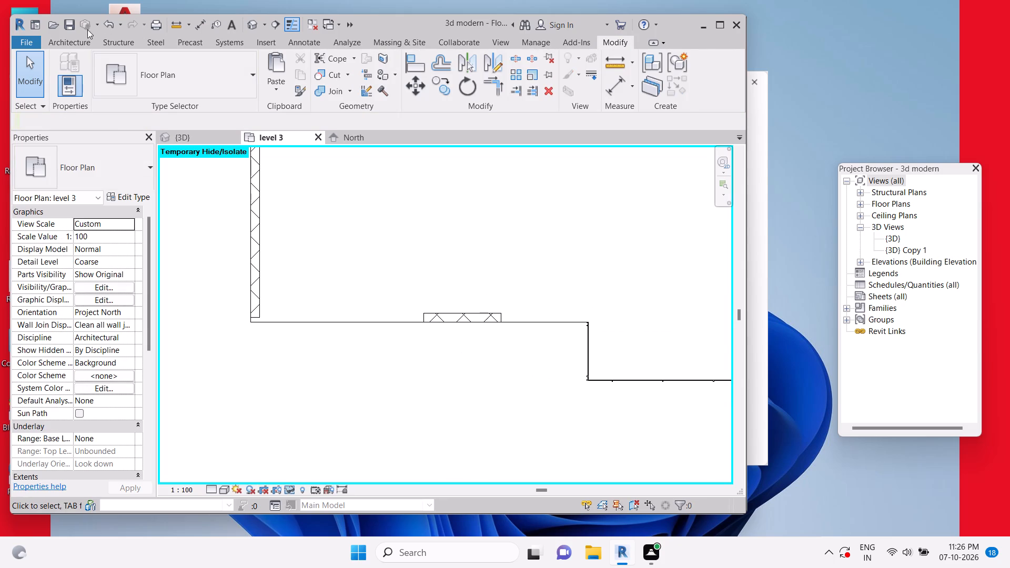
Draw a Curtain Wall on level 3 from the central masonry piece to the facade's step beside the louvers.
left_click(79, 37)
left_click(70, 55)
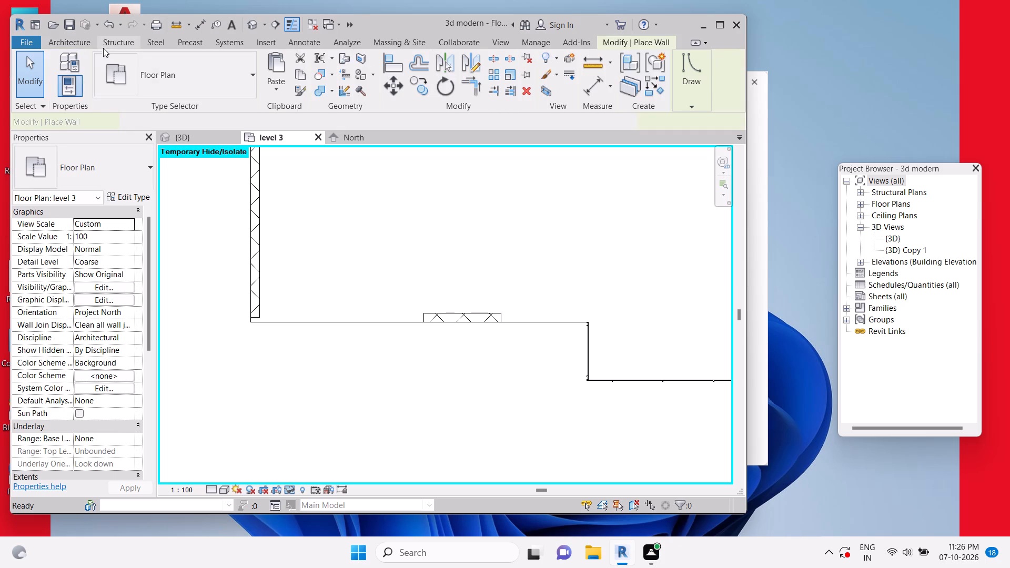
left_click(126, 160)
scroll(82, 329, "down", 4)
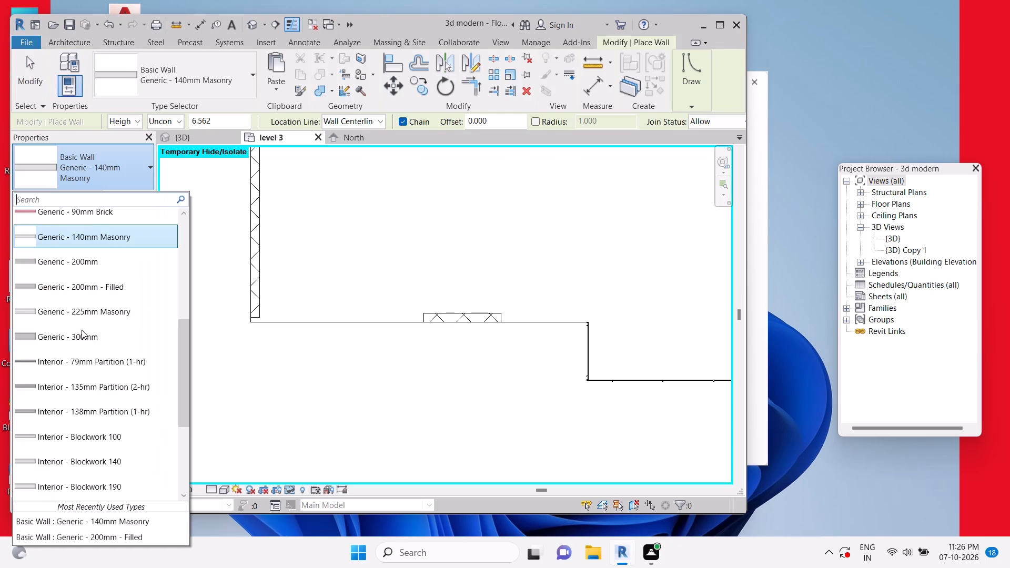
scroll(82, 330, "down", 12)
left_click(84, 384)
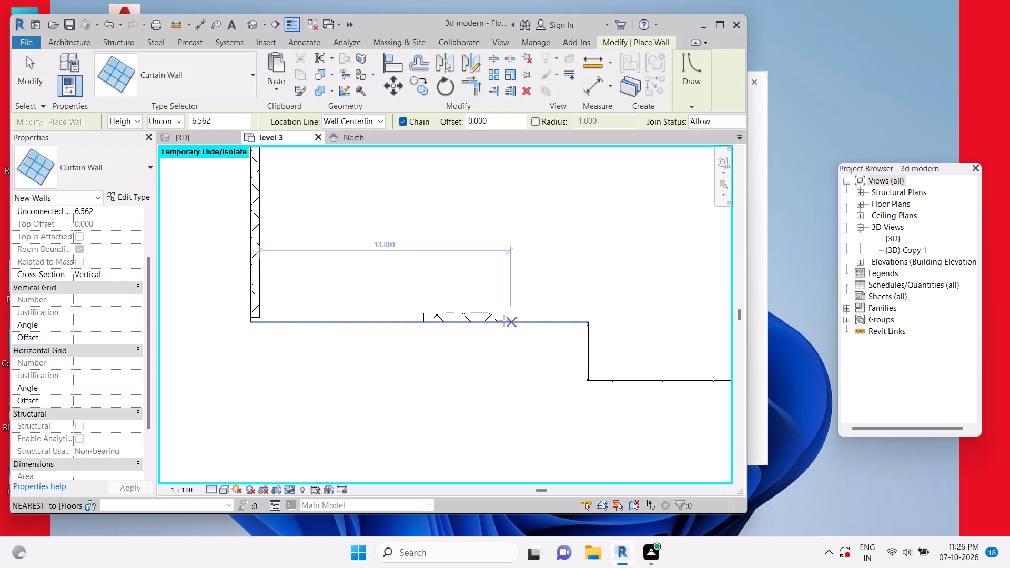
scroll(502, 323, "up", 6)
left_click(501, 322)
scroll(501, 322, "down", 1)
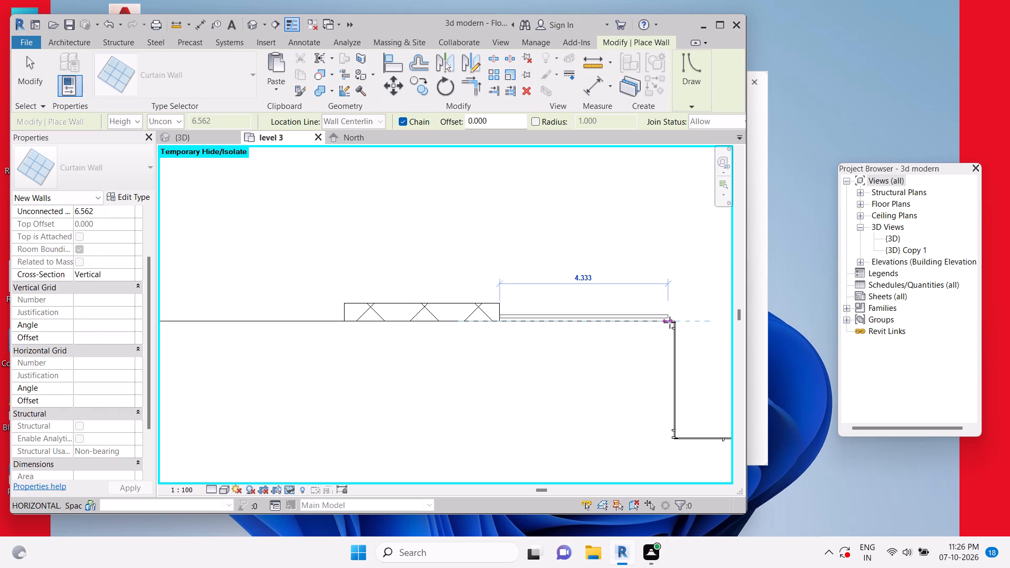
left_click(670, 322)
key("Escape")
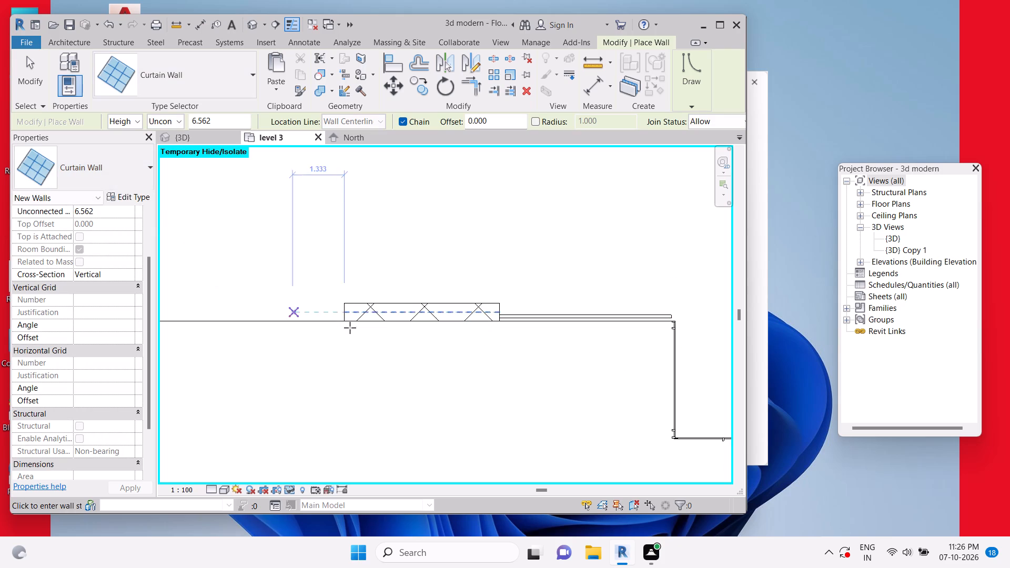
Draw a second level 3 Curtain Wall, about 8.5 long, from the central masonry piece to the outer corner wall.
middle_click_drag(342, 332, 529, 336)
left_click(530, 329)
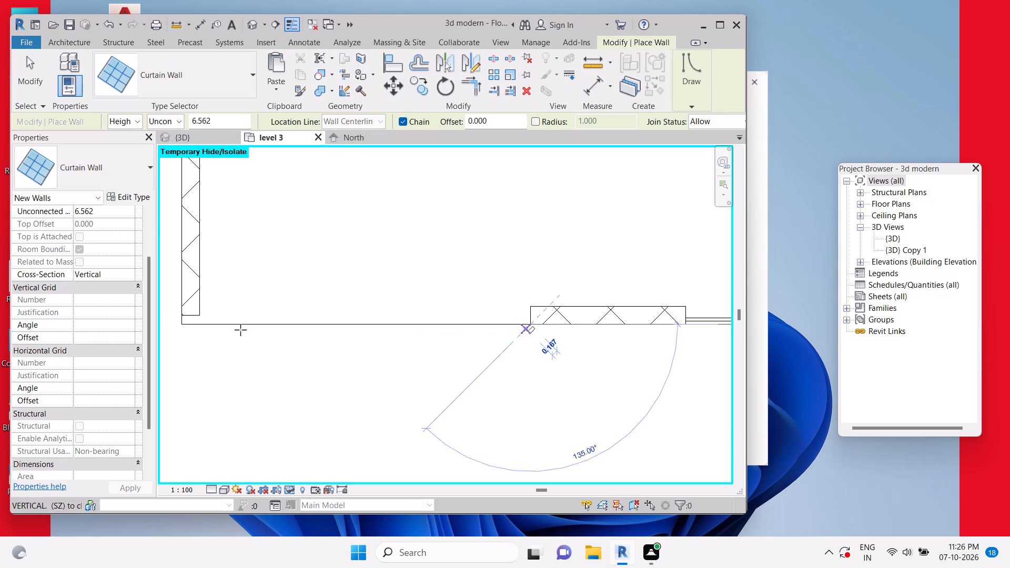
left_click(200, 318)
key("Escape")
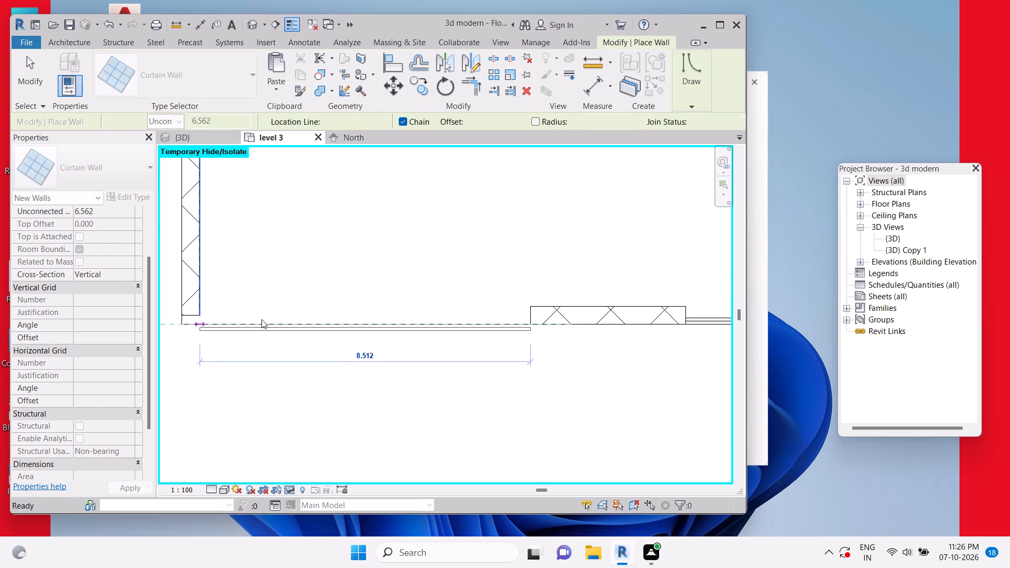
key("Escape")
key("Escape")
Extend the front end of the level 3 outer side wall to the front slab edge.
left_click(201, 310)
scroll(199, 313, "up", 4)
key("Escape")
key("Escape")
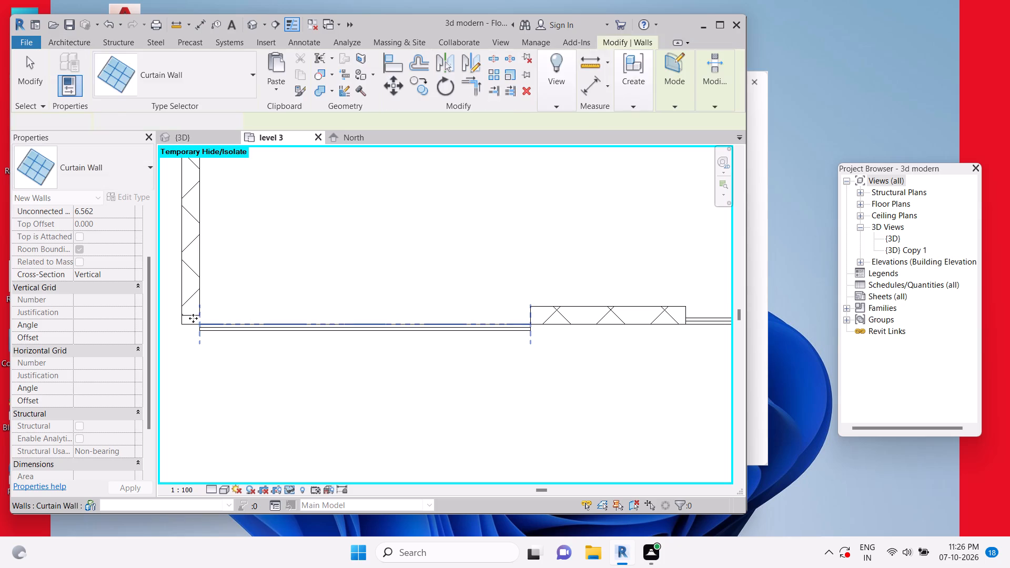
key("Escape")
key("Escape")
left_click(190, 316)
left_click_drag(186, 320, 185, 328)
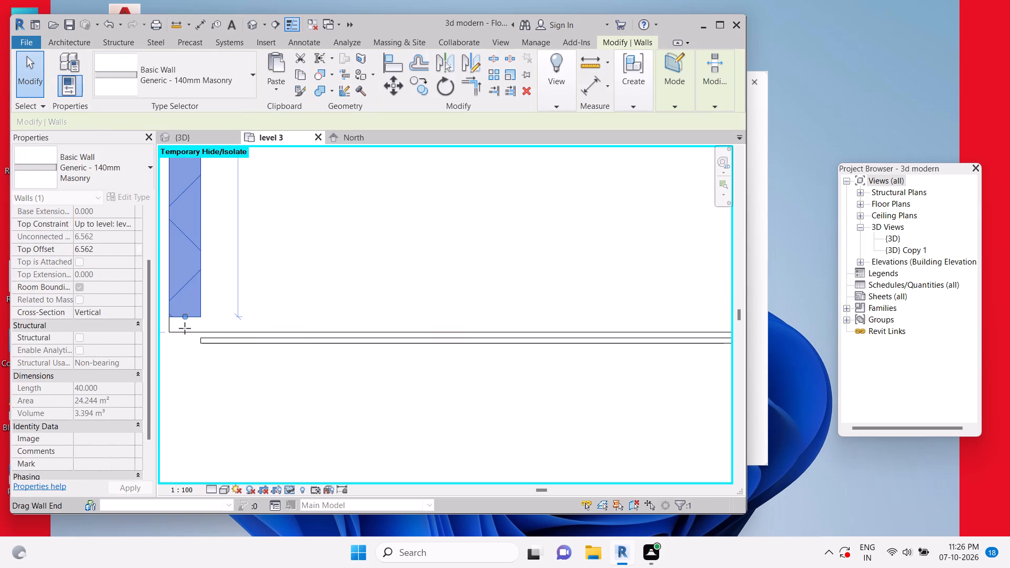
left_click_drag(185, 328, 186, 332)
key("Escape")
key("Escape")
key("Escape")
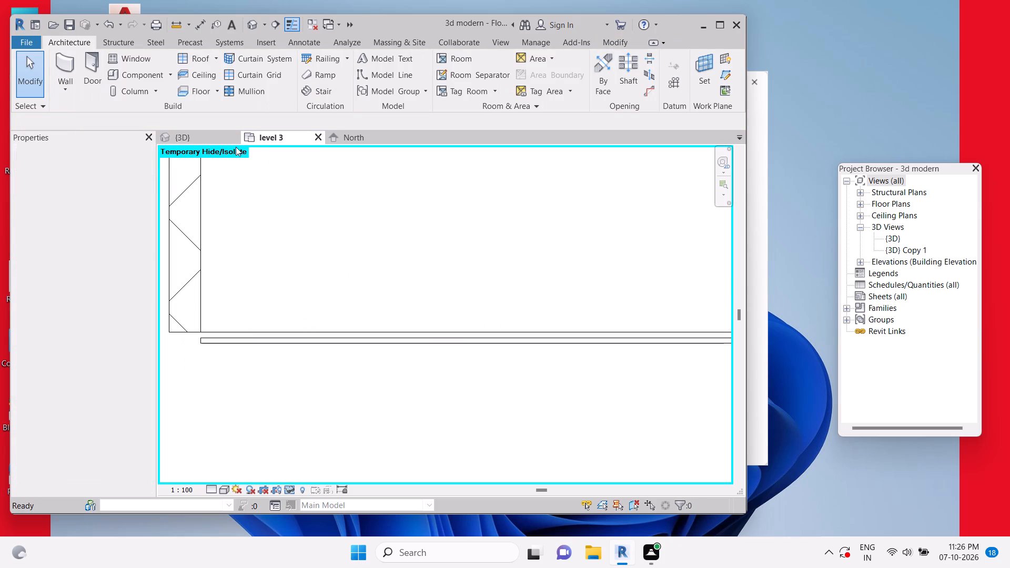
In the 3D view, stretch the base of the corner-side level 3 curtain wall down to level 2, a base offset of about -6.56.
left_click(203, 140)
scroll(419, 312, "down", 2)
middle_click_drag(482, 353, 448, 372)
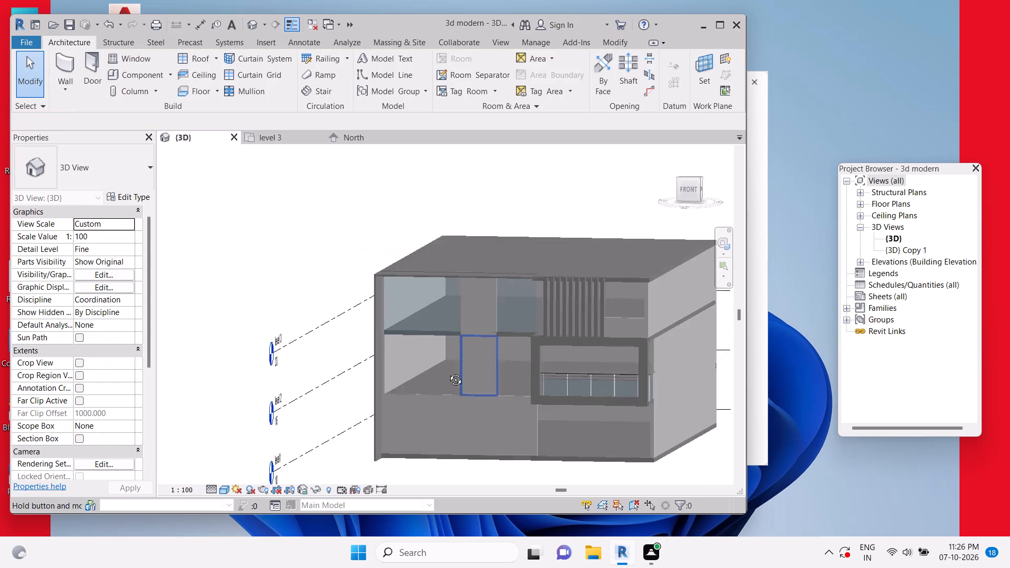
middle_click_drag(448, 372, 429, 374)
key("Escape")
left_click(453, 322)
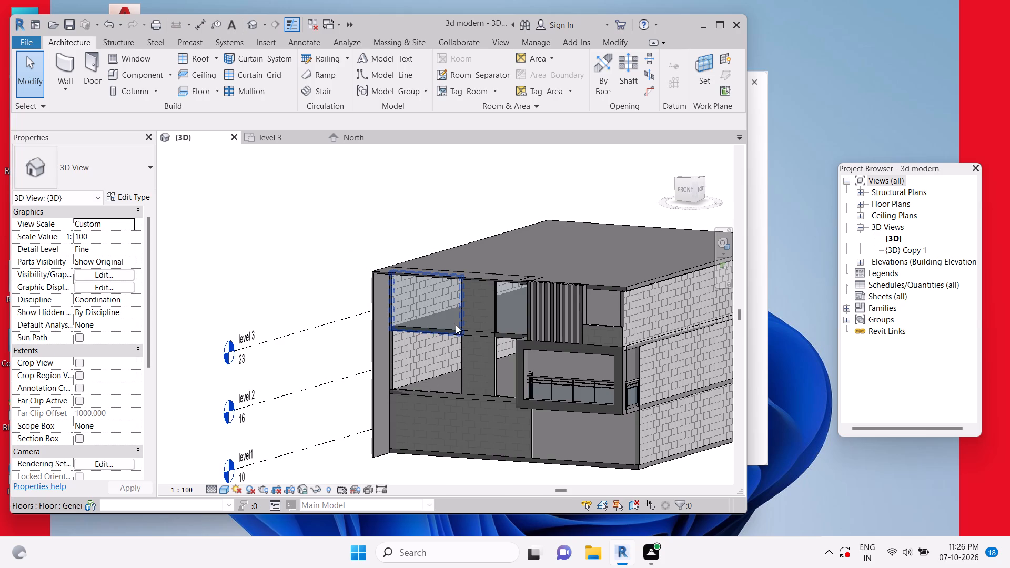
left_click(456, 323)
middle_click_drag(440, 363, 502, 342)
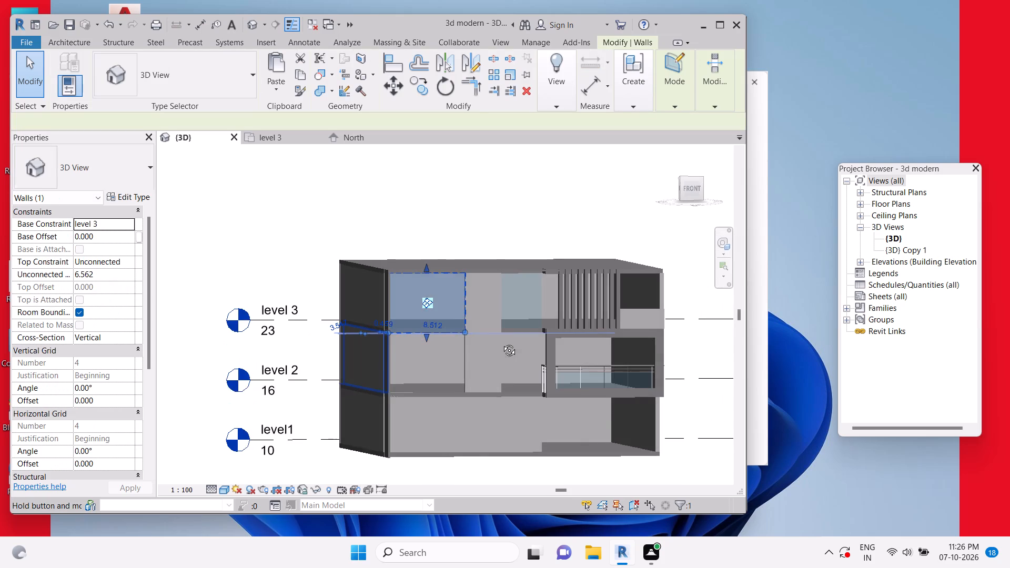
middle_click_drag(503, 369, 478, 375, "shift")
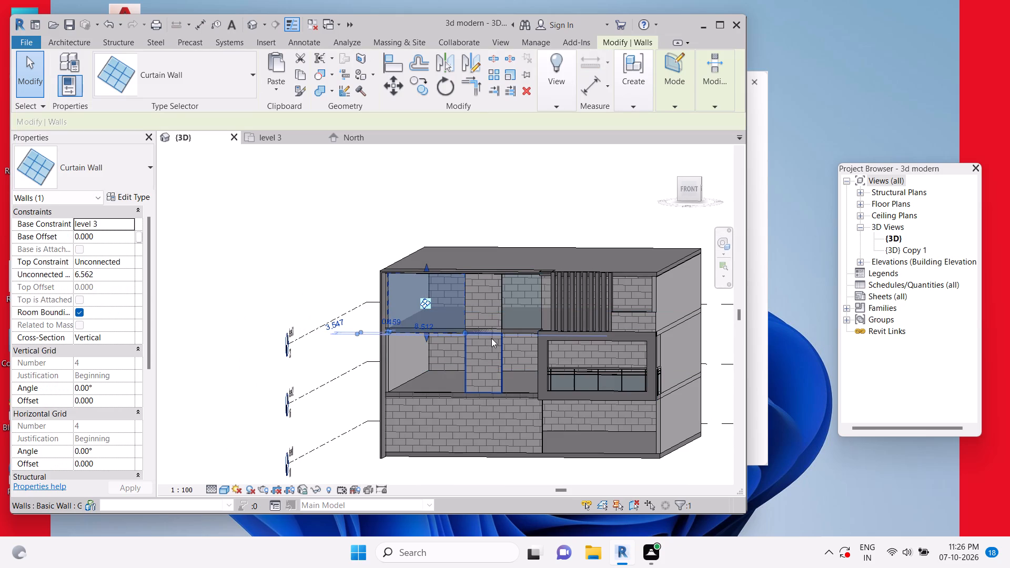
middle_click_drag(486, 347, 498, 347, "shift")
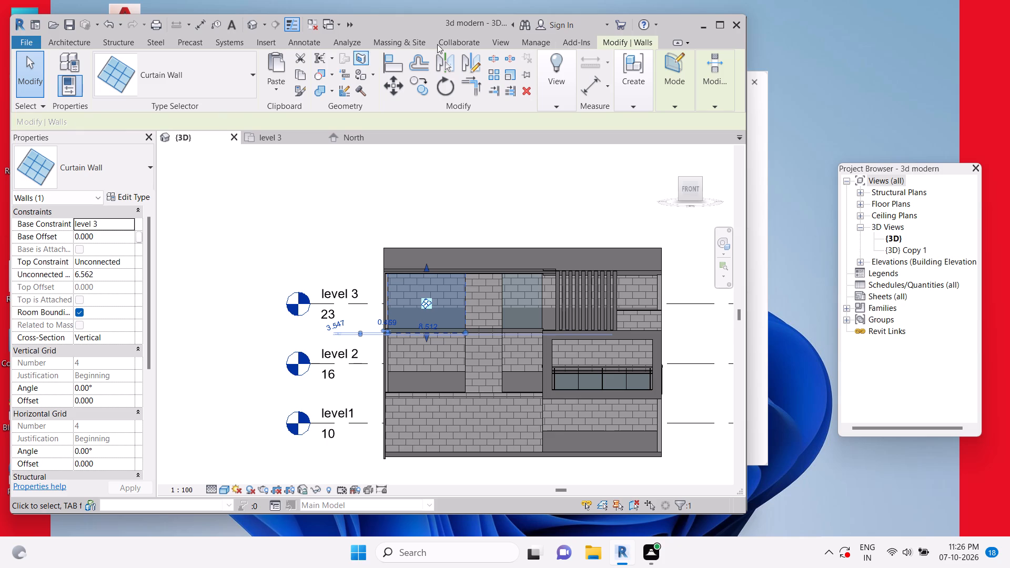
left_click(690, 194)
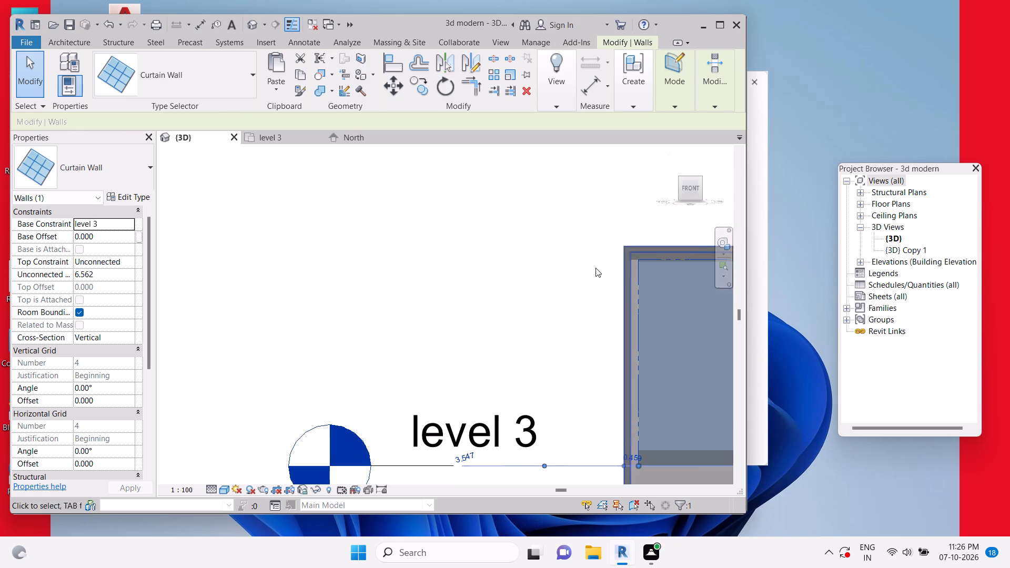
scroll(481, 281, "down", 6)
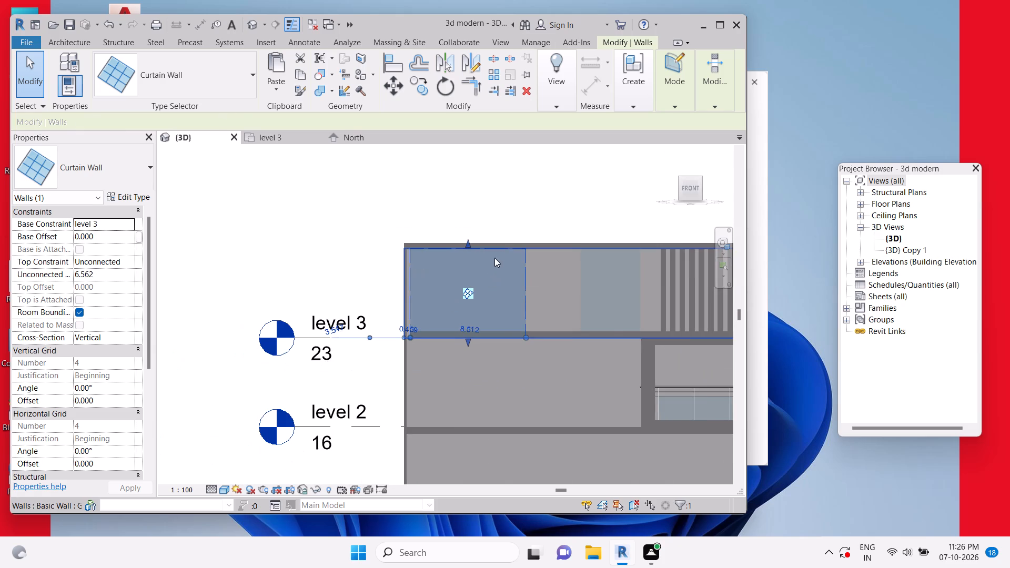
left_click_drag(471, 341, 468, 427)
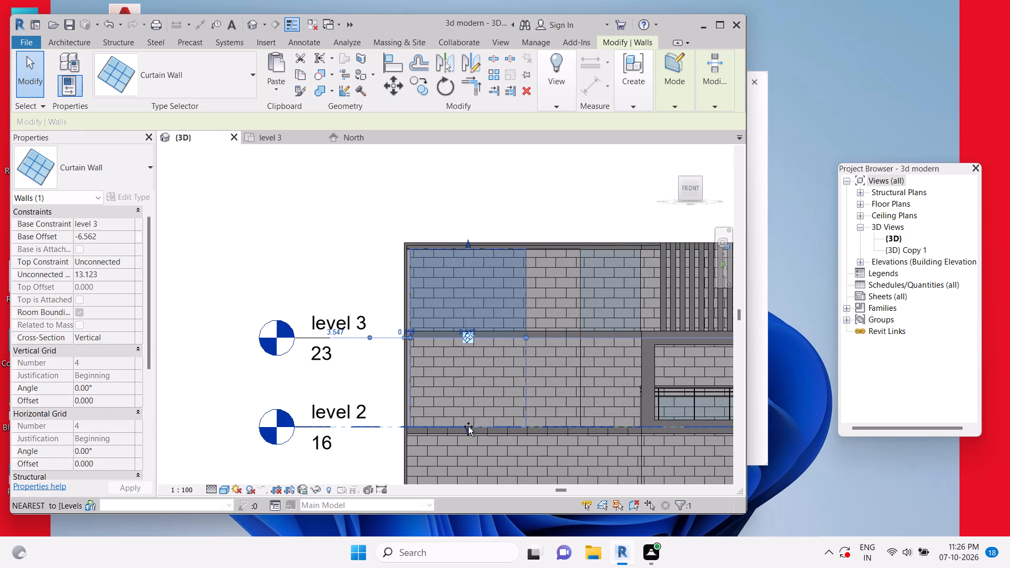
Stretch the corner-side curtain wall's base further down to the underside of the level 2 slab, a base offset of about -7.05.
left_click_drag(468, 427, 468, 435)
key("Escape")
key("Escape")
Save the project and close the licensing notice covering the view.
left_click(582, 293)
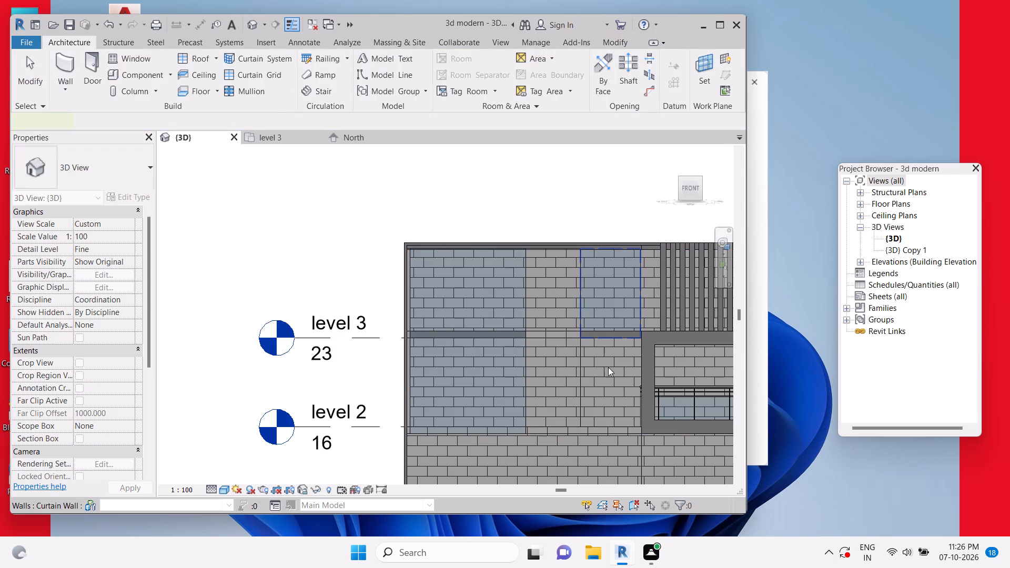
key("Escape")
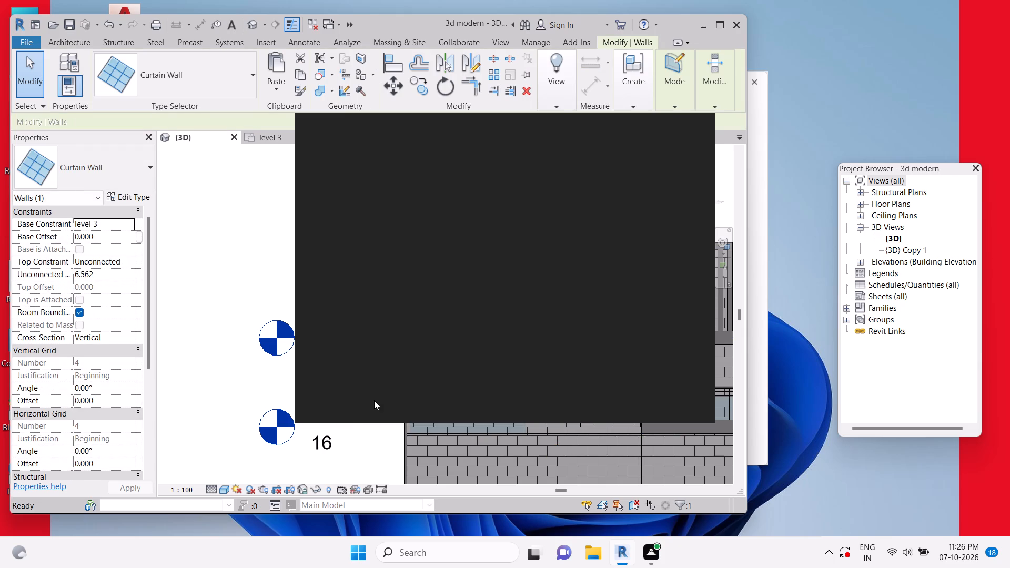
key("Escape")
key("Escape")
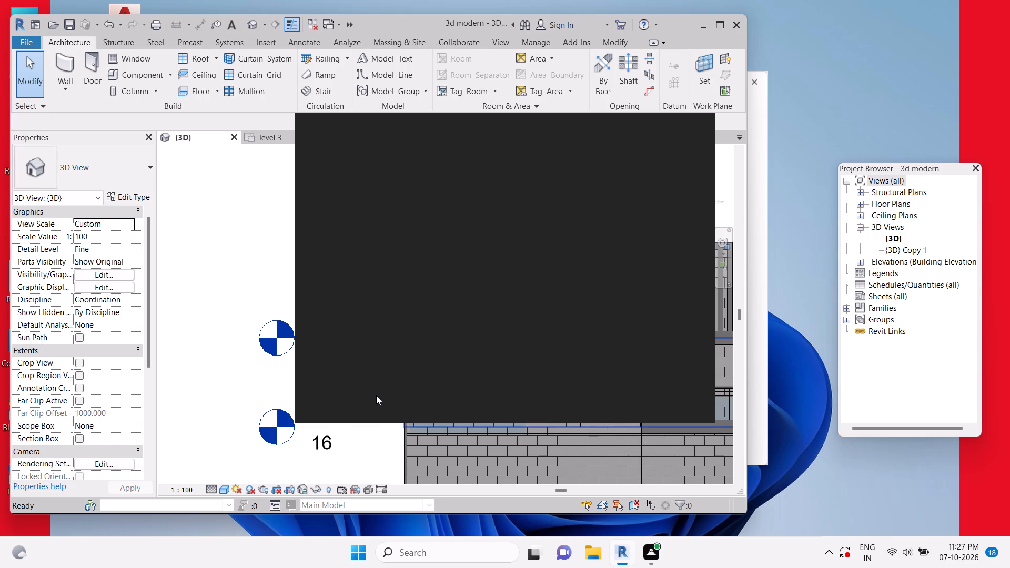
key("ctrl+s")
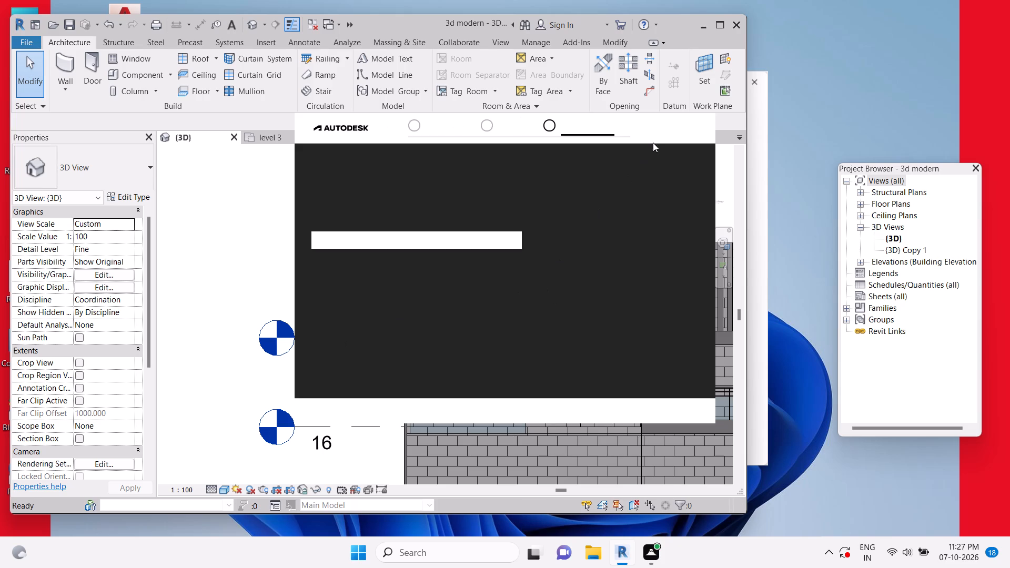
left_click(696, 128)
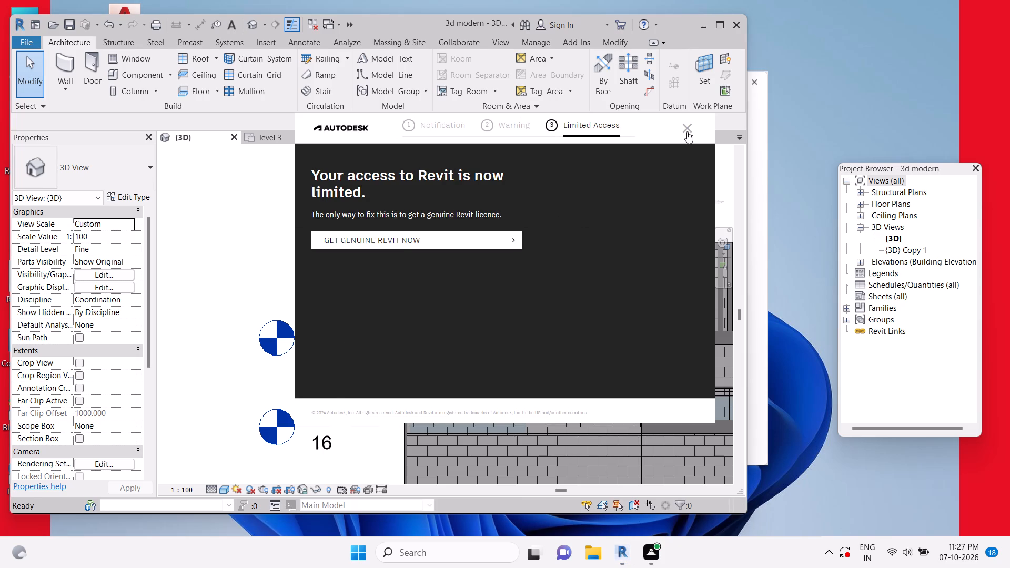
Stretch the base of the louver-side level 3 curtain wall down to the underside of the level 2 slab, a base offset of about -7.05.
left_click(584, 314)
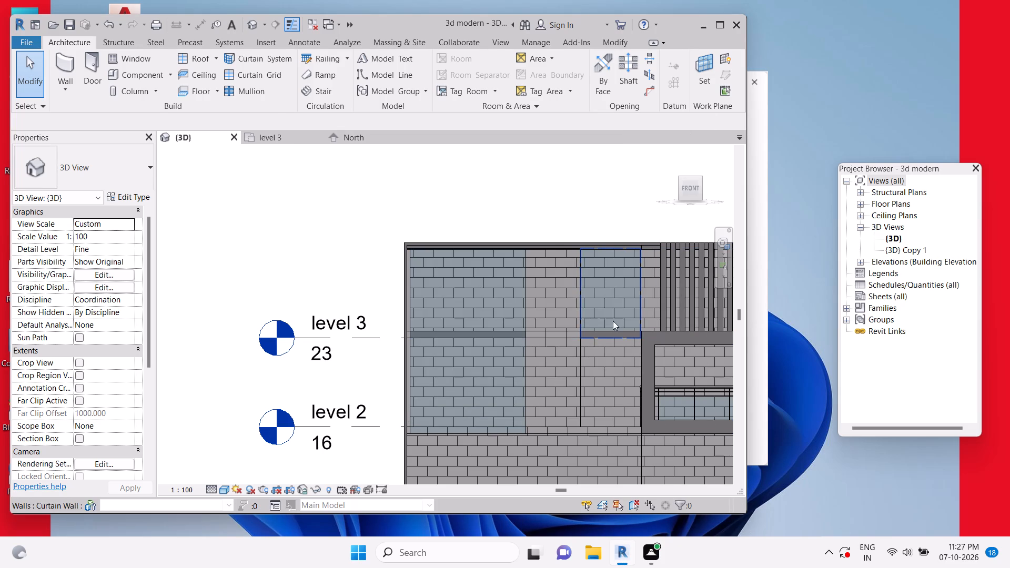
scroll(630, 358, "down", 1)
middle_click_drag(626, 359, 597, 301)
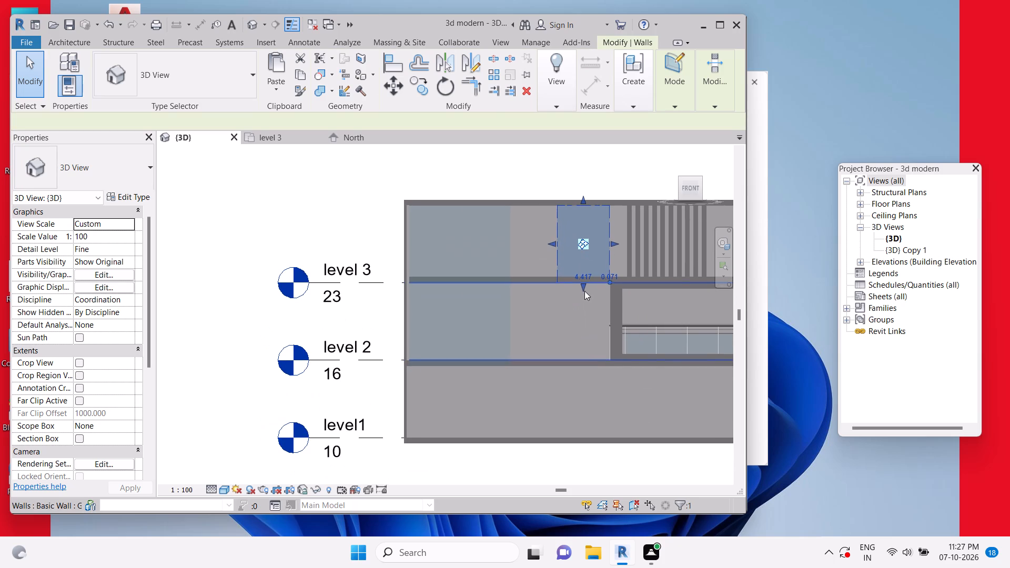
left_click_drag(583, 288, 562, 369)
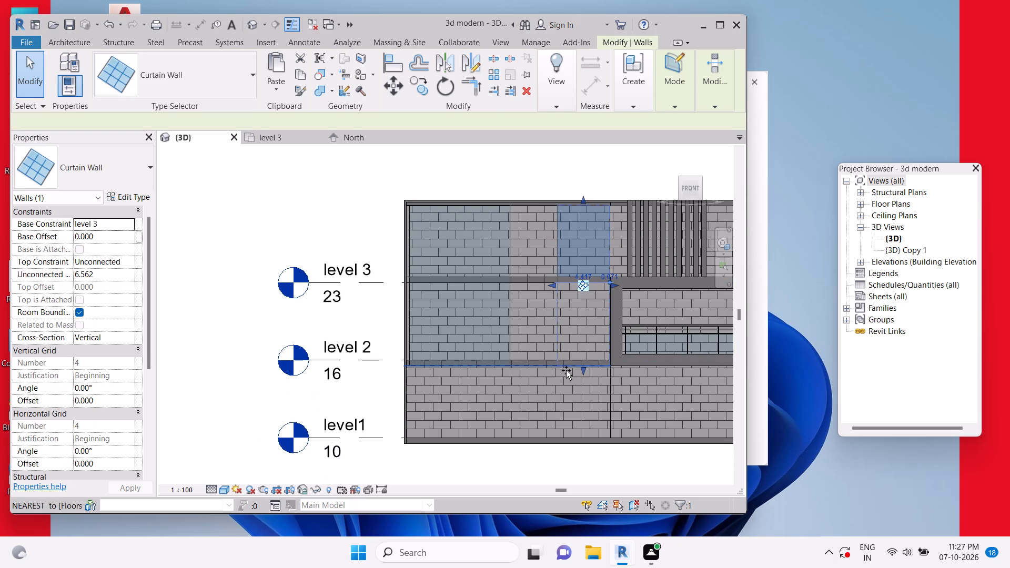
key("Escape")
key("Escape")
key("Escape")
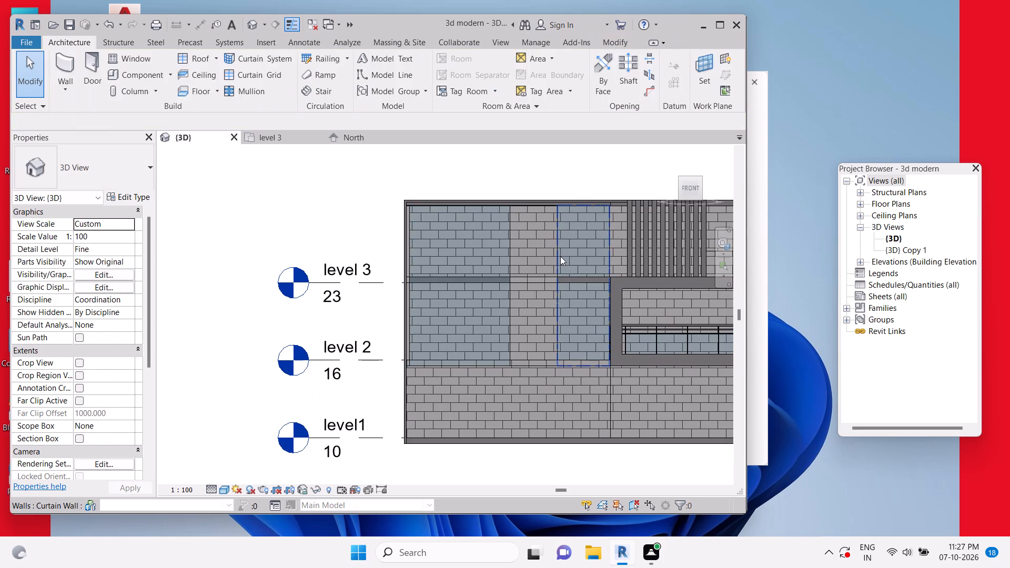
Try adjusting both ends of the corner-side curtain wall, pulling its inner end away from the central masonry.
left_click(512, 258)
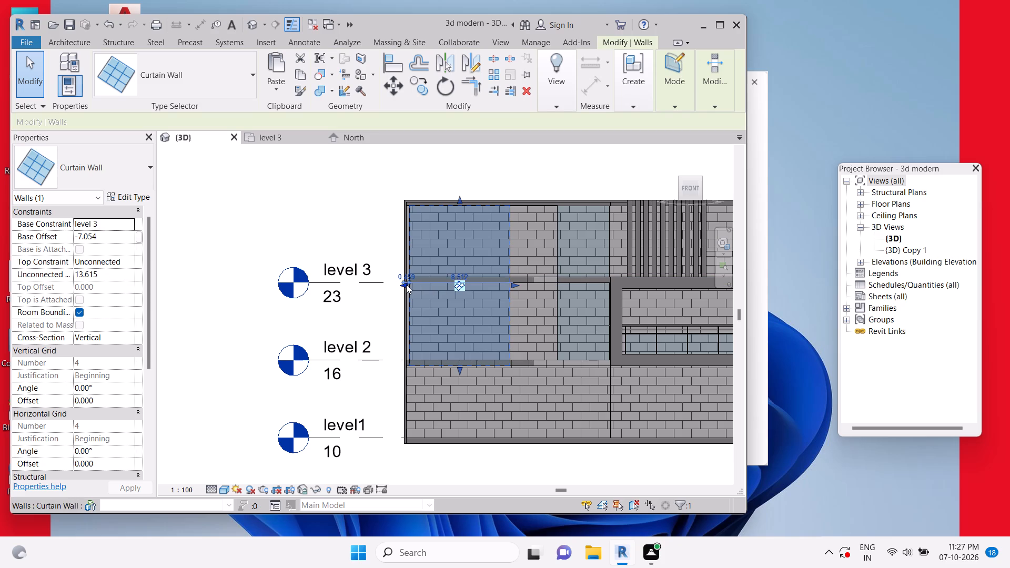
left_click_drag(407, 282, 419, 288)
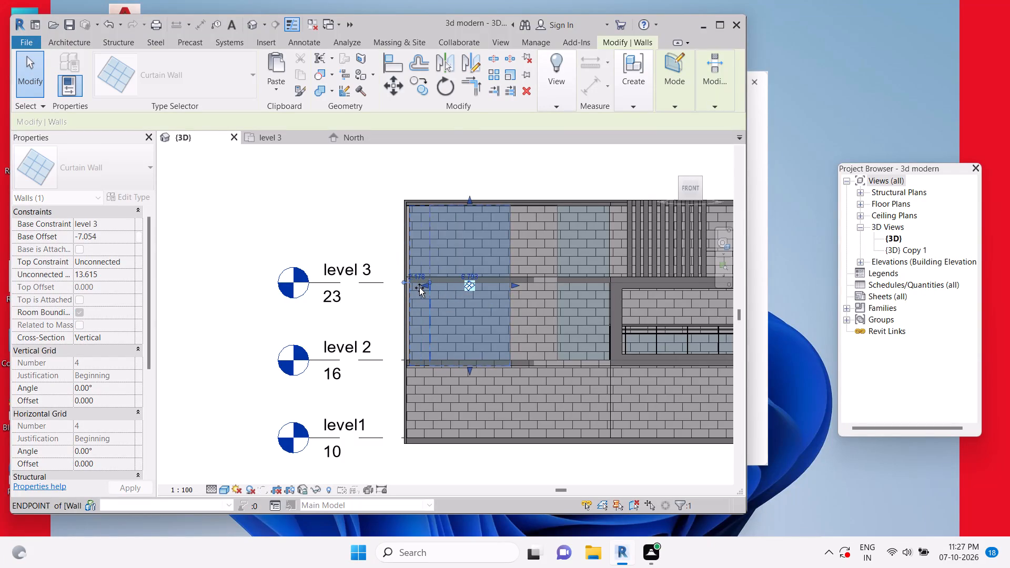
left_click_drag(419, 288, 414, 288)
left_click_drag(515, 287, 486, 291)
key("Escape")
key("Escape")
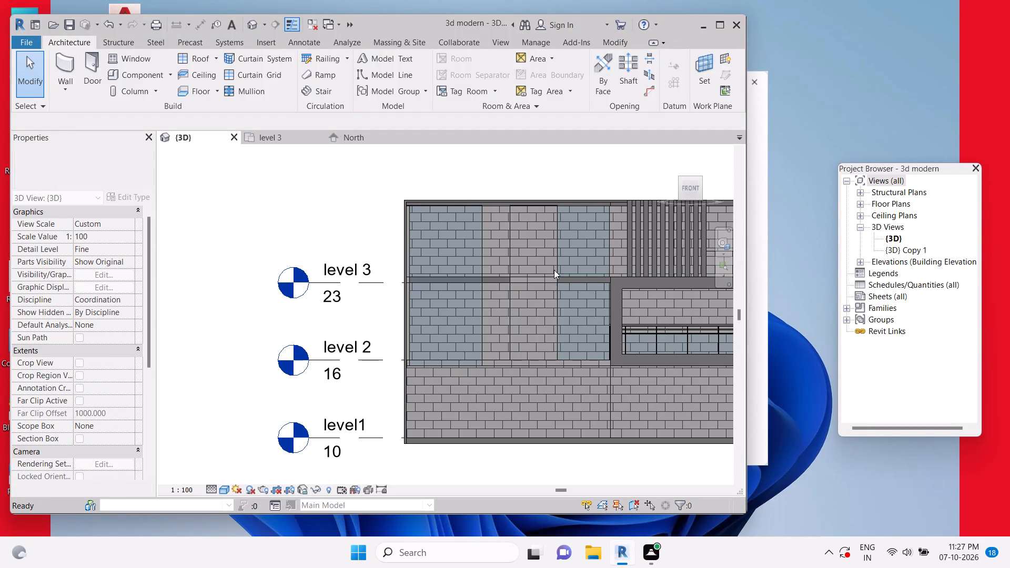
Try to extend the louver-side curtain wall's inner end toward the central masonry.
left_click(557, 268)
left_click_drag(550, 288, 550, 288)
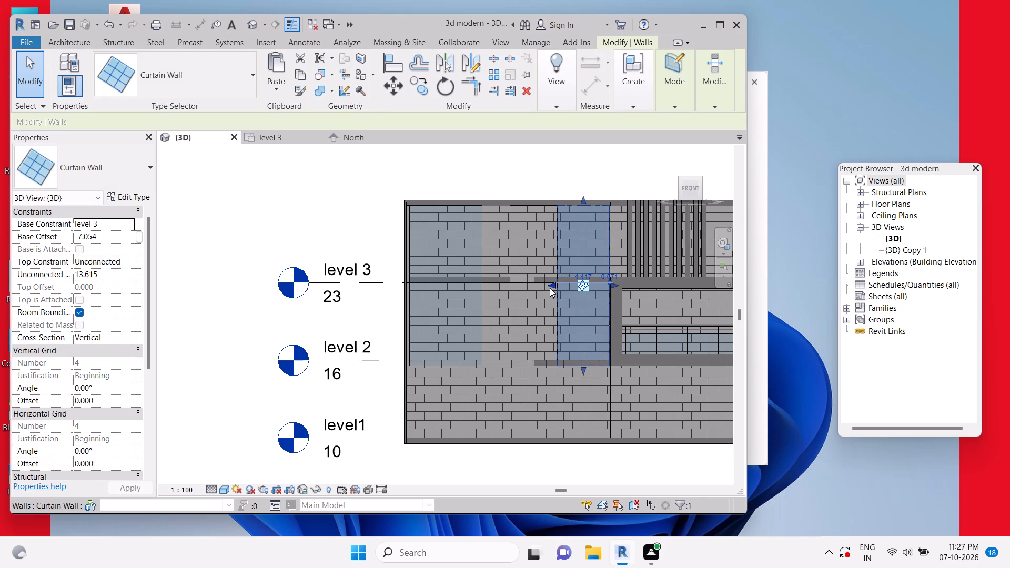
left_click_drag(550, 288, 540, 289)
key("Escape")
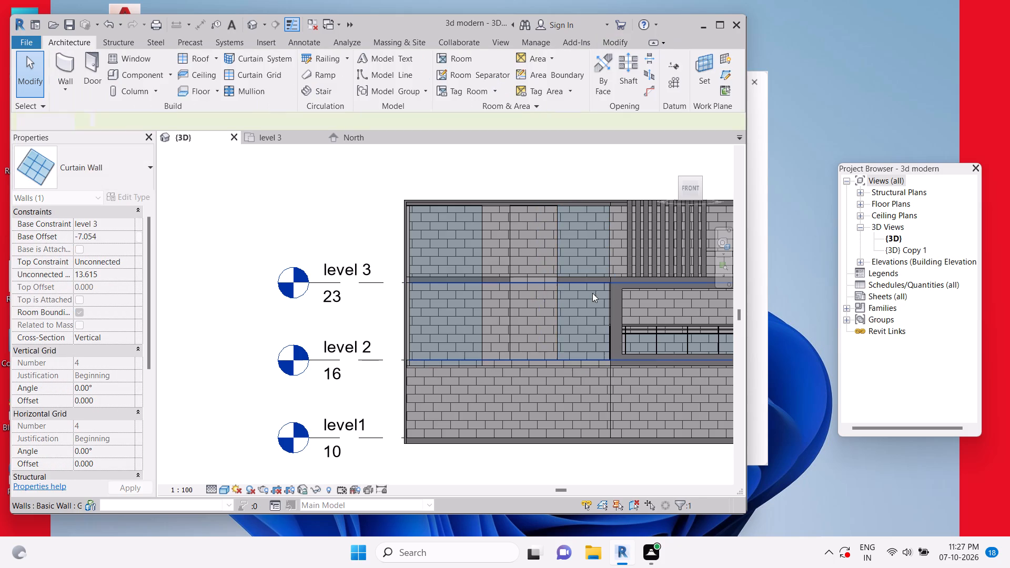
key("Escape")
Nudge the level 3 central masonry piece three increments toward the outer corner wall.
scroll(557, 281, "down", 3)
middle_click_drag(592, 316, 555, 364, "shift")
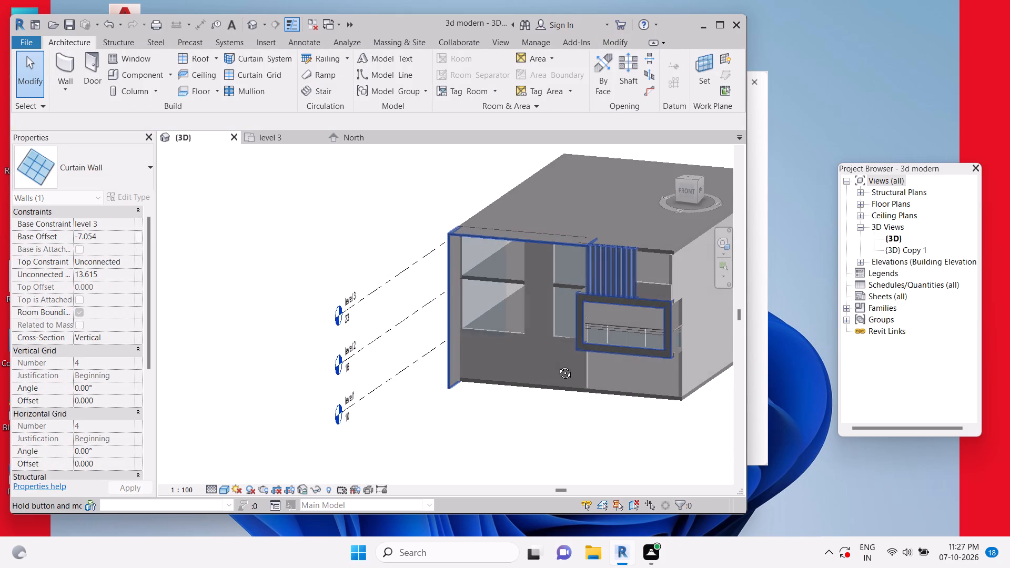
key("Escape")
scroll(541, 280, "up", 4)
key("Escape")
key("Escape")
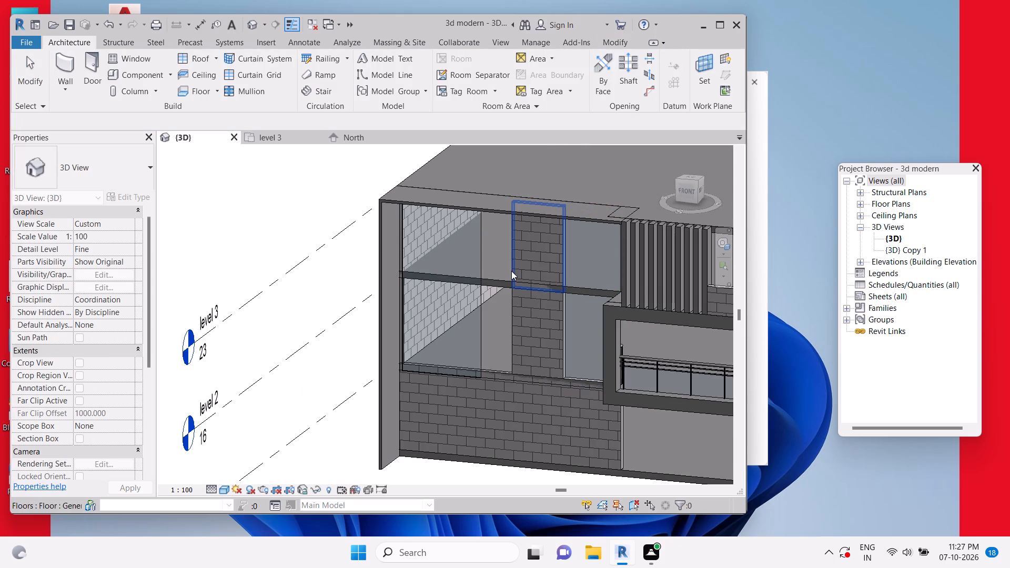
left_click(511, 266)
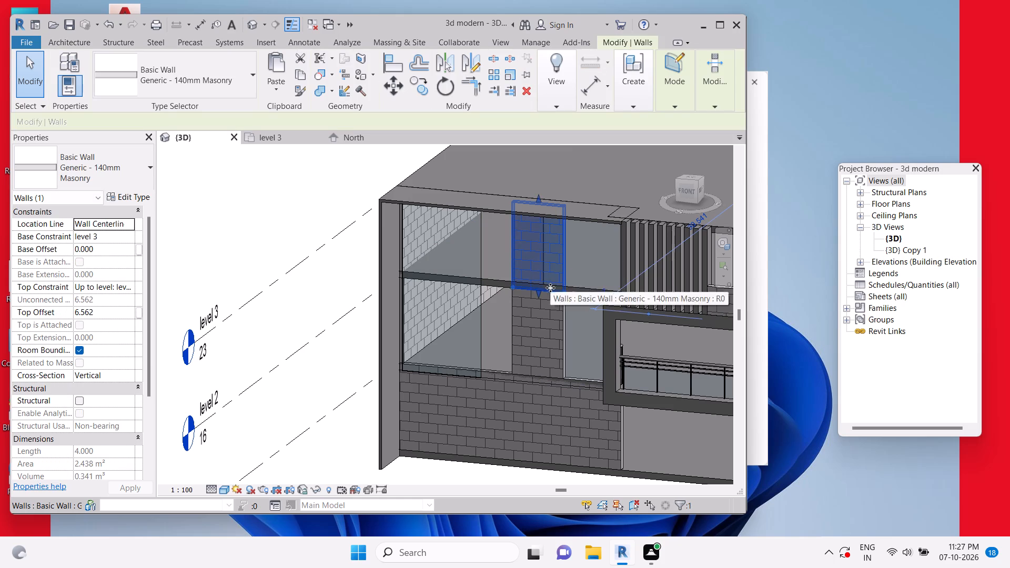
key("Left")
key("Left")
key("Left")
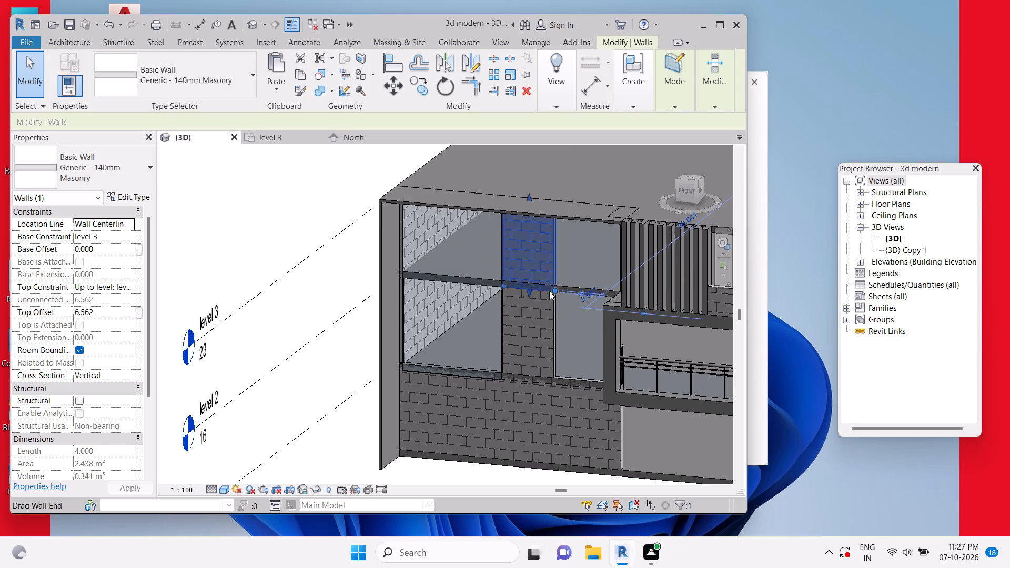
key("Right")
key("Left")
scroll(552, 286, "down", 4)
key("Escape")
Save the project with the reworked facade.
middle_click_drag(554, 340, 589, 314, "shift")
key("Escape")
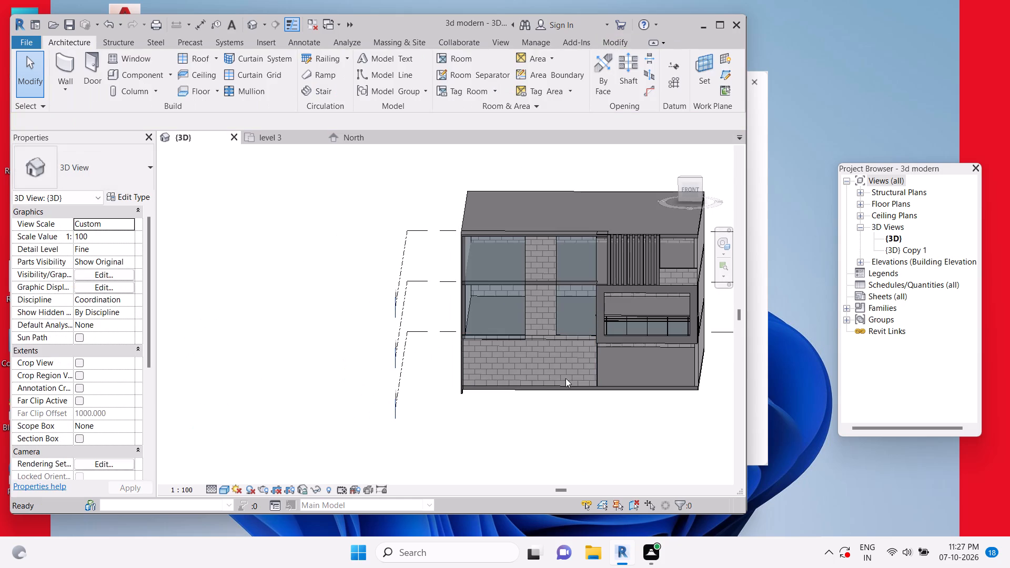
middle_click_drag(564, 385, 574, 362, "shift")
key("Escape")
scroll(580, 343, "down", 2)
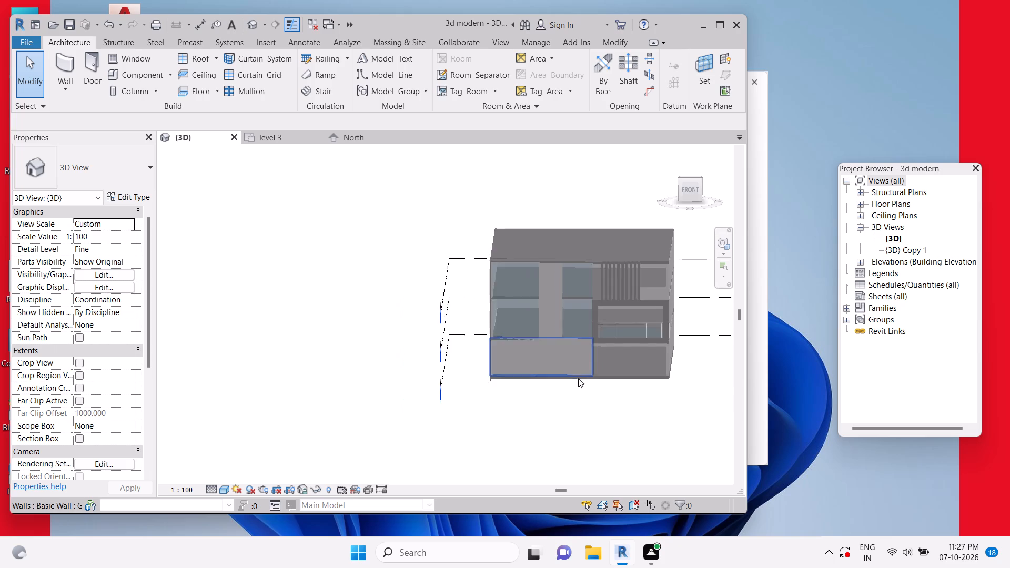
middle_click_drag(578, 381, 535, 405, "shift")
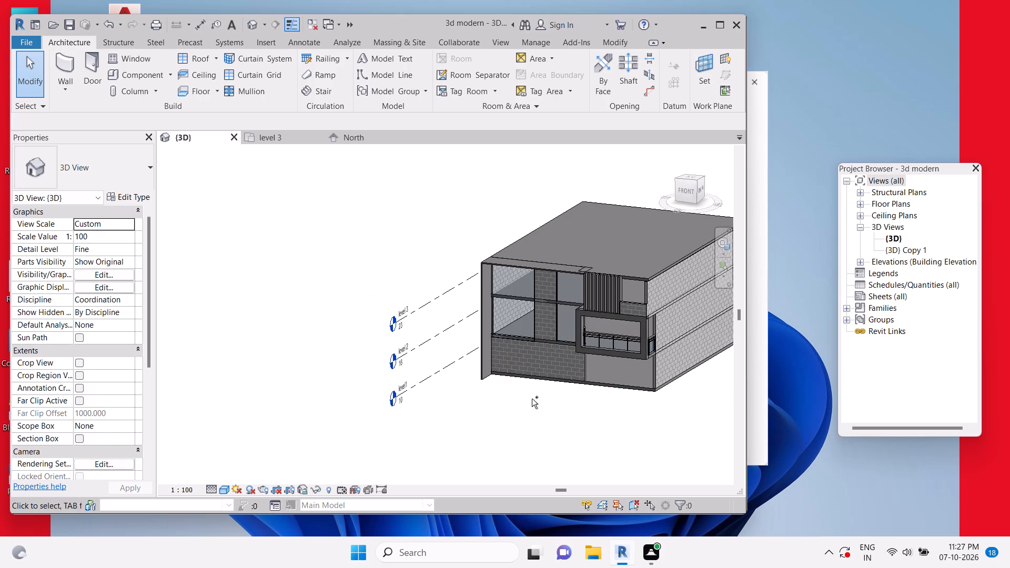
key("ctrl+s")
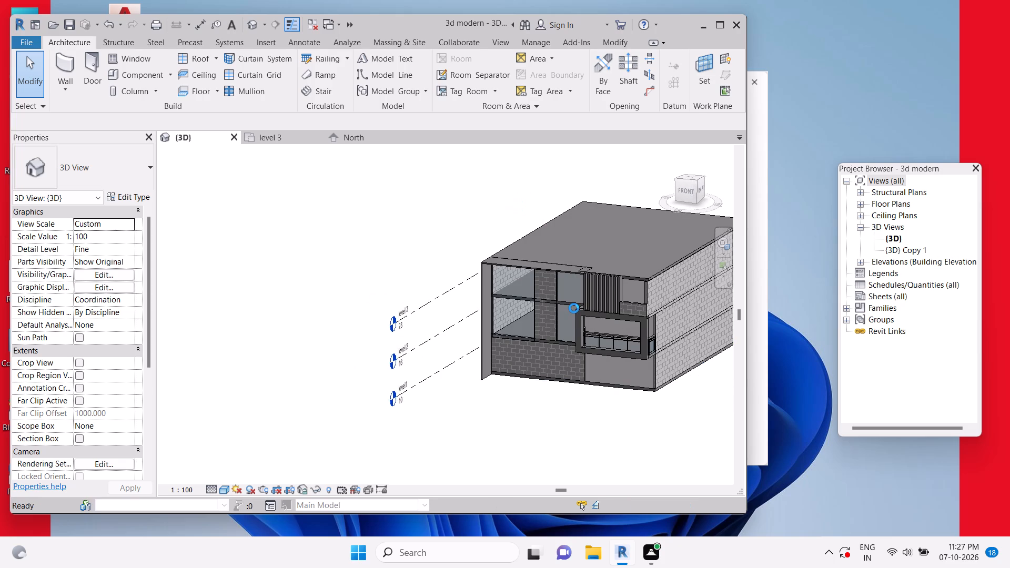
key("Escape")
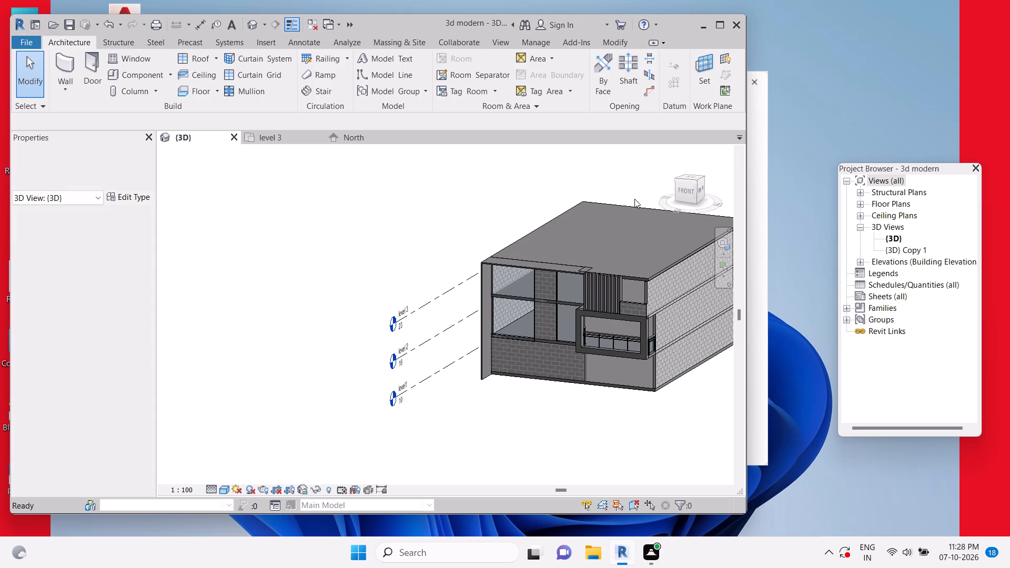
Edit the in-place facade frame model and shorten the L-shaped roof-edge extrusion from the louvers back to the facade's step.
left_click(690, 188)
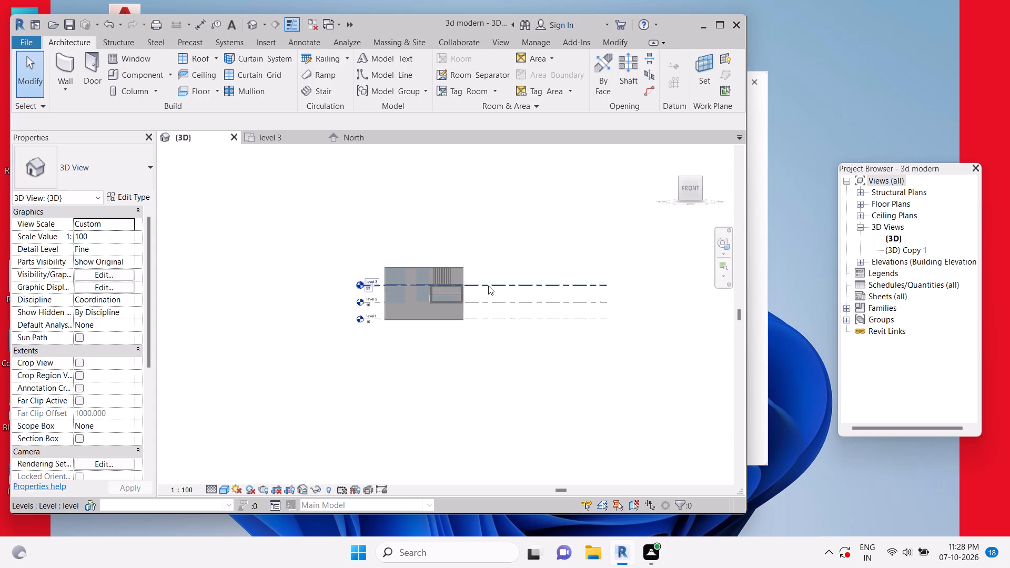
scroll(340, 298, "up", 10)
key("Escape")
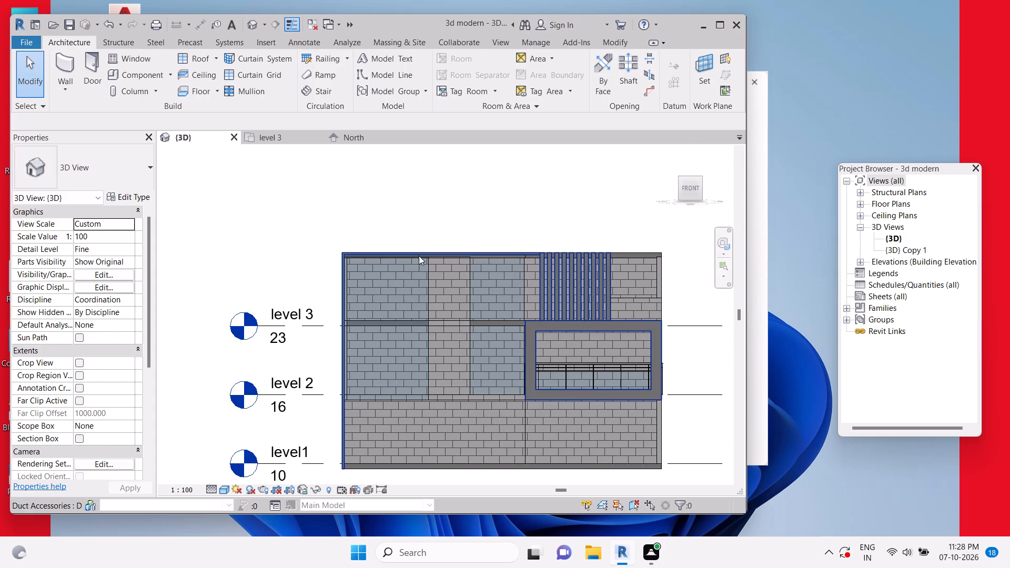
left_click(419, 256)
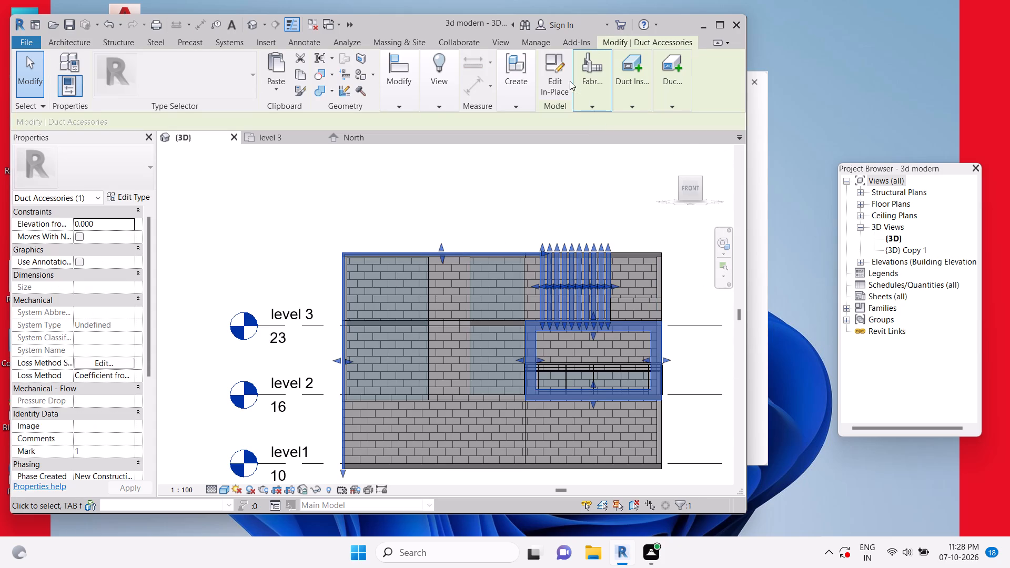
left_click(565, 79)
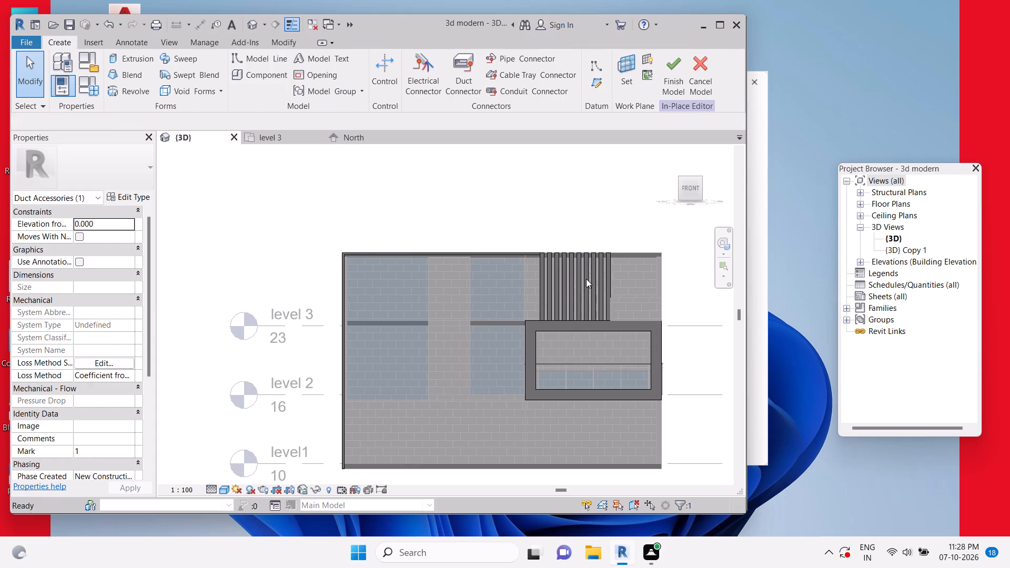
middle_click_drag(587, 282, 565, 336, "shift")
key("Escape")
left_click(483, 306)
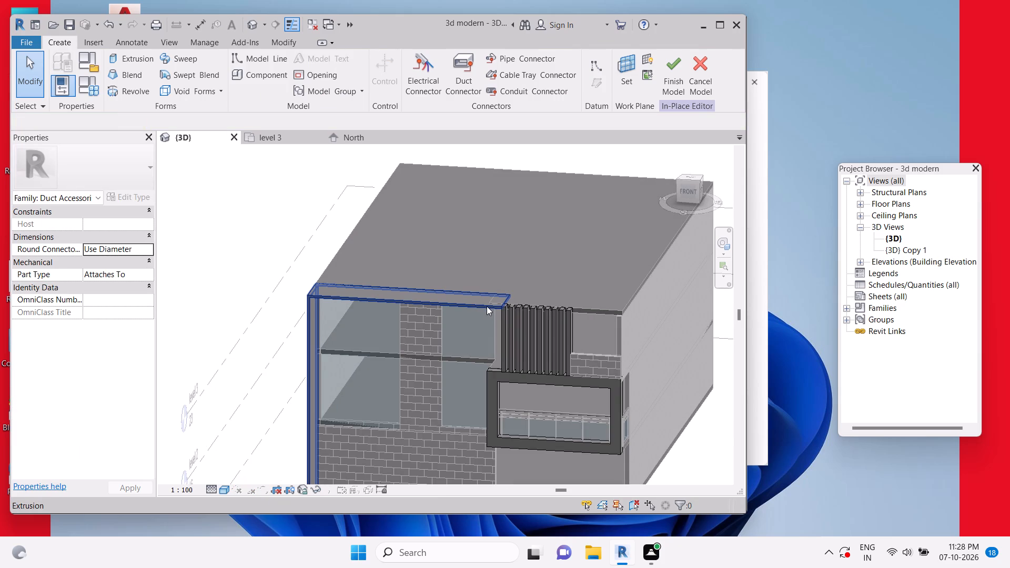
scroll(499, 305, "up", 10)
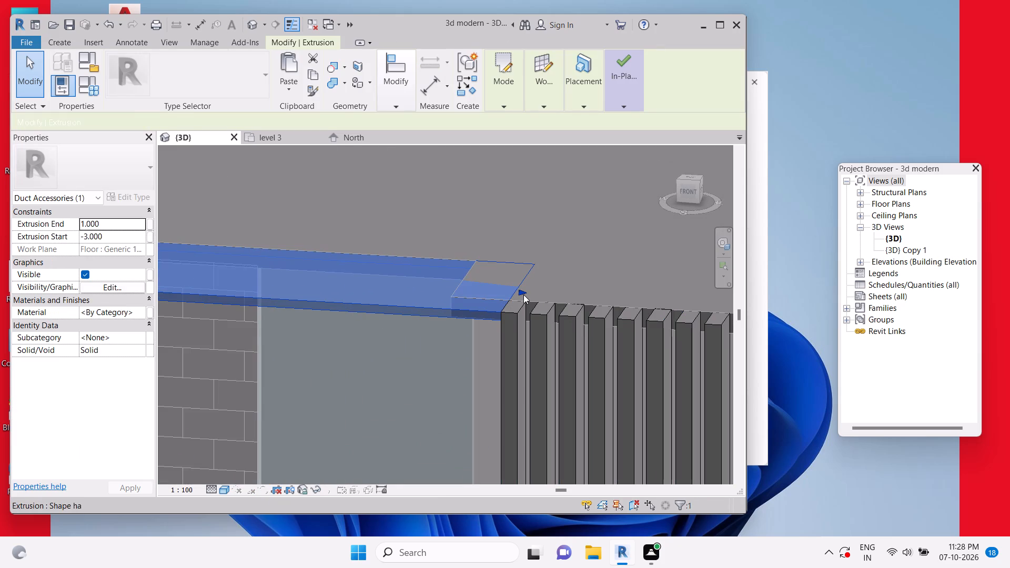
left_click_drag(522, 292, 463, 288)
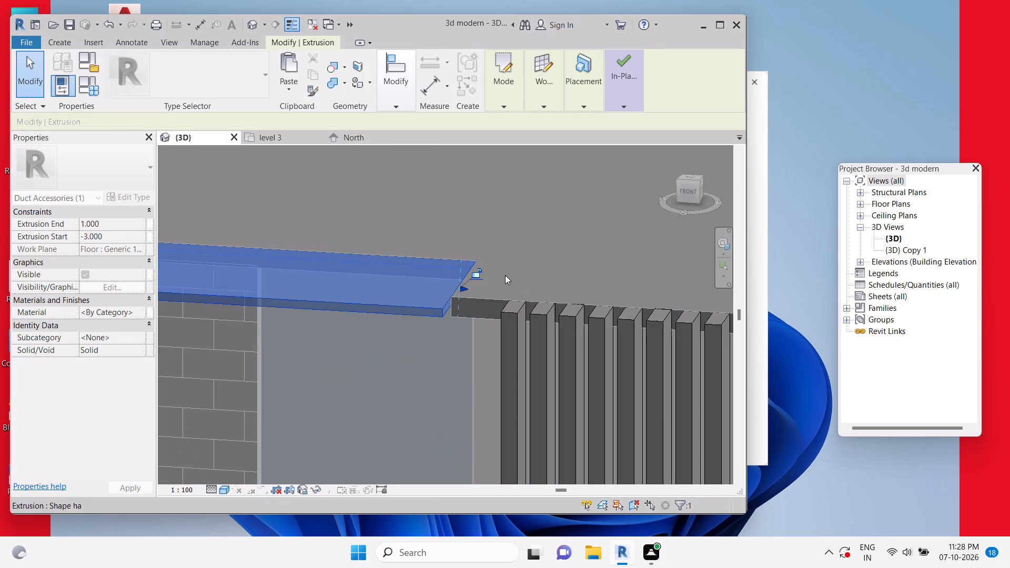
Pull the front face of the L-shaped roof-edge extrusion back to the balcony frame's rear face.
scroll(512, 269, "down", 4)
middle_click_drag(494, 325, 515, 307, "shift")
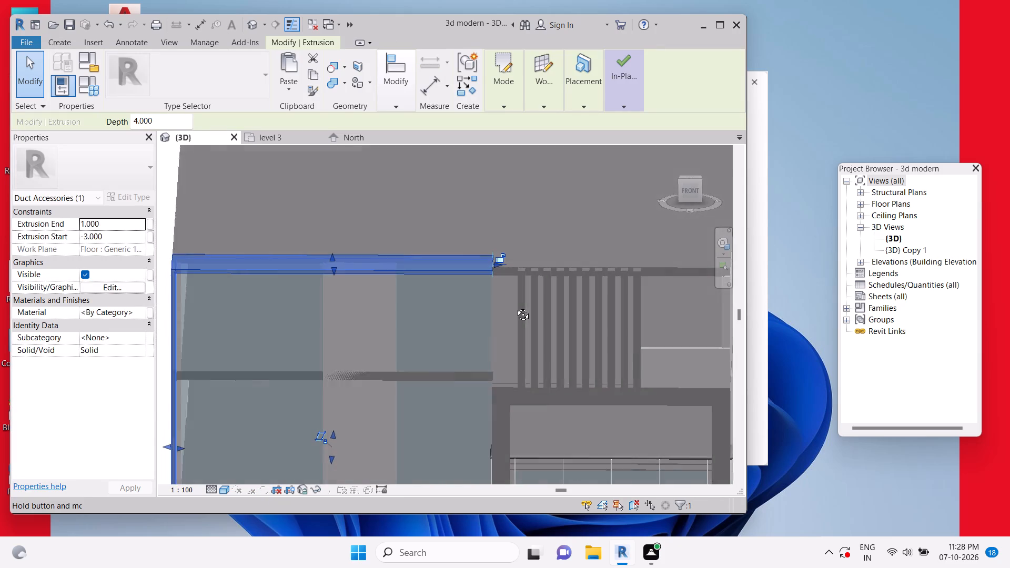
middle_click_drag(515, 307, 629, 305, "shift")
middle_click_drag(441, 322, 453, 316, "shift")
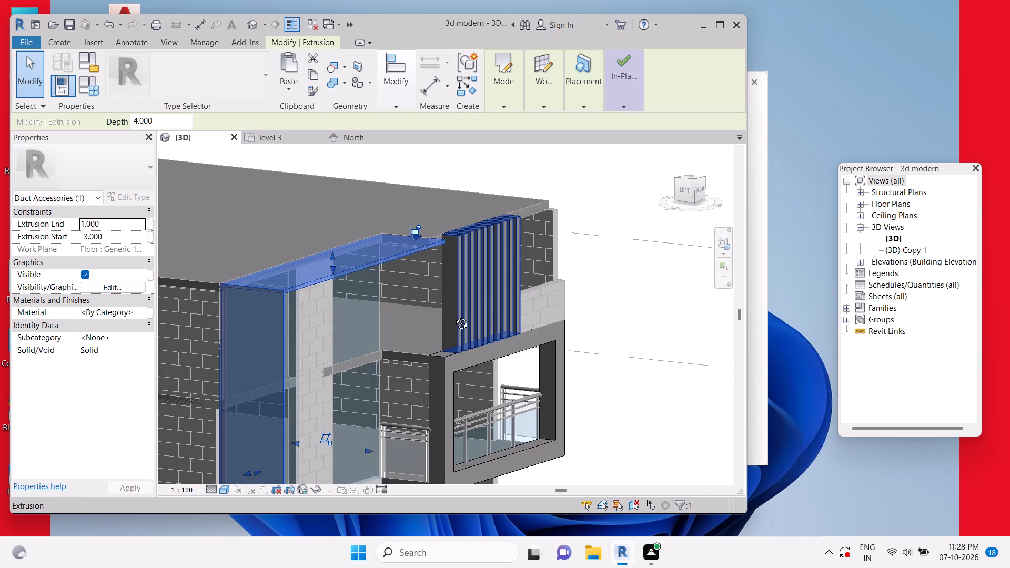
middle_click_drag(453, 316, 488, 286, "shift")
scroll(472, 352, "down", 1)
middle_click_drag(477, 346, 527, 278)
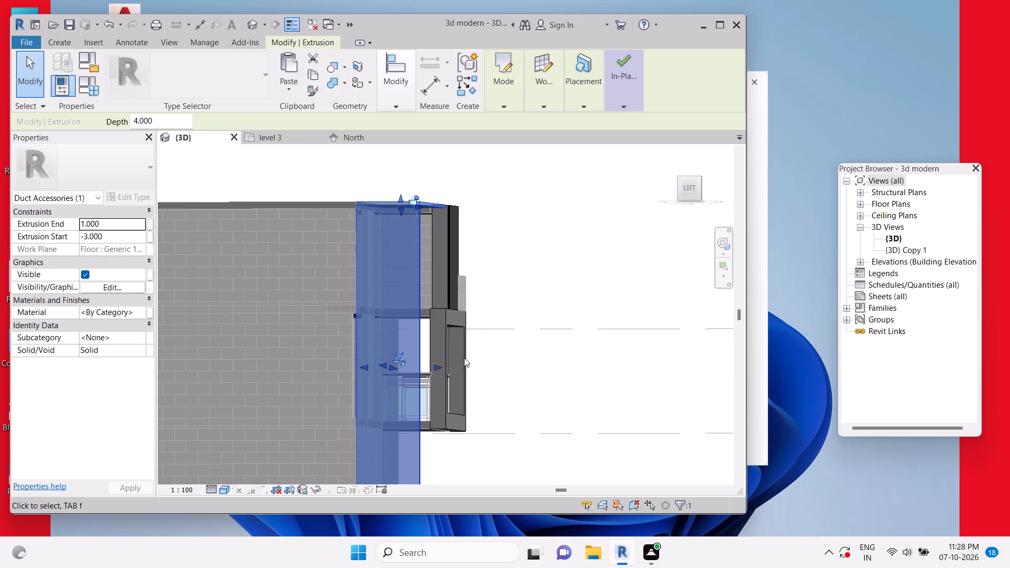
left_click(435, 363)
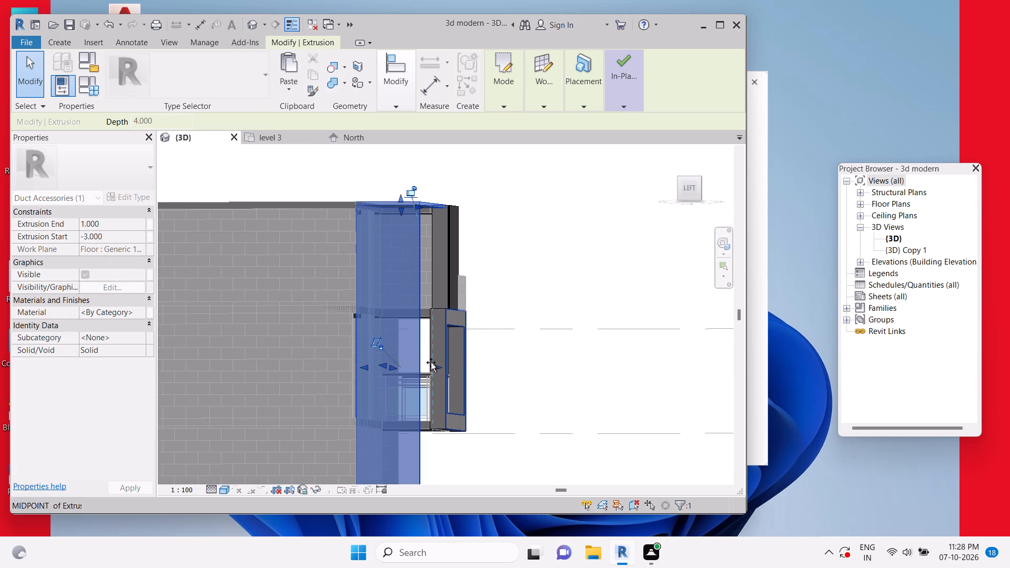
key("Escape")
key("Escape")
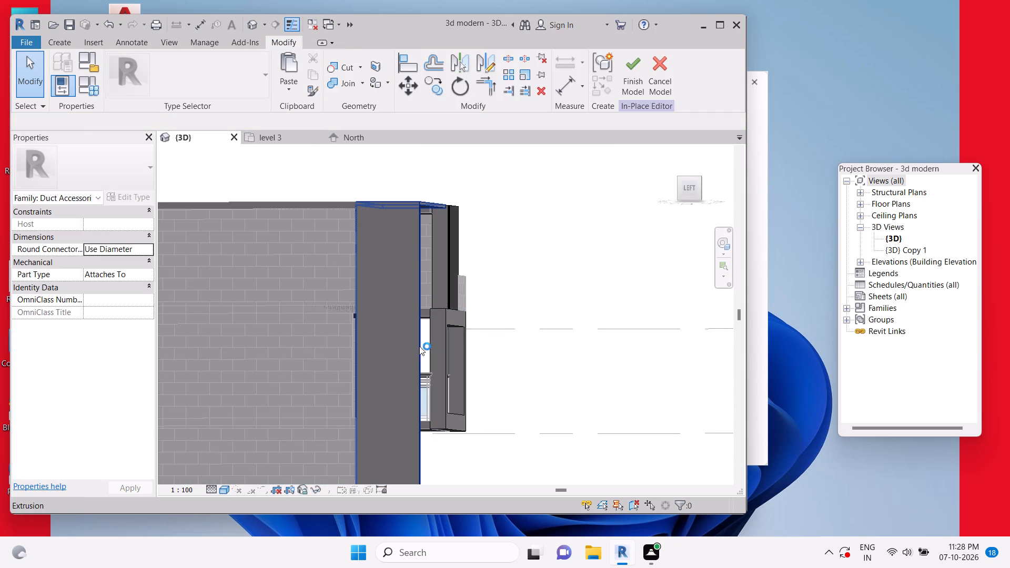
left_click(418, 346)
middle_click_drag(546, 353, 454, 377, "shift")
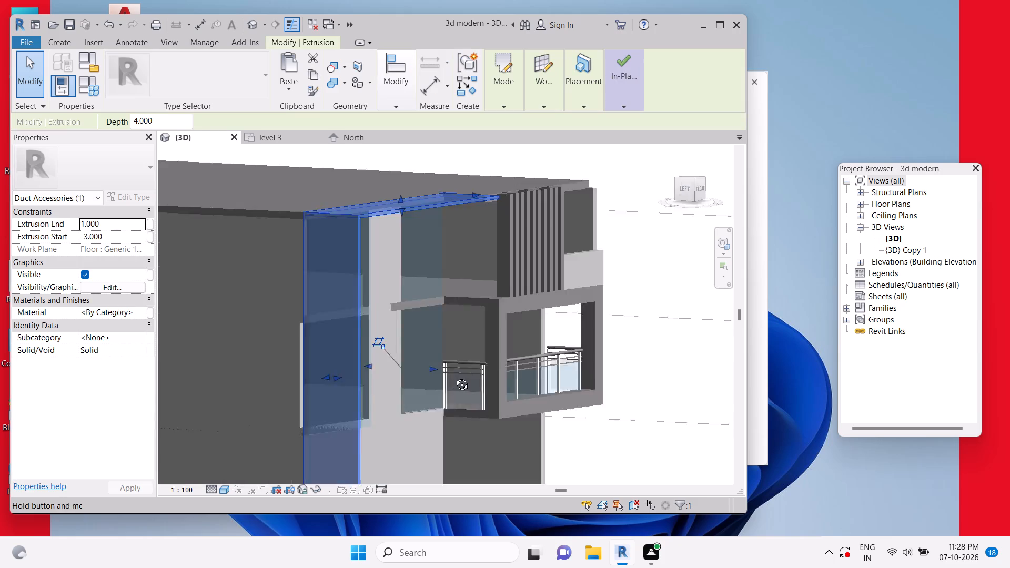
middle_click_drag(454, 377, 310, 369, "shift")
middle_click_drag(456, 363, 399, 374, "shift")
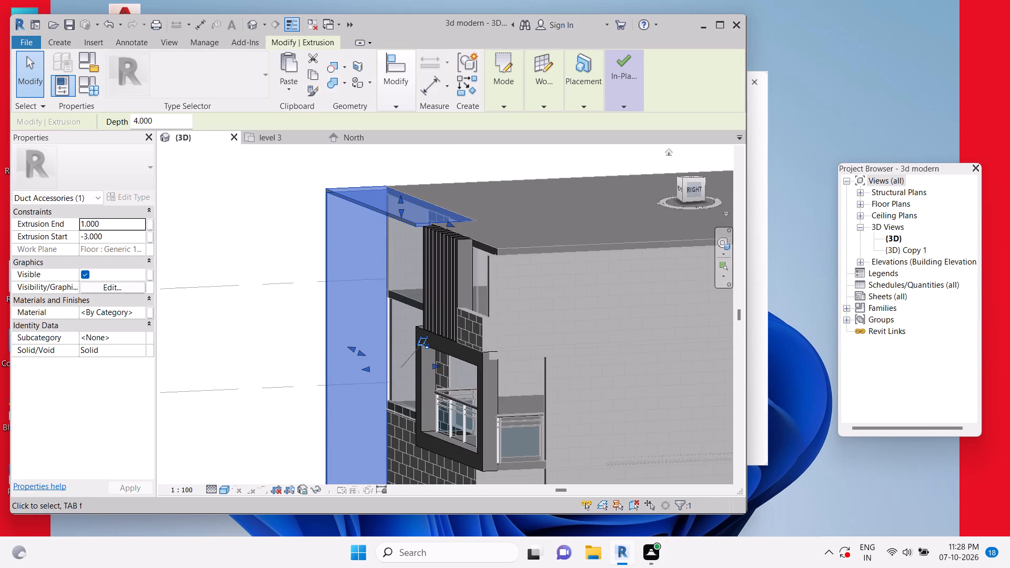
left_click(697, 188)
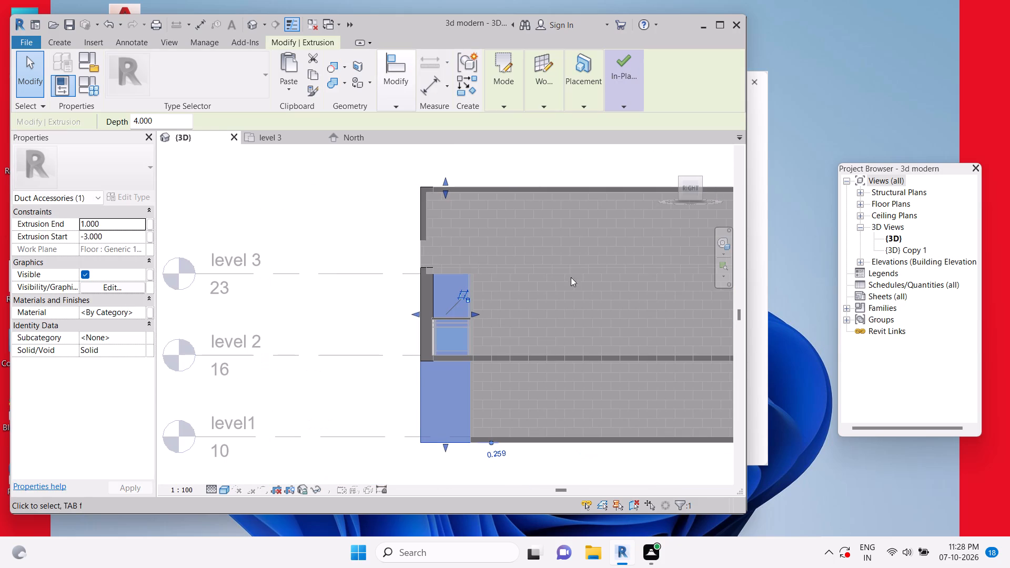
scroll(418, 315, "up", 4)
left_click_drag(418, 315, 437, 316)
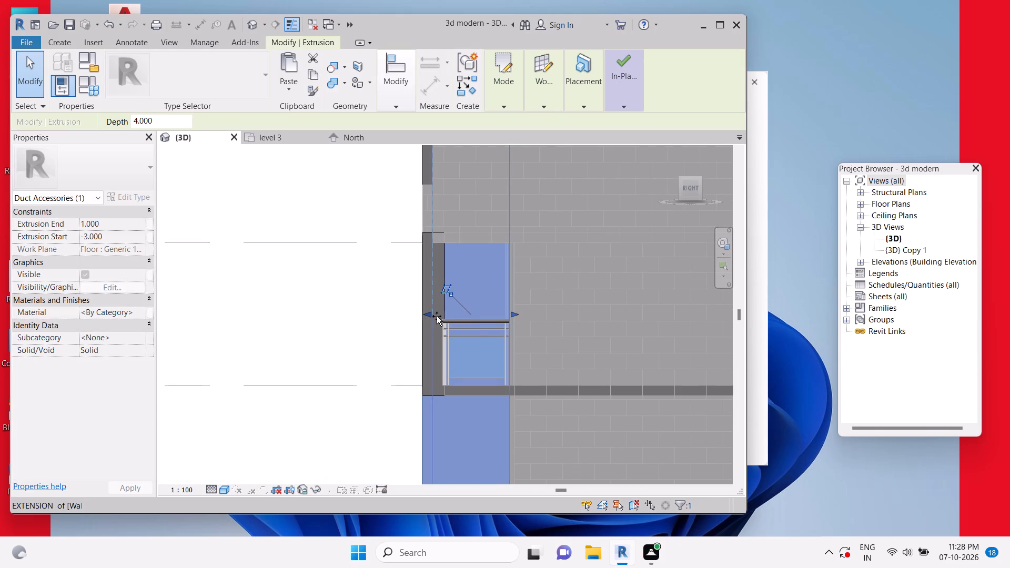
left_click_drag(437, 316, 439, 317)
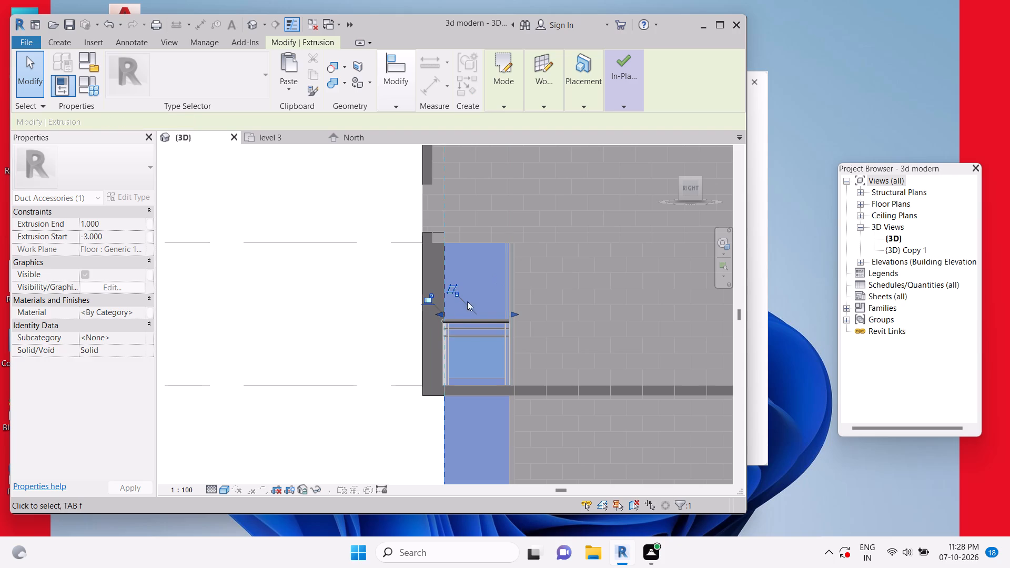
key("Escape")
Check the extrusion's junction with the louvers and finish the in-place facade frame model.
scroll(466, 298, "down", 6)
middle_click_drag(479, 339, 653, 351, "shift")
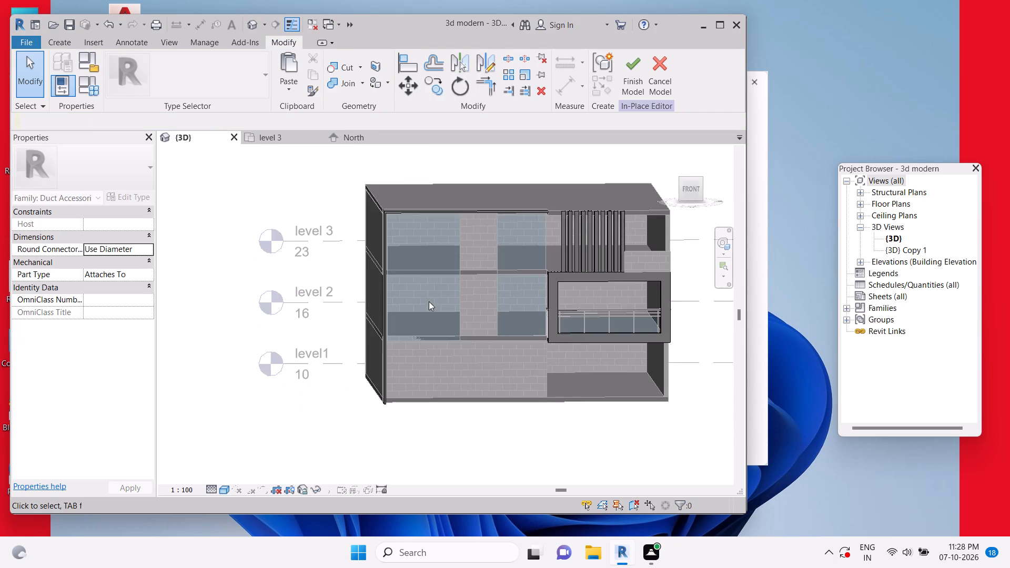
middle_click_drag(428, 306, 523, 354, "shift")
key("Escape")
scroll(541, 214, "up", 10)
middle_click_drag(539, 215, 532, 311)
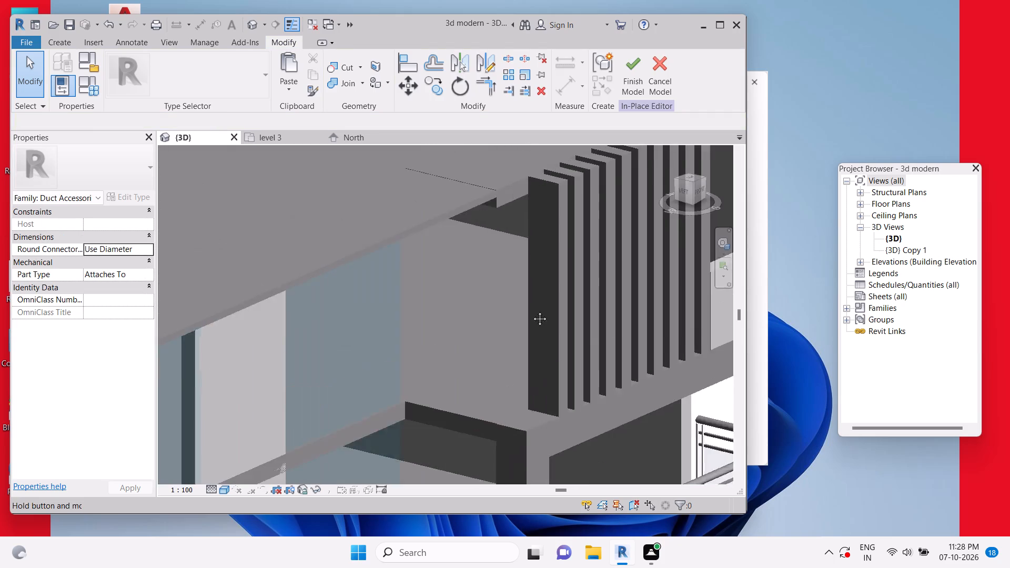
middle_click_drag(532, 311, 527, 342)
scroll(532, 311, "up", 3)
key("Escape")
scroll(486, 267, "up", 4)
key("Escape")
key("Escape")
key("Escape")
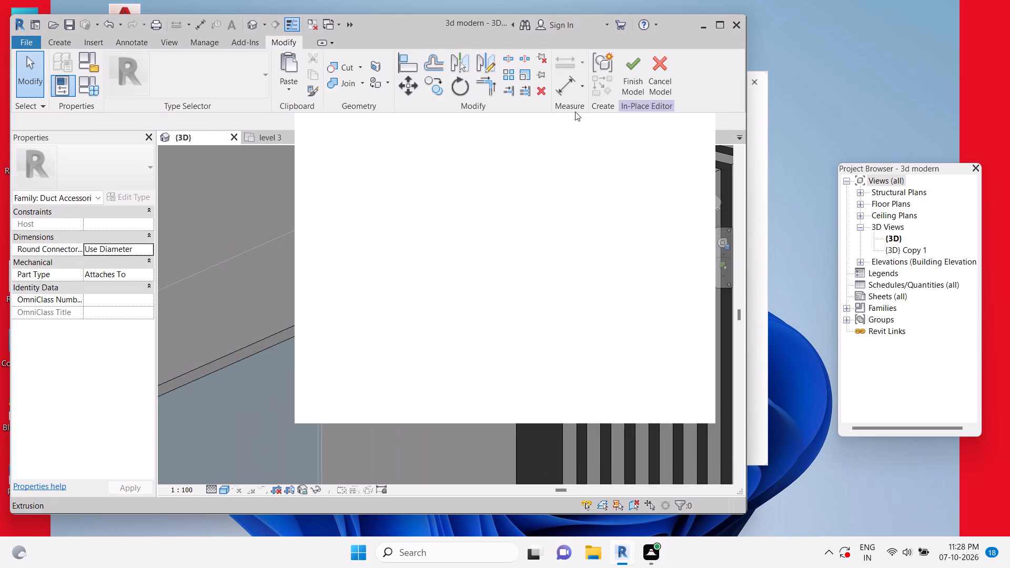
left_click(627, 66)
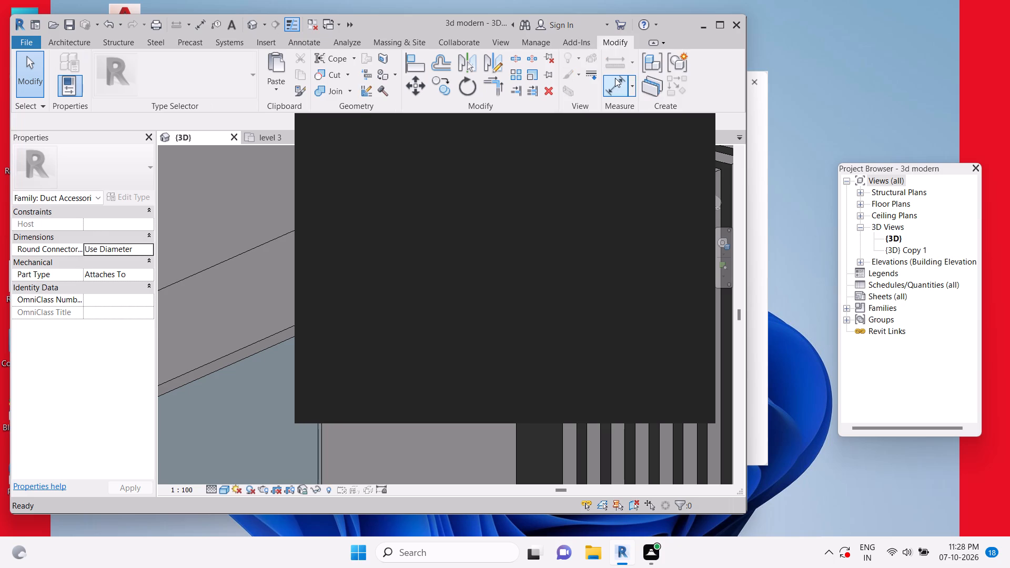
key("Escape")
key("Escape")
Save the project and dismiss the notification covering the view.
key("ctrl+s")
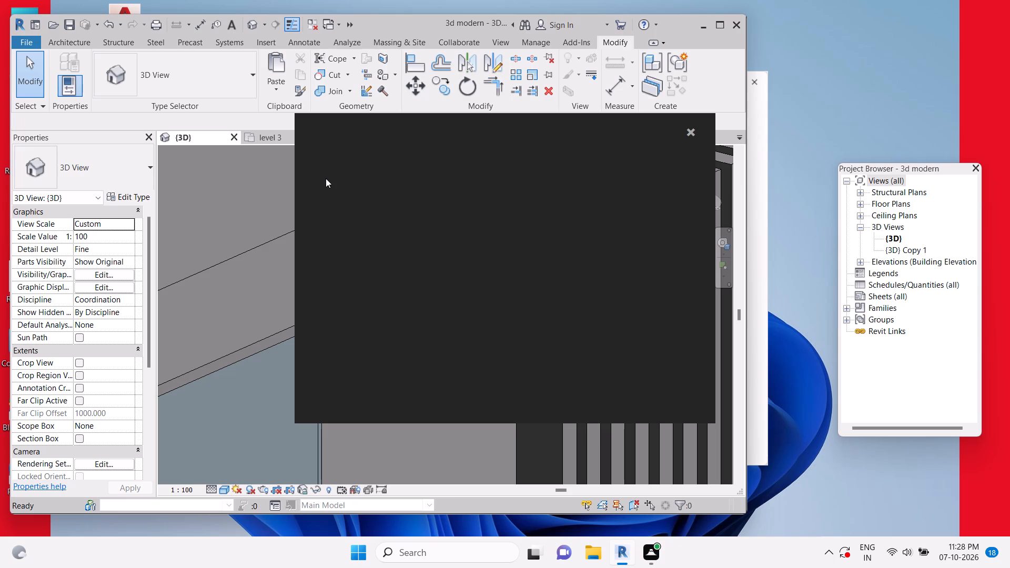
key("Escape")
key("Escape")
key("Escape")
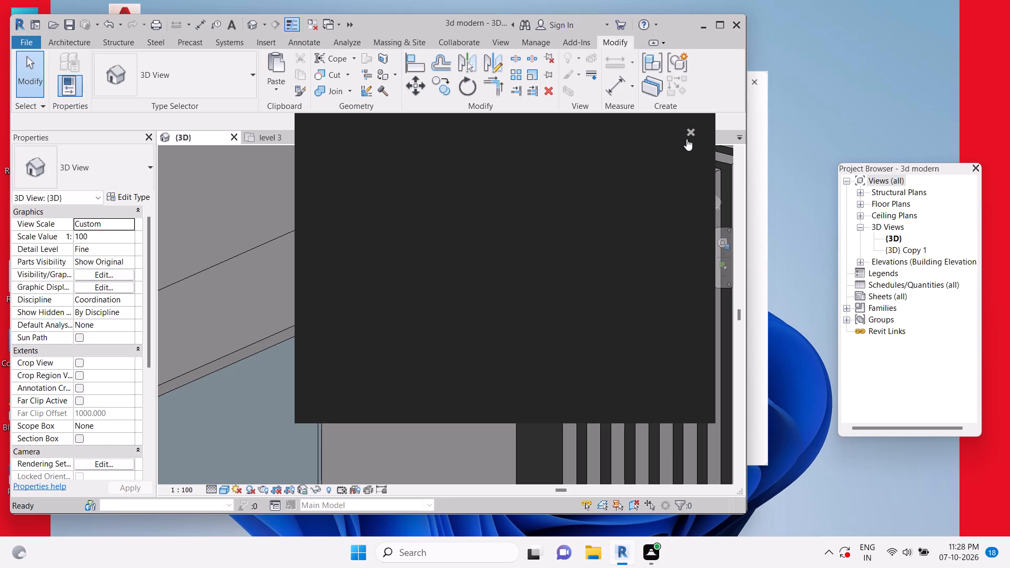
left_click(686, 134)
key("Escape")
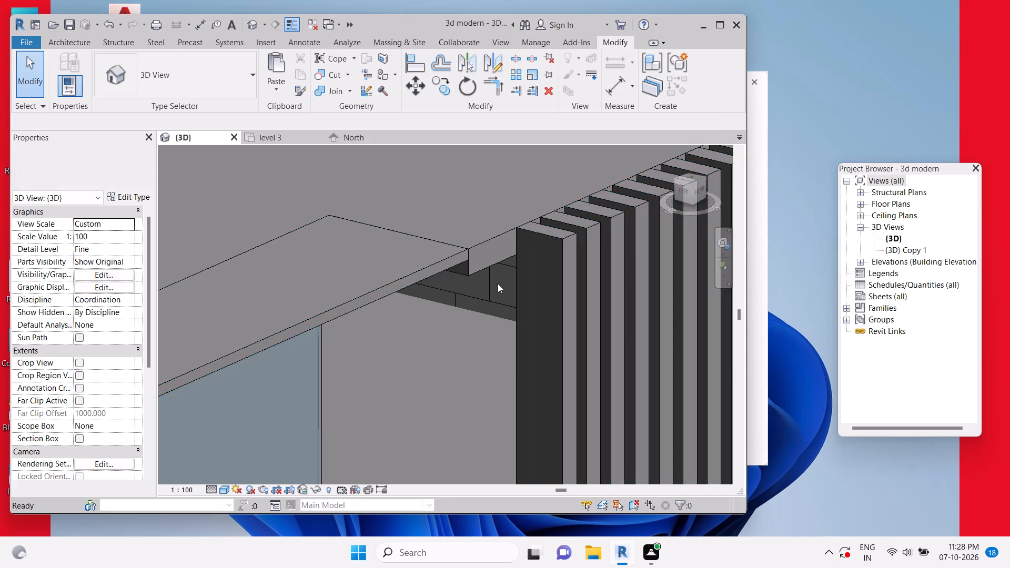
Examine the revised facade frame, curtain walls and louvers from several angles.
scroll(498, 282, "down", 9)
middle_click_drag(550, 354, 483, 377, "shift")
scroll(539, 392, "down", 4)
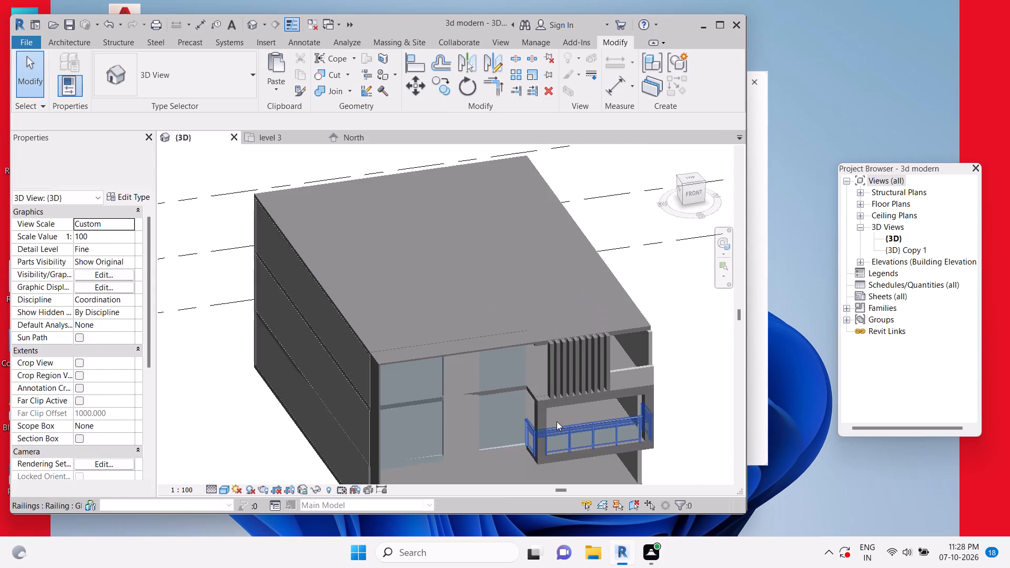
middle_click_drag(555, 420, 472, 256)
key("Escape")
middle_click_drag(449, 373, 449, 312, "shift")
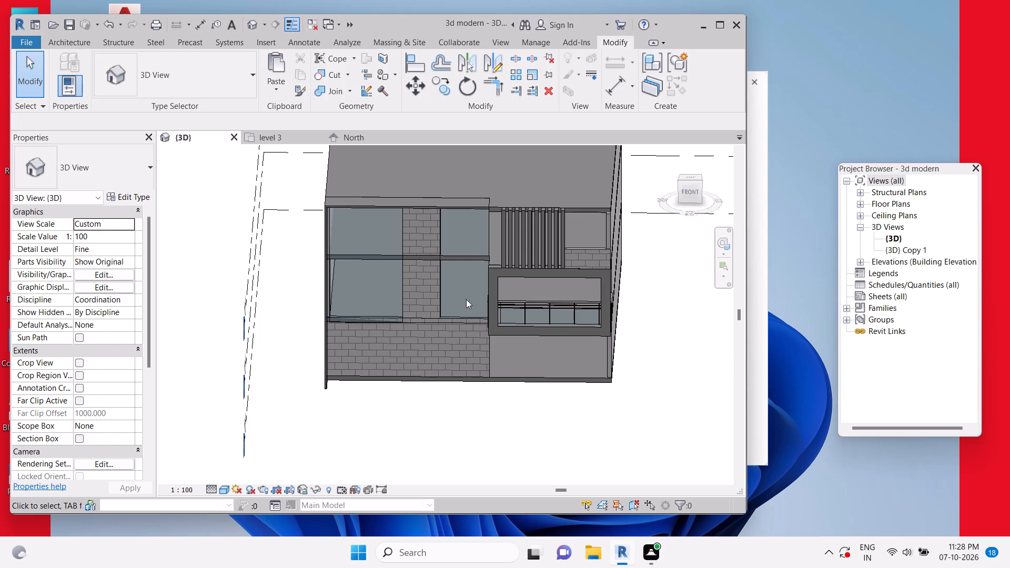
middle_click_drag(501, 354, 498, 313, "shift")
key("Escape")
key("Escape")
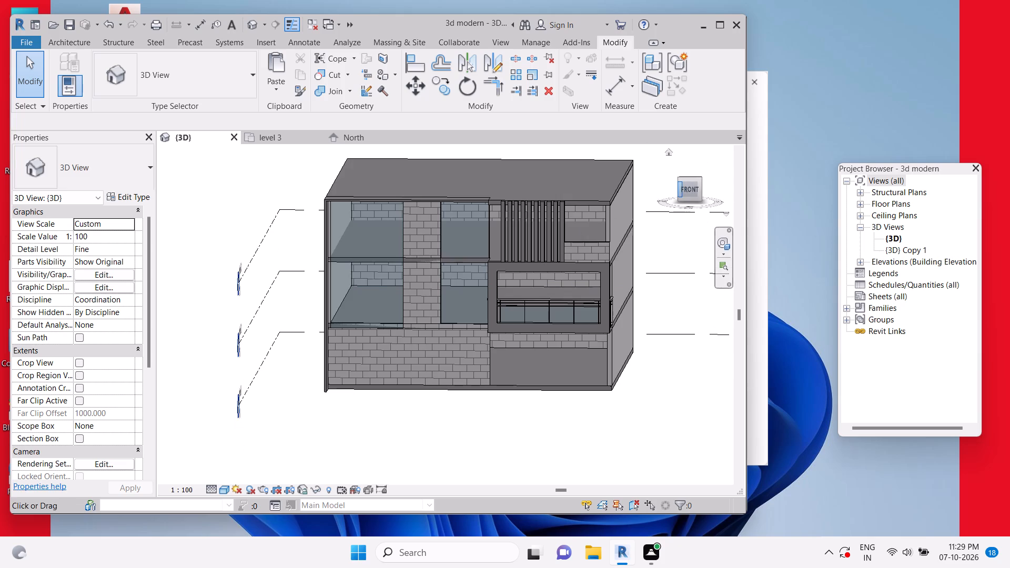
In the front view, shorten the outer-corner curtain wall to about 6.5 by pulling back its inner end.
left_click(687, 190)
scroll(378, 308, "up", 4)
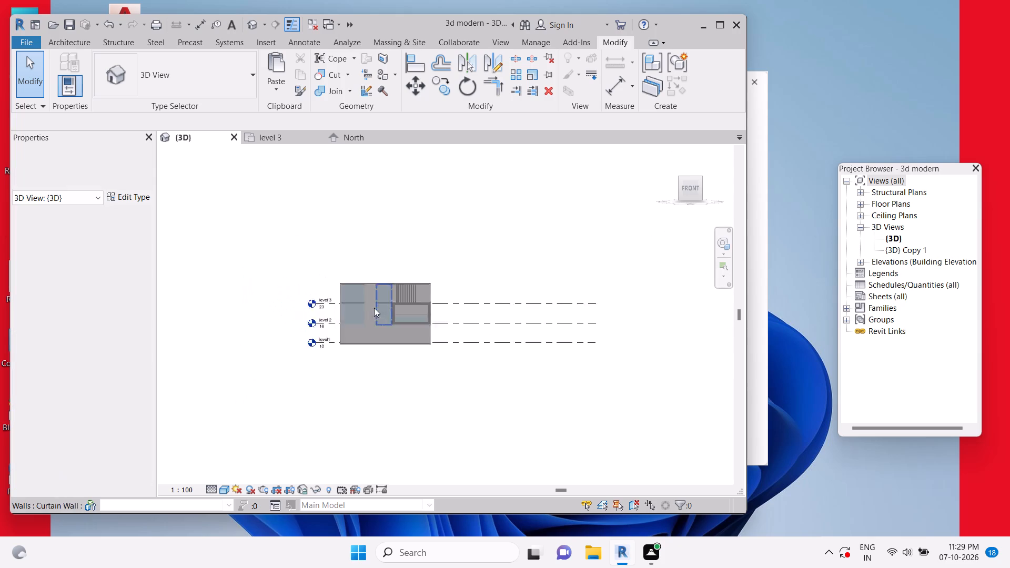
scroll(374, 308, "up", 11)
middle_click_drag(376, 318, 415, 333)
key("Escape")
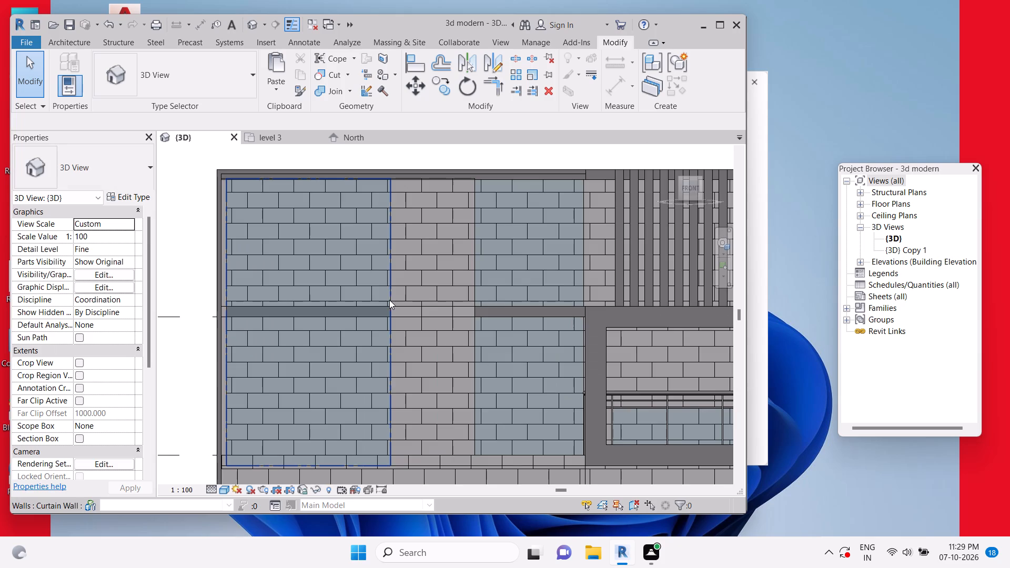
left_click(389, 300)
left_click_drag(393, 323, 378, 324)
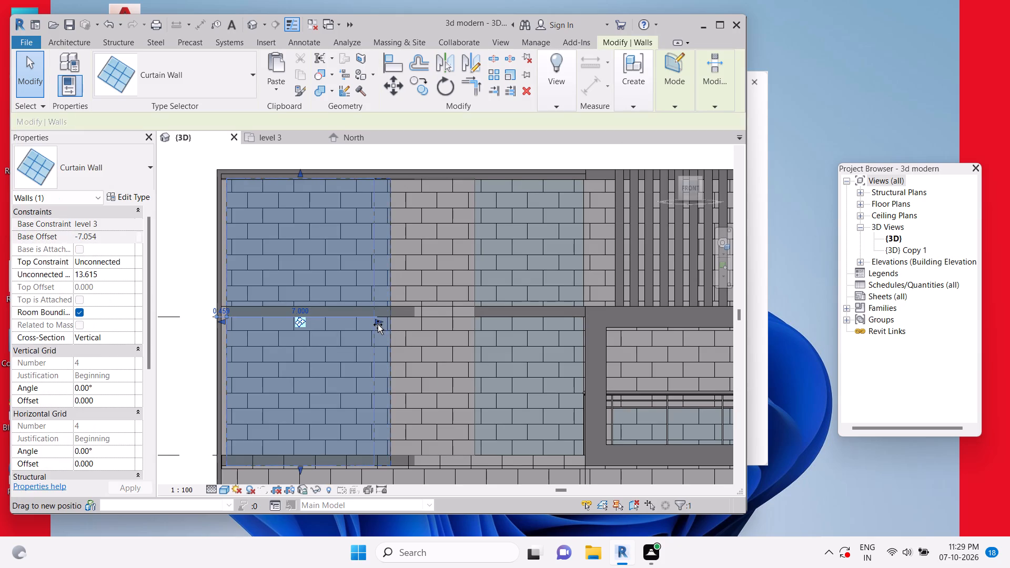
left_click_drag(378, 324, 365, 326)
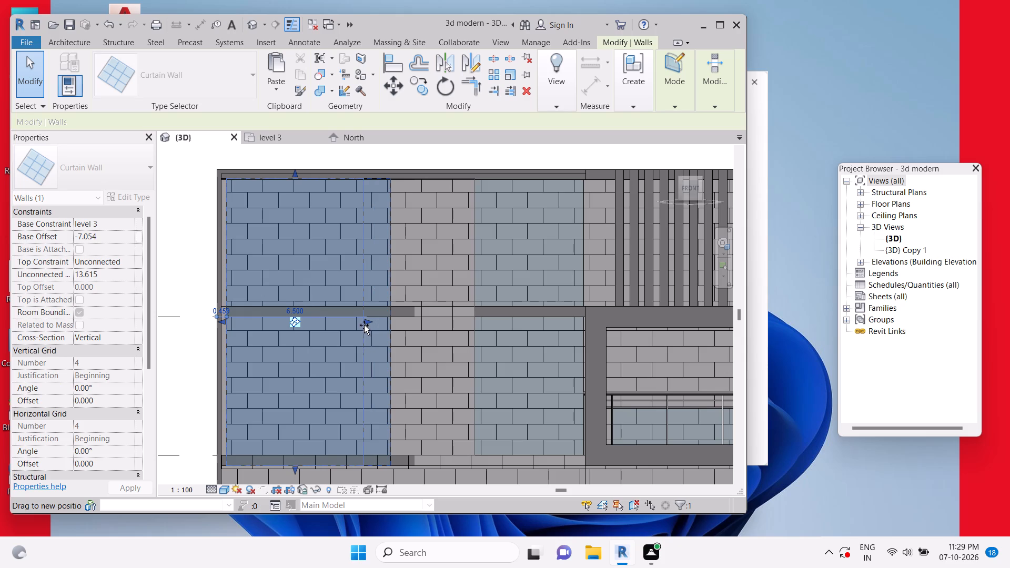
key("Escape")
key("Escape")
key("Escape")
Nudge the level 2 central masonry wall five increments toward the outer corner wall.
left_click(388, 330)
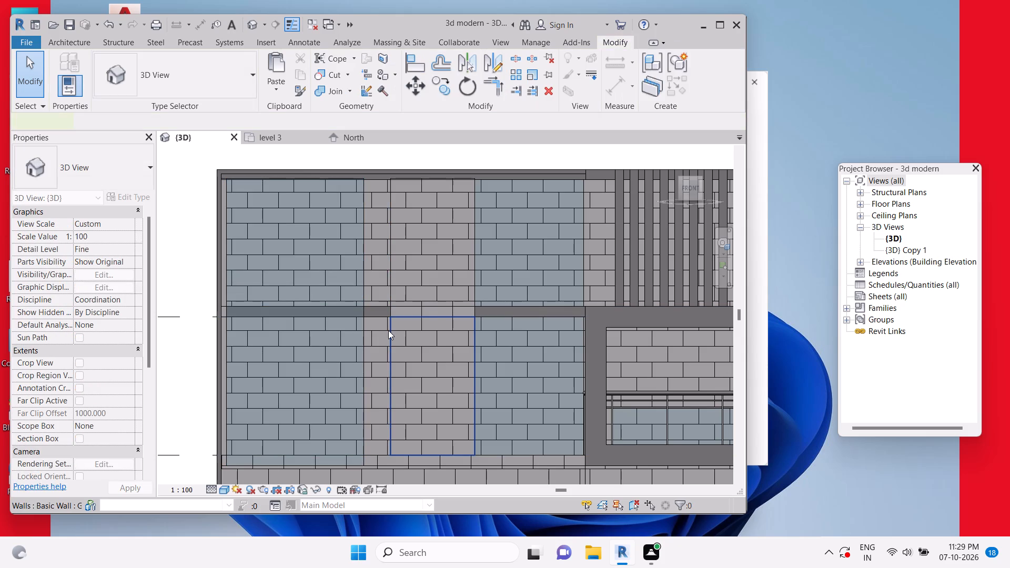
key("Left")
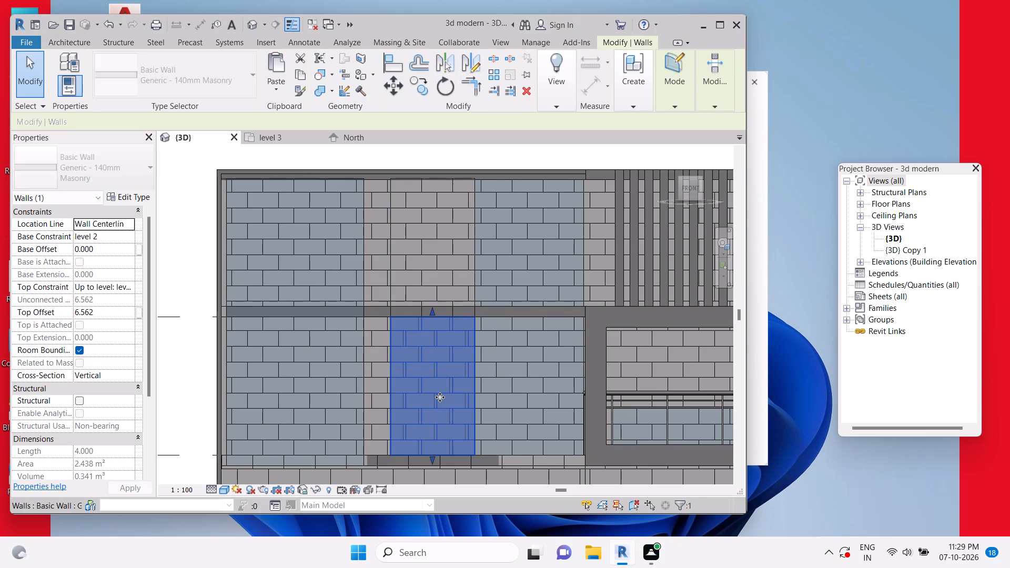
key("Left")
key("Left")
key("Left")
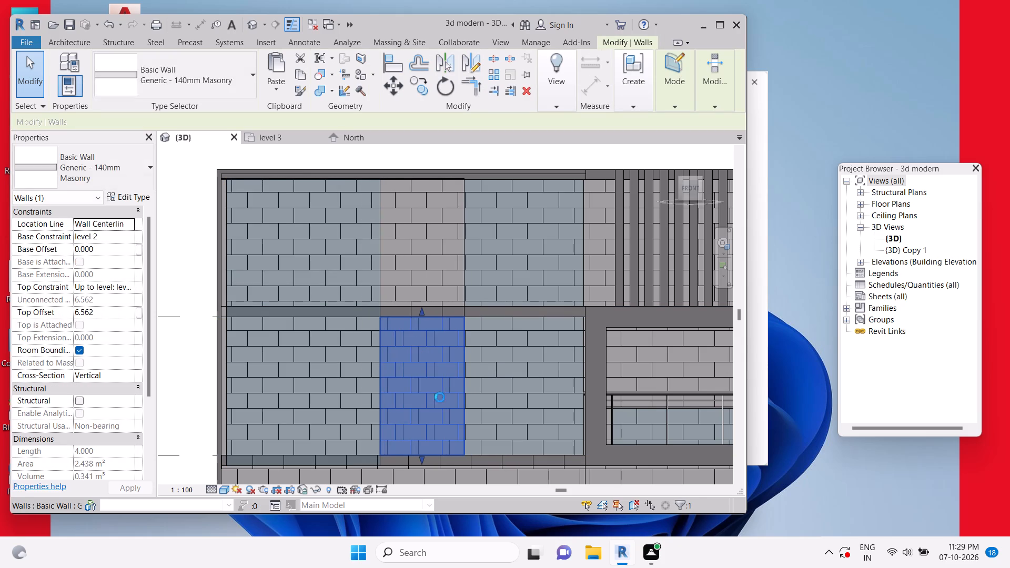
key("Left")
key("Escape")
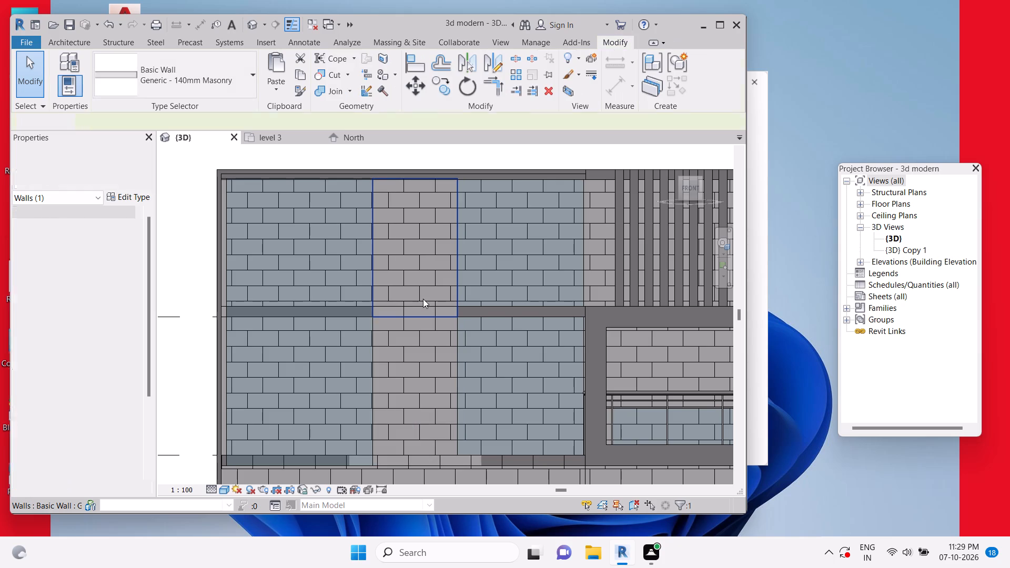
Examine the facade with the shifted central masonry wall from an oblique angle and in the straight front view.
scroll(425, 299, "down", 2)
middle_click_drag(477, 379, 445, 419, "shift")
key("Escape")
key("Escape")
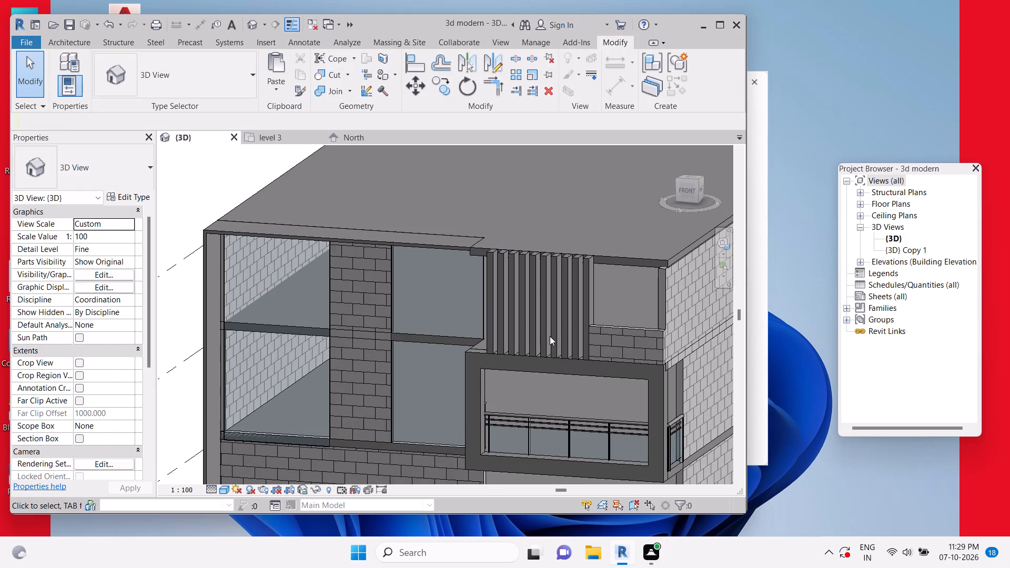
left_click(689, 189)
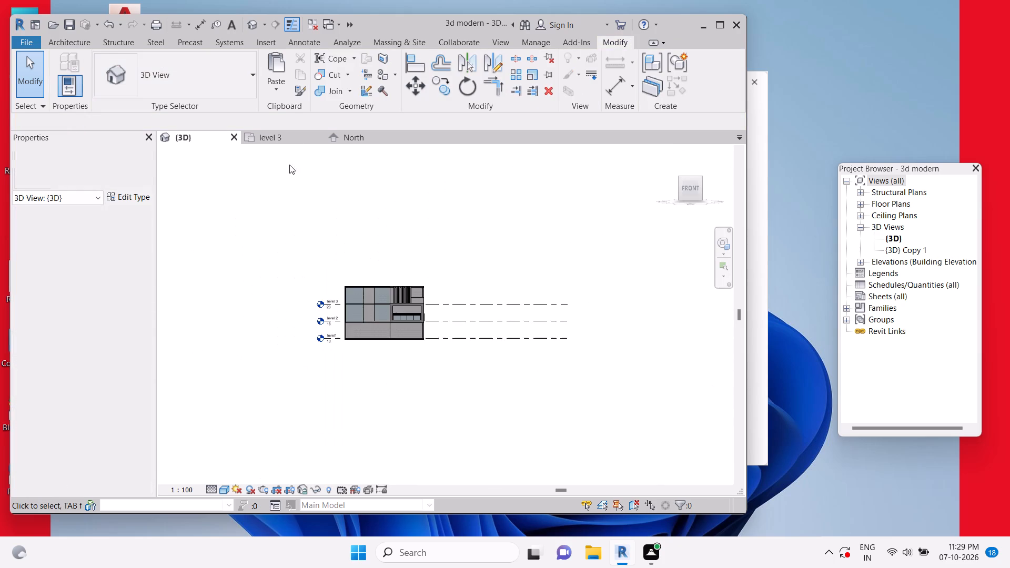
scroll(405, 293, "up", 11)
scroll(449, 282, "down", 5)
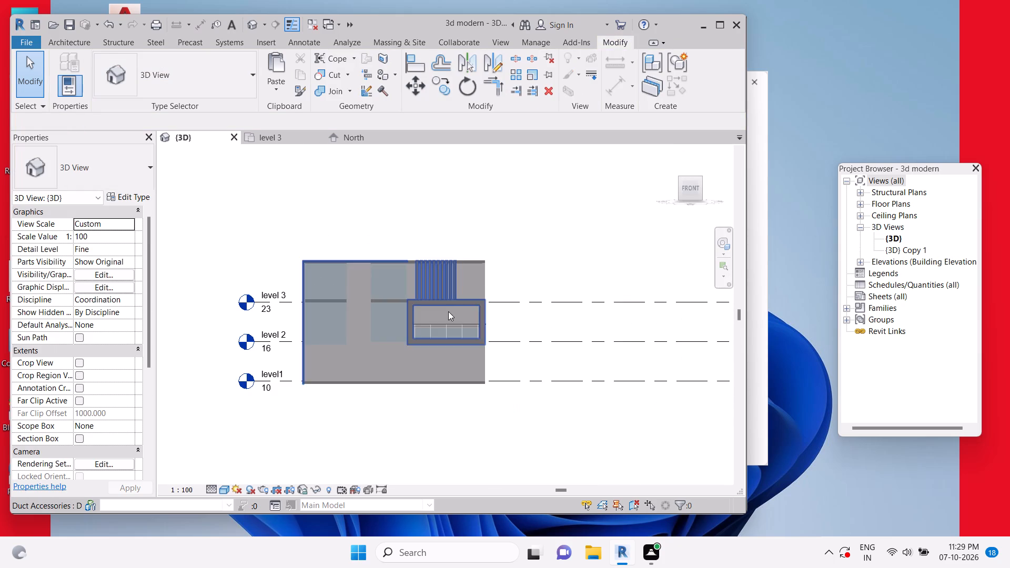
middle_click_drag(448, 311, 454, 310)
scroll(433, 314, "up", 5)
left_click(404, 303)
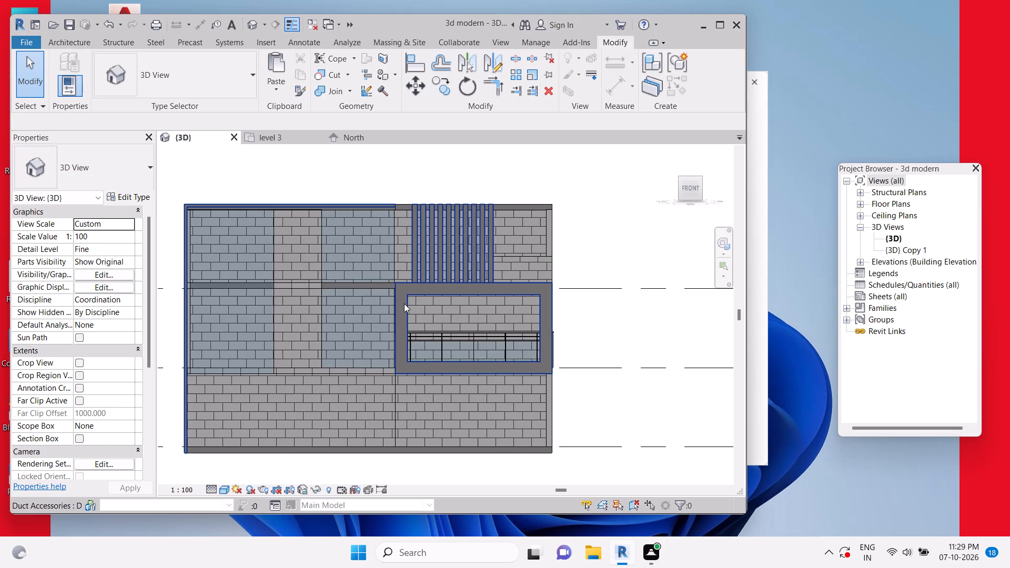
key("Escape")
key("Escape")
key("Escape")
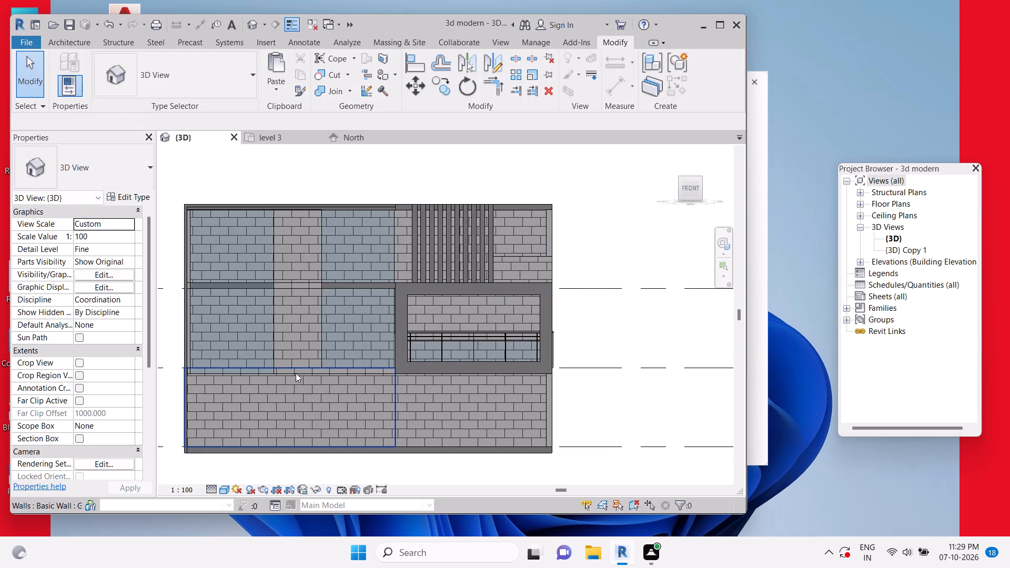
key("Escape")
key("Escape")
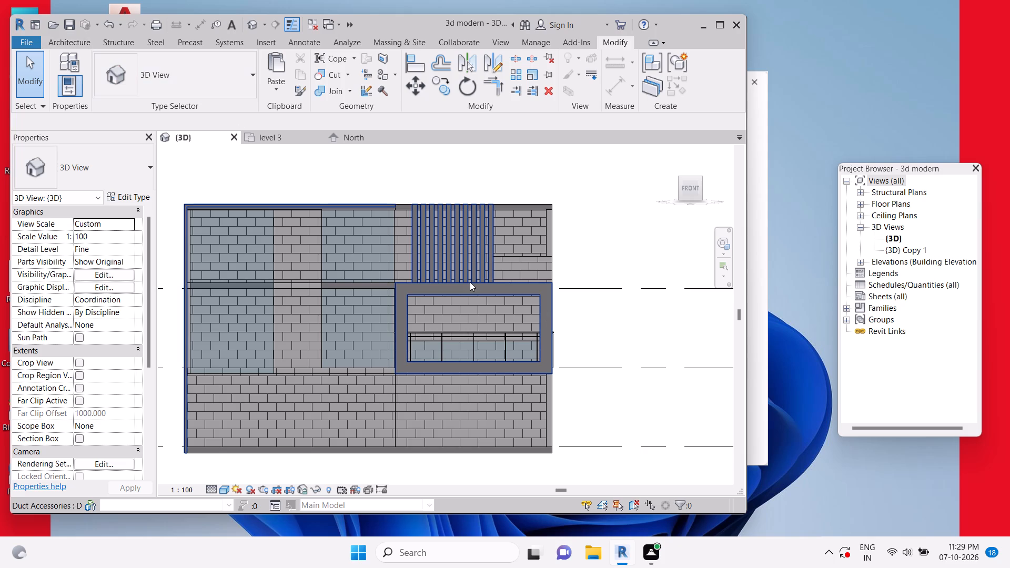
Open the in-place facade frame for editing and sketch an extrusion rectangle about 15 by 6.1 on the ground-floor front wall.
left_click(469, 282)
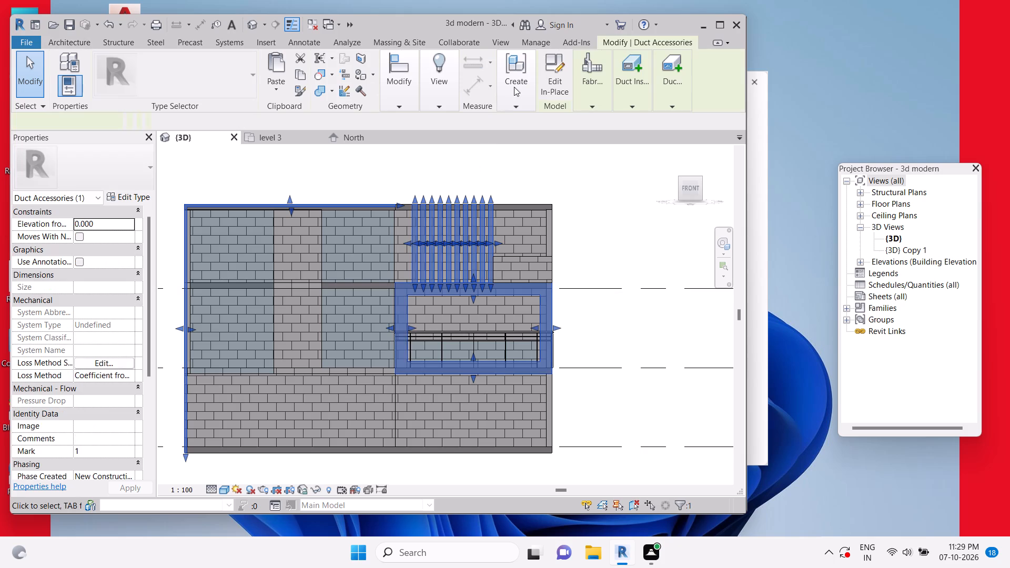
left_click(548, 77)
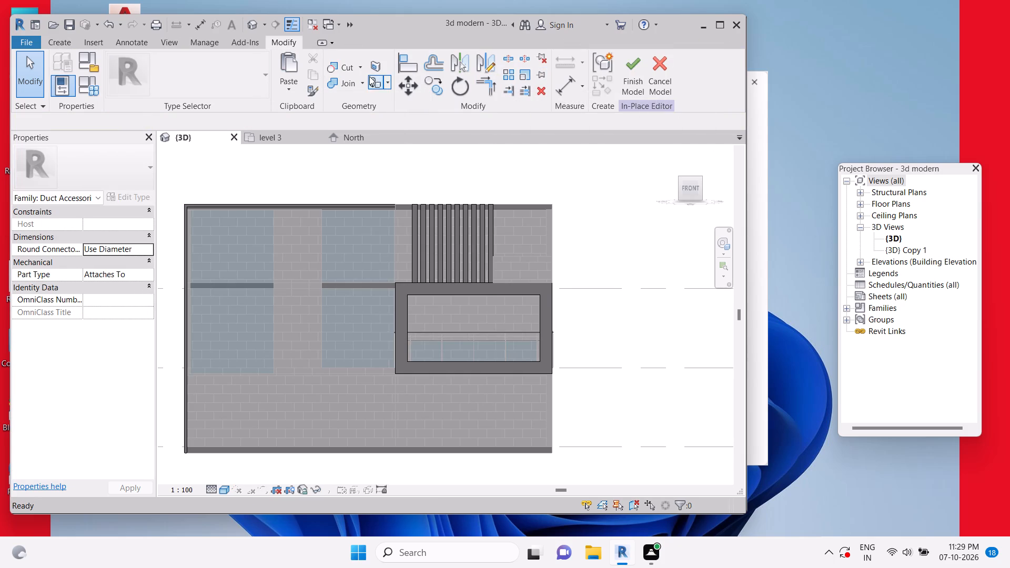
left_click(58, 44)
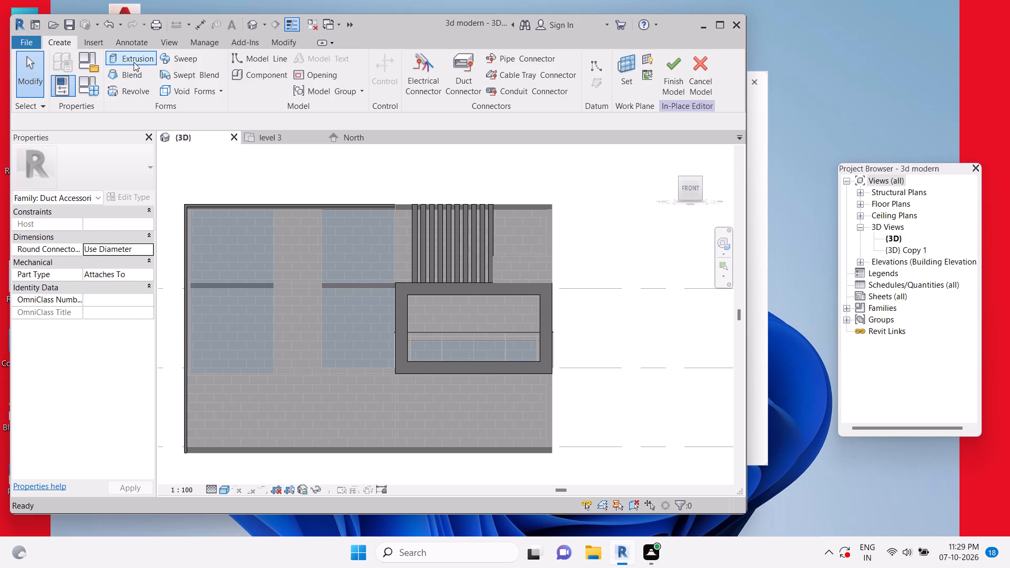
left_click(134, 62)
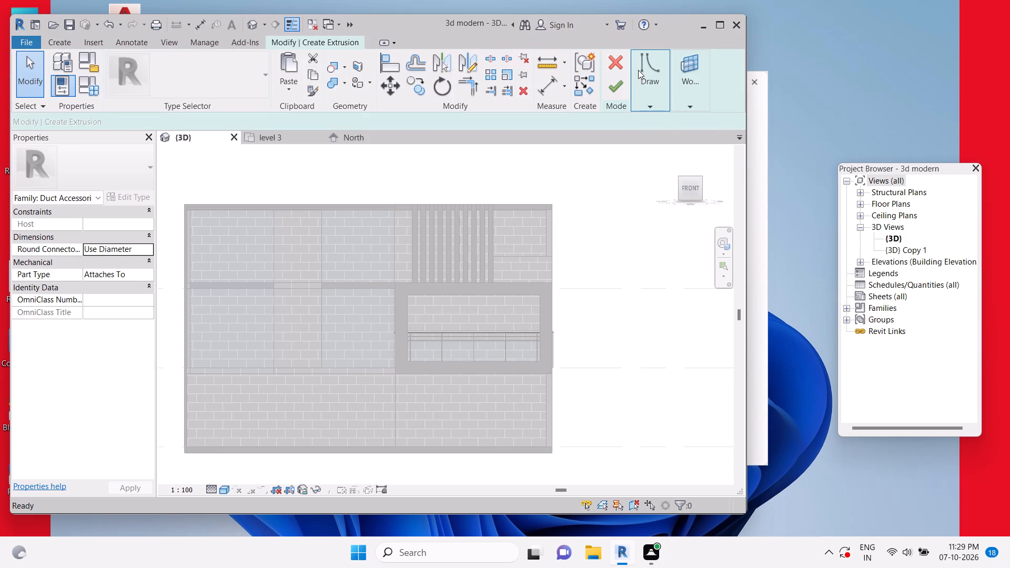
left_click(638, 70)
left_click(654, 122)
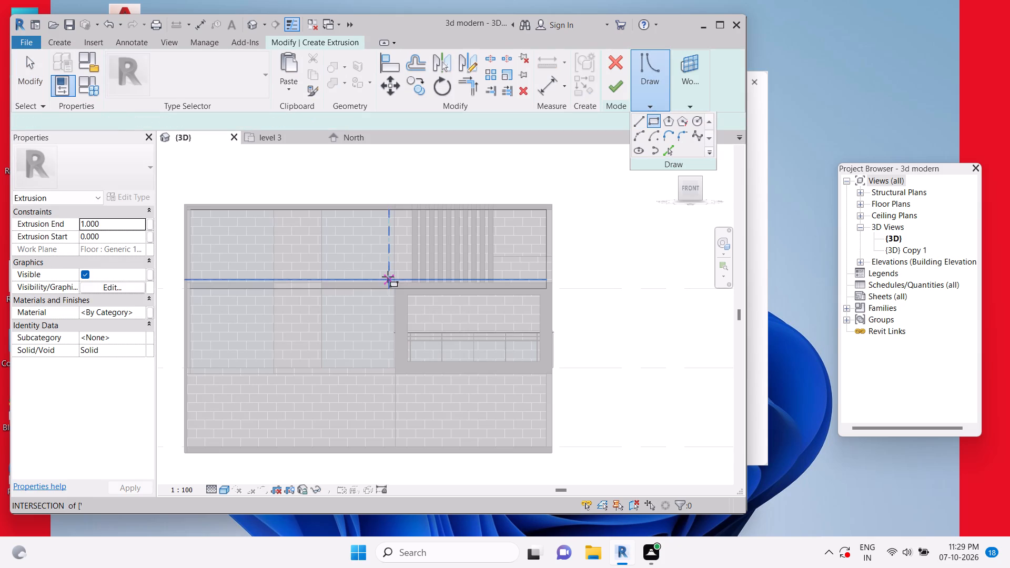
middle_click_drag(384, 282, 495, 204)
scroll(299, 297, "up", 4)
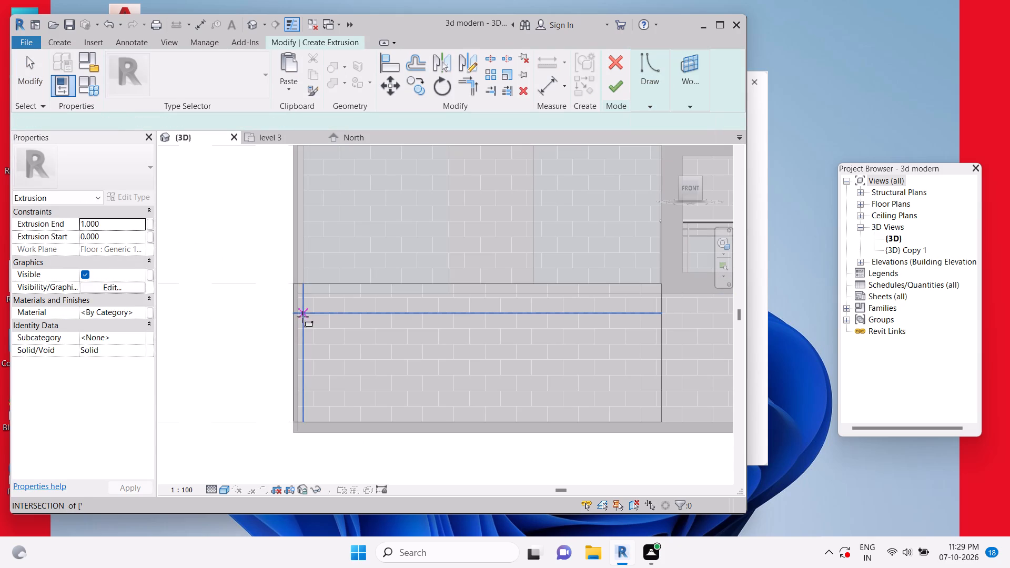
left_click(295, 293)
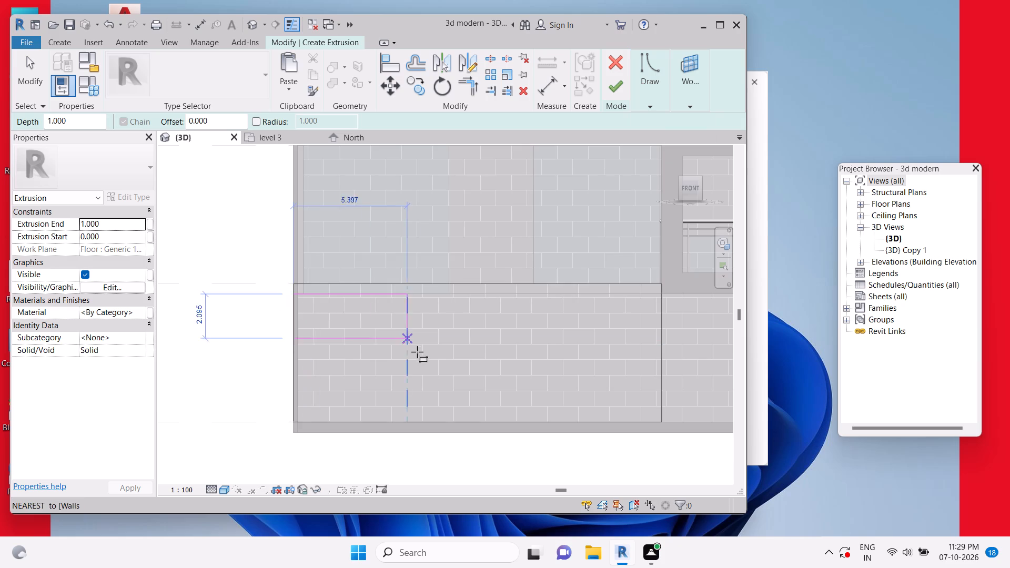
scroll(418, 354, "down", 3)
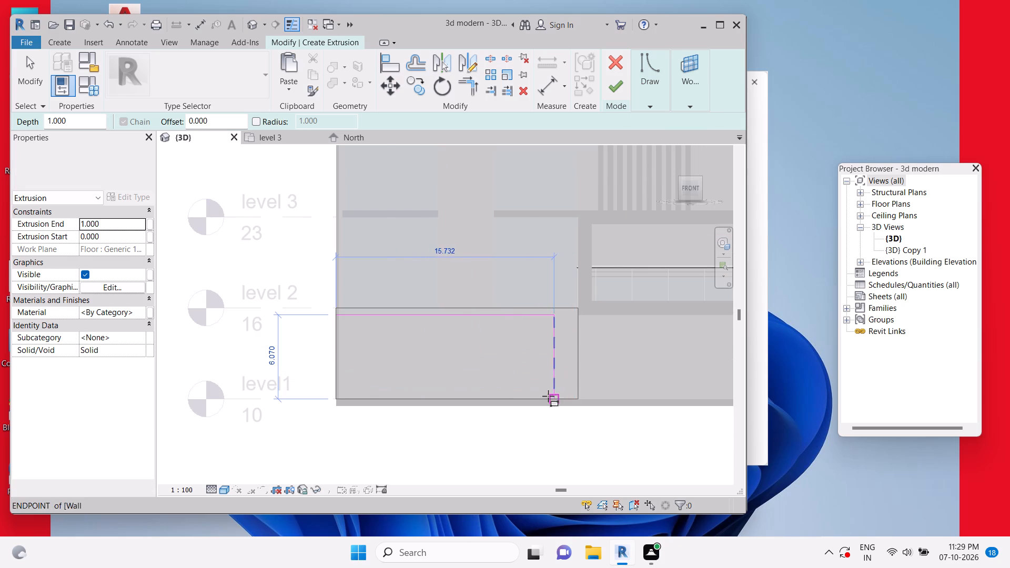
left_click(542, 399)
key("Escape")
key("Escape")
key("Escape")
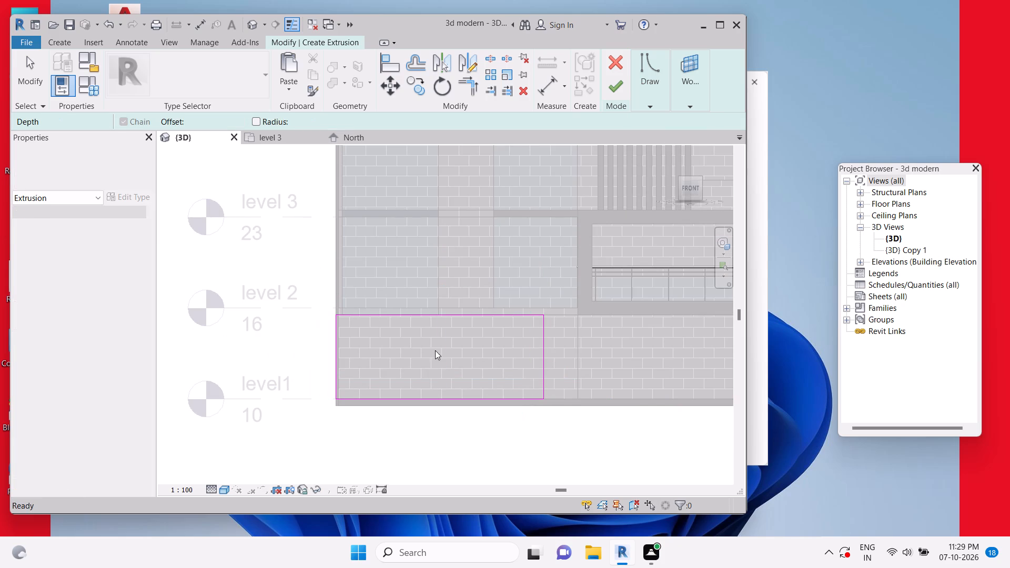
key("Escape")
Pull the rectangle's side near the building's outer corner inward to a width of about 10.75, and finish the extrusion.
left_click(462, 317)
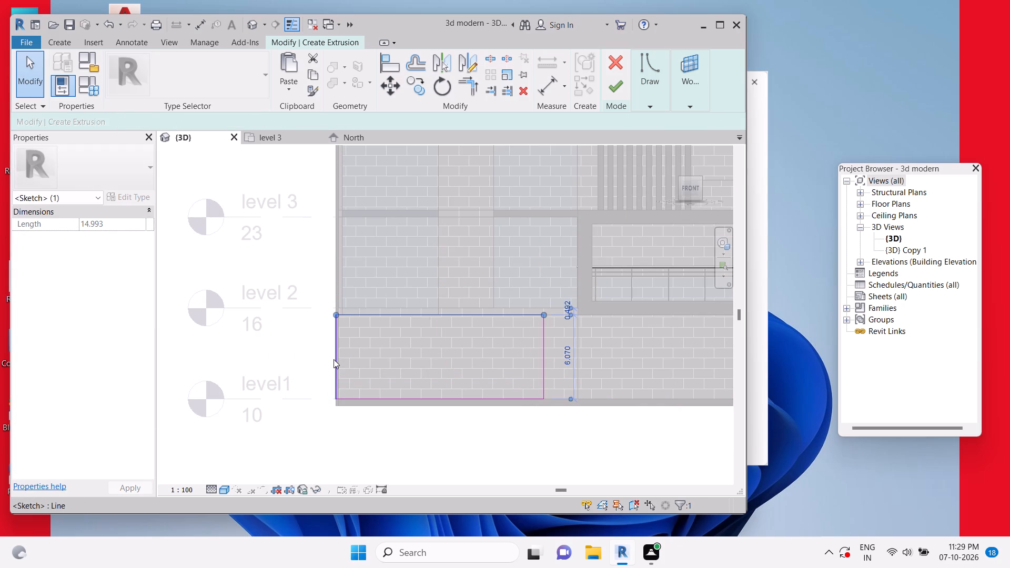
left_click(334, 359)
key("Escape")
scroll(345, 365, "up", 4)
key("Escape")
key("Escape")
key("Escape")
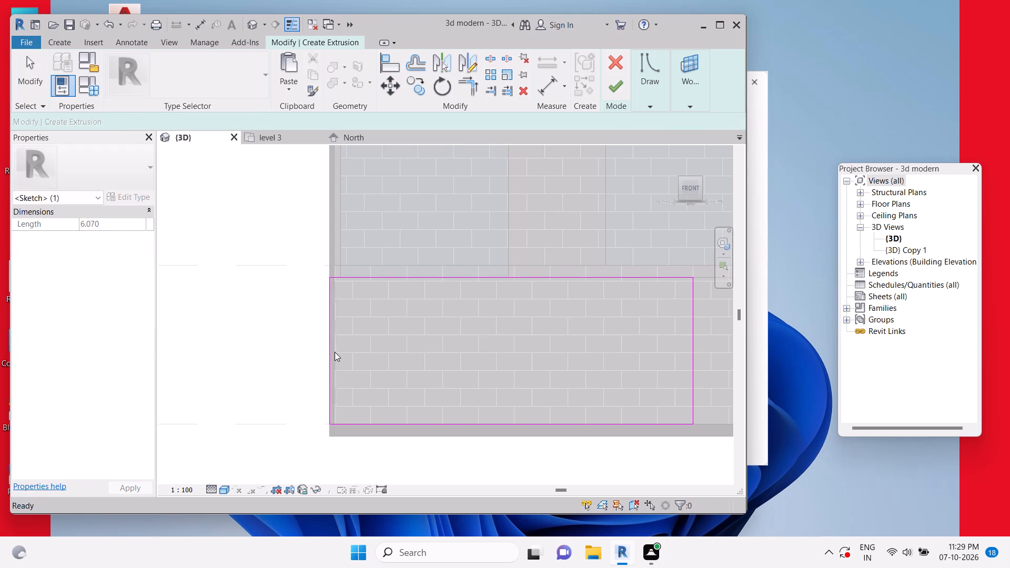
key("Escape")
left_click(330, 349)
left_click(331, 351)
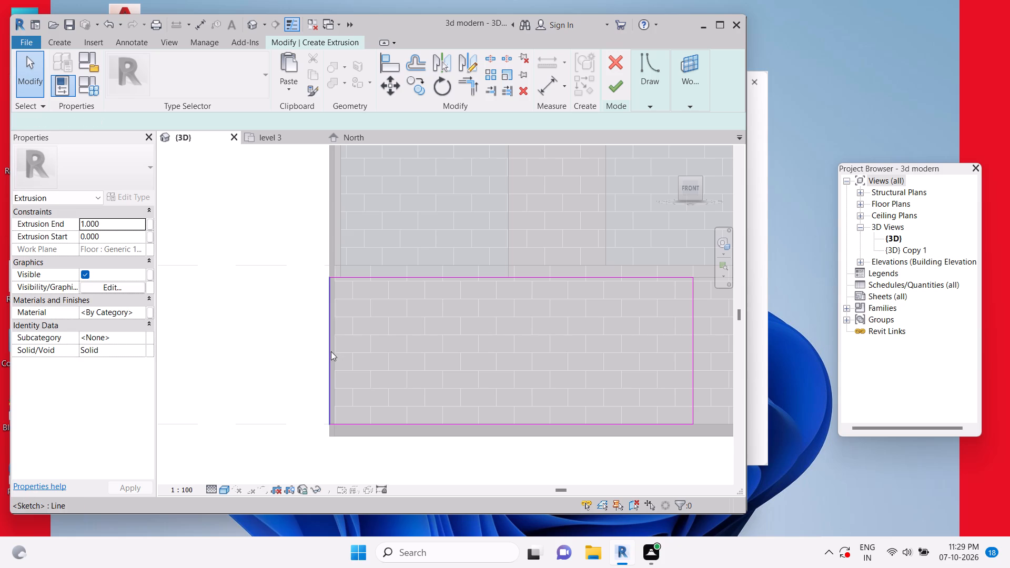
left_click_drag(331, 348, 433, 351)
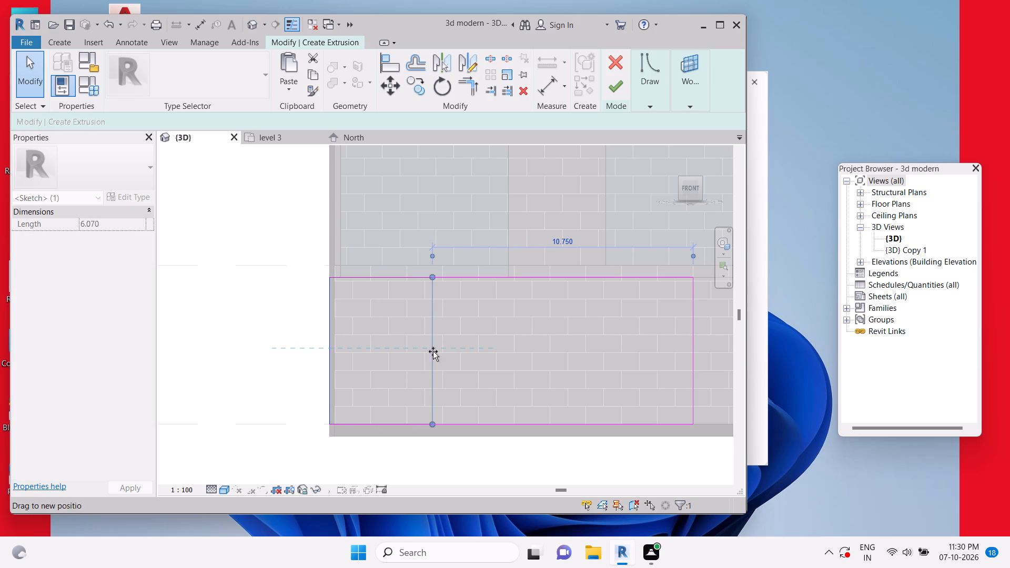
key("Escape")
scroll(523, 374, "down", 3)
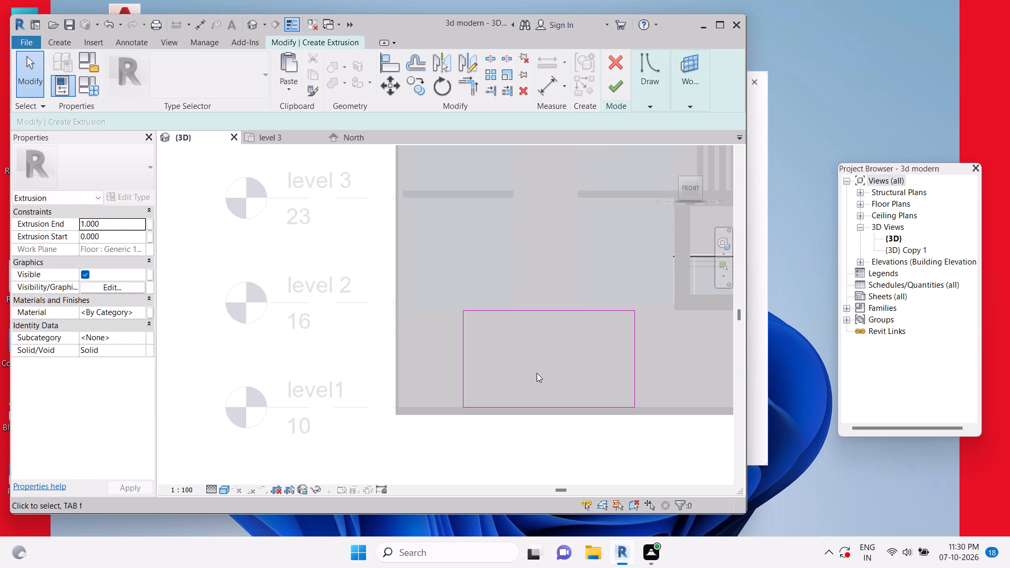
left_click(610, 93)
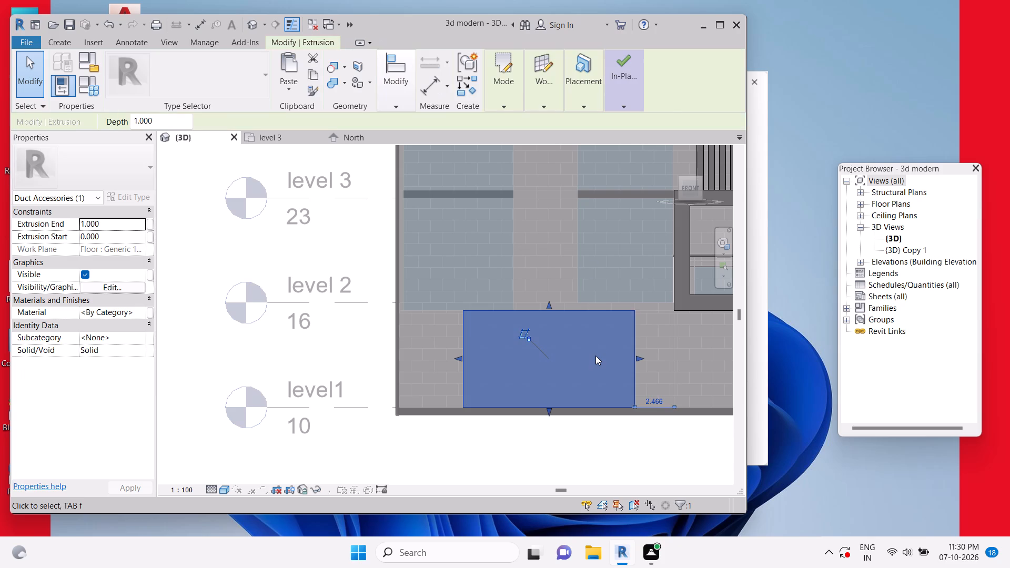
Inspect how the new ground-floor extrusion sits against the facade from oblique angles, and dismiss the notification covering the view.
key("Escape")
middle_click_drag(646, 404, 573, 455, "shift")
key("Escape")
left_click_drag(510, 371, 503, 381)
key("Escape")
key("Escape")
left_click(513, 361)
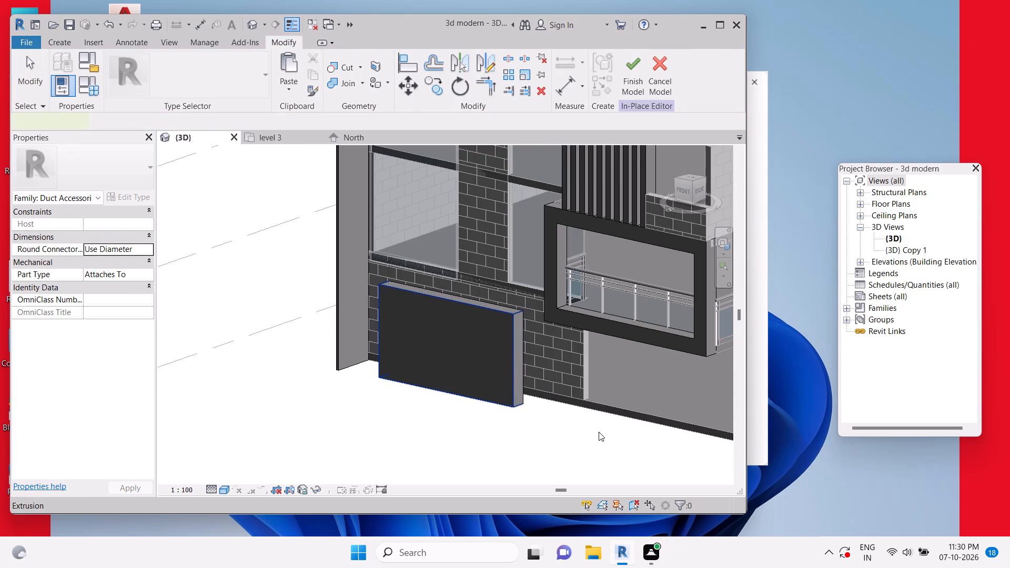
middle_click_drag(589, 438, 509, 394, "shift")
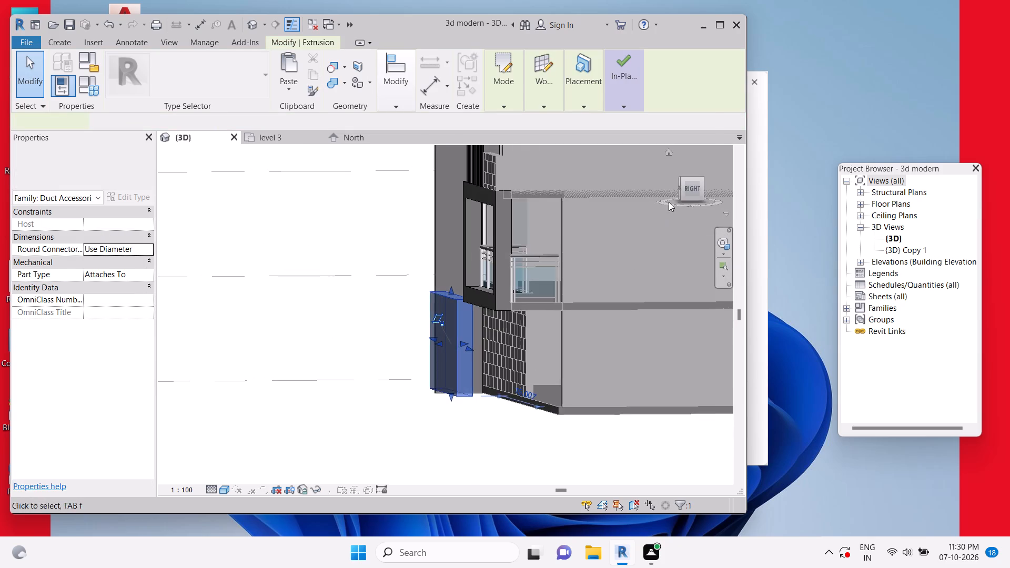
key("Escape")
key("Escape")
key("Escape")
key("Escape")
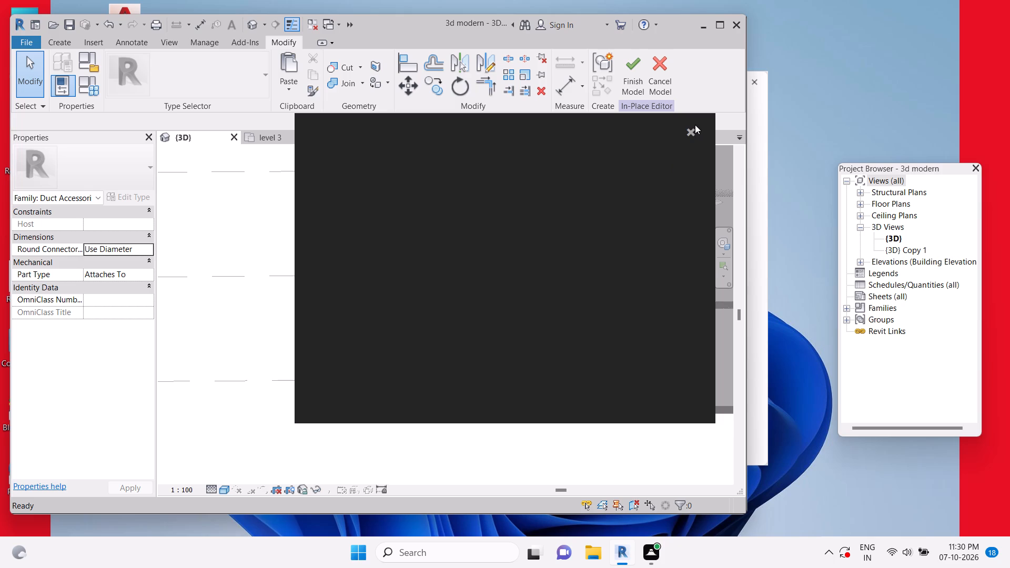
left_click(691, 131)
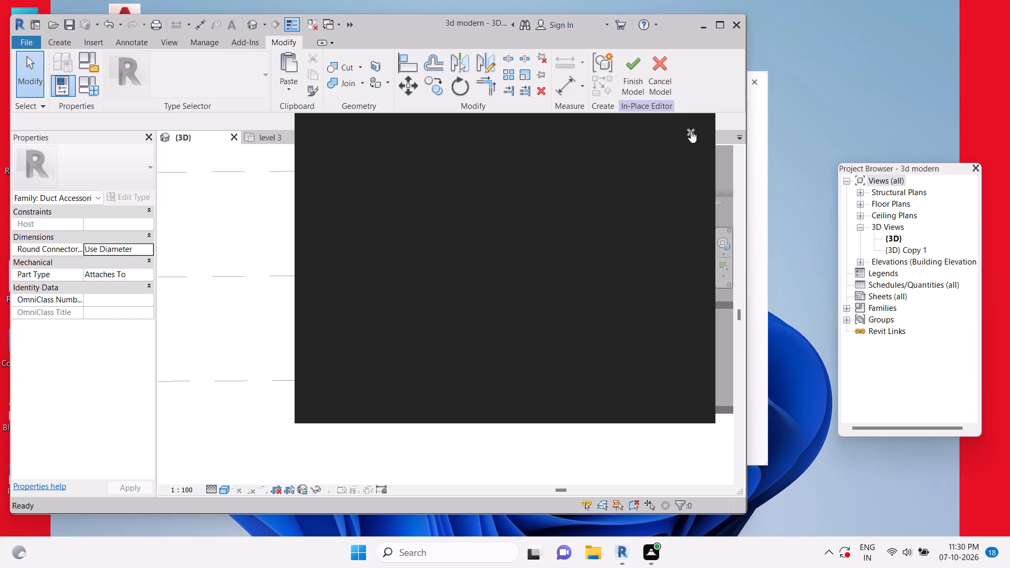
In the right side view, push the extrusion back into the facade, with its start at -3 and its end at about -2.05.
left_click(695, 190)
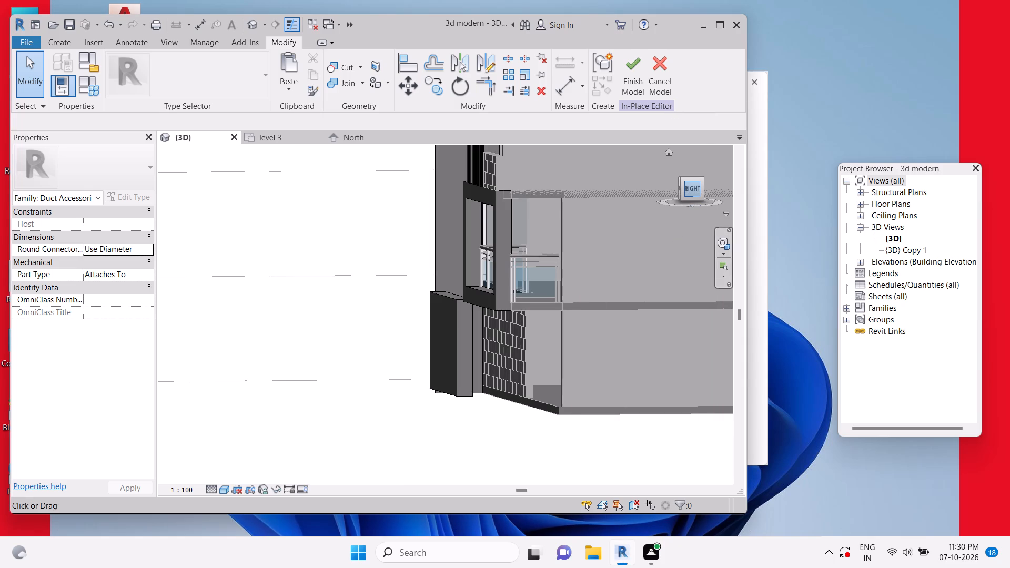
scroll(404, 310, "up", 9)
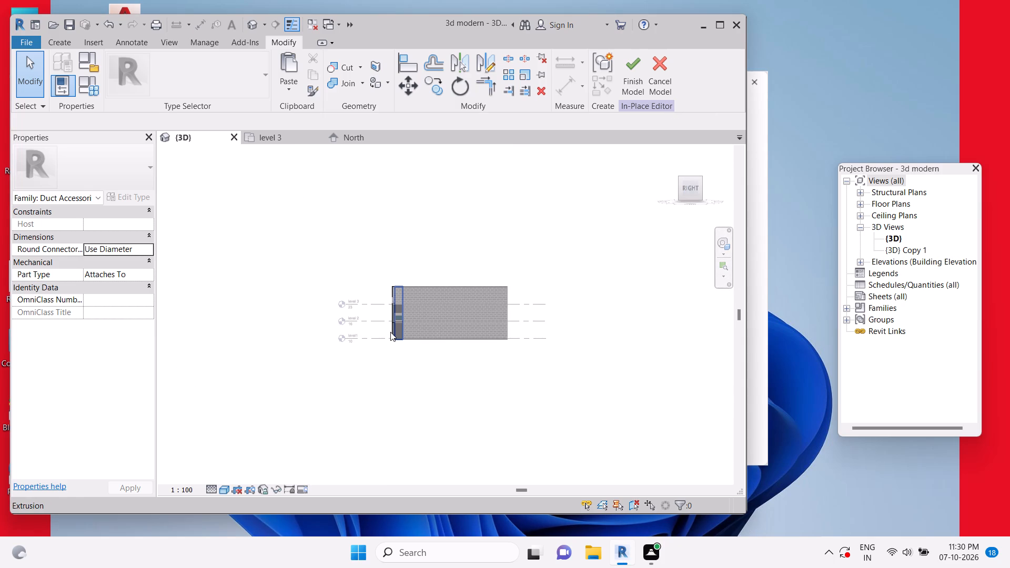
scroll(390, 332, "up", 9)
scroll(424, 330, "down", 4)
middle_click_drag(433, 348, 451, 361, "shift")
key("Escape")
key("Escape")
left_click(299, 353)
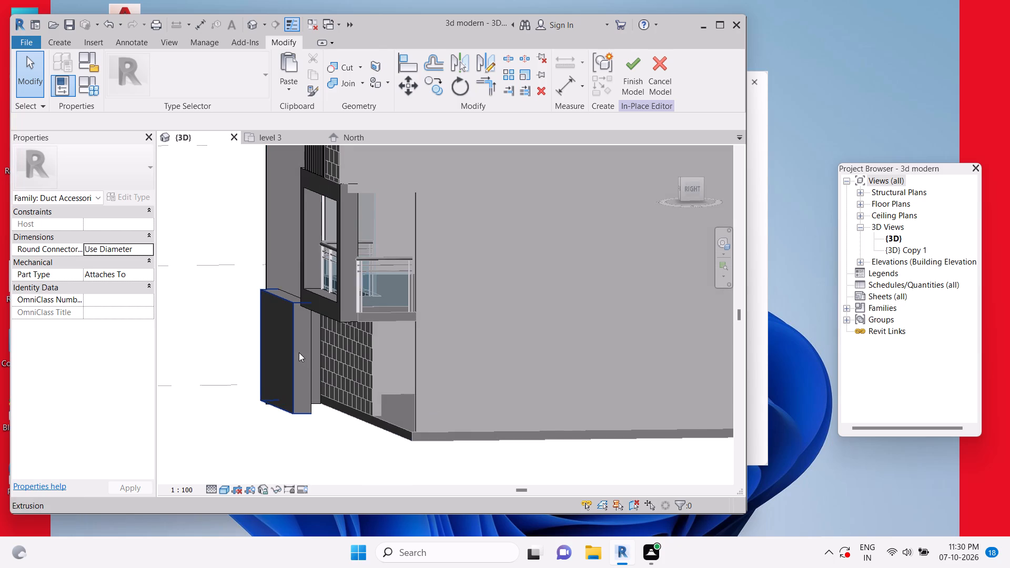
left_click(689, 186)
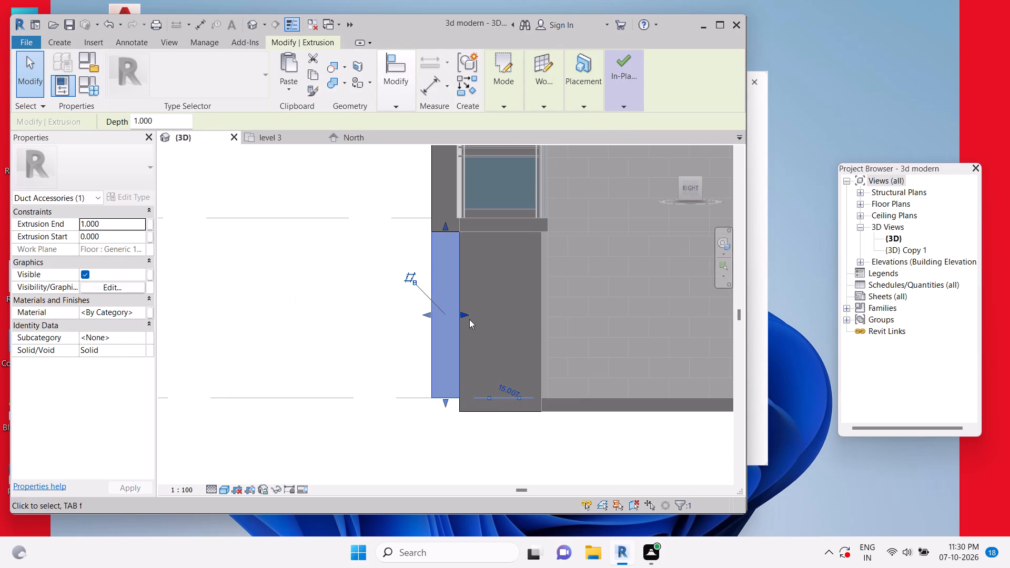
left_click_drag(464, 313, 542, 310)
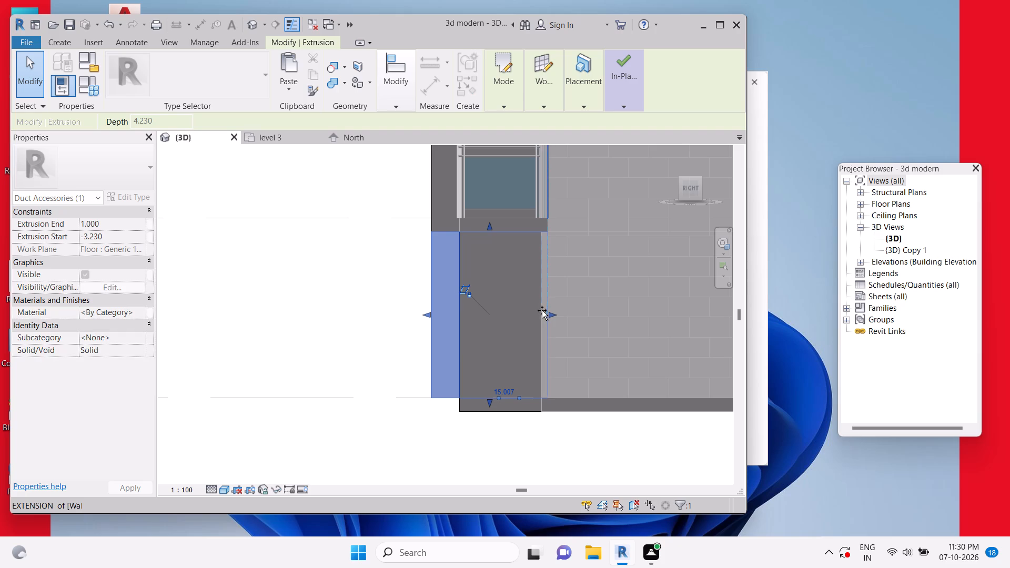
left_click_drag(542, 310, 541, 310)
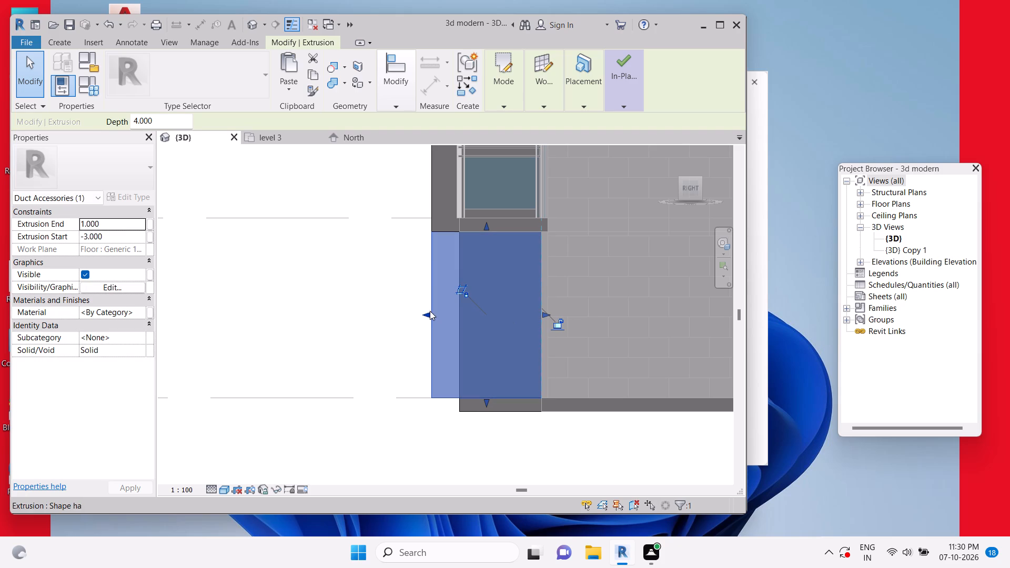
left_click_drag(430, 311, 516, 313)
key("Escape")
key("Escape")
scroll(409, 260, "down", 5)
middle_click_drag(456, 330, 575, 344, "shift")
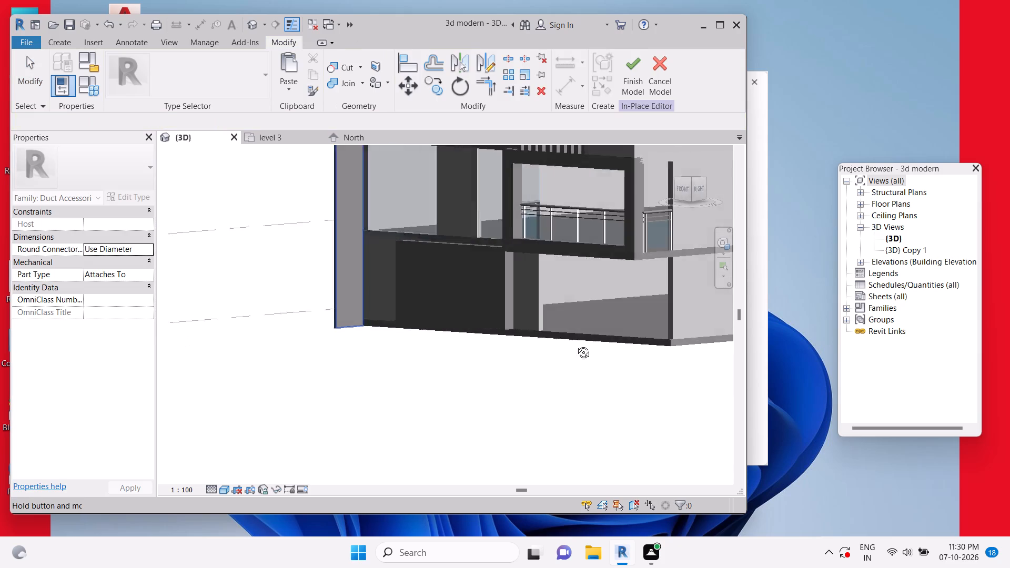
middle_click_drag(575, 344, 618, 346, "shift")
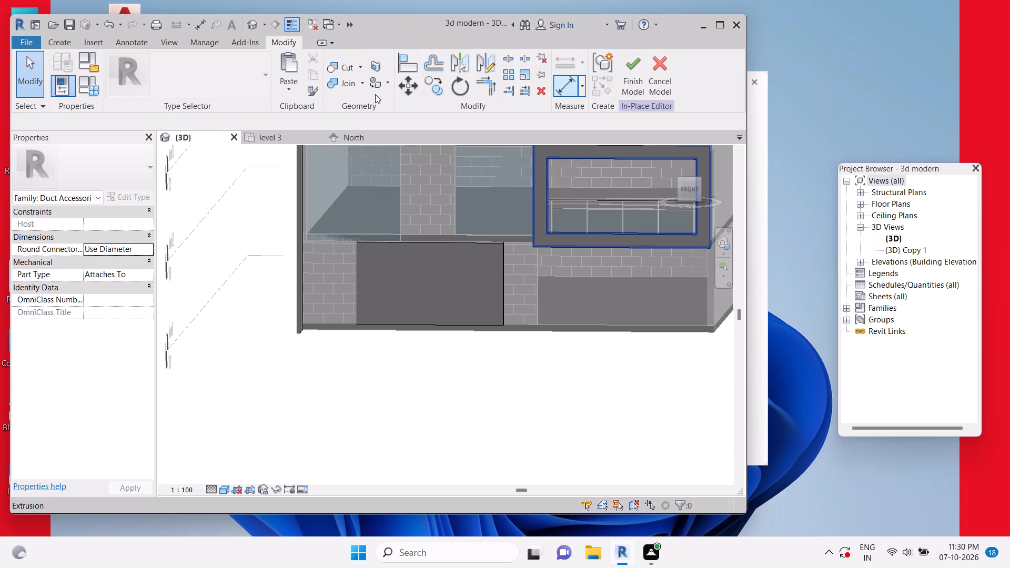
In the right side view, pull the ground-floor panel's outer face inward to reduce its depth to about 0.16.
left_click(60, 40)
key("Escape")
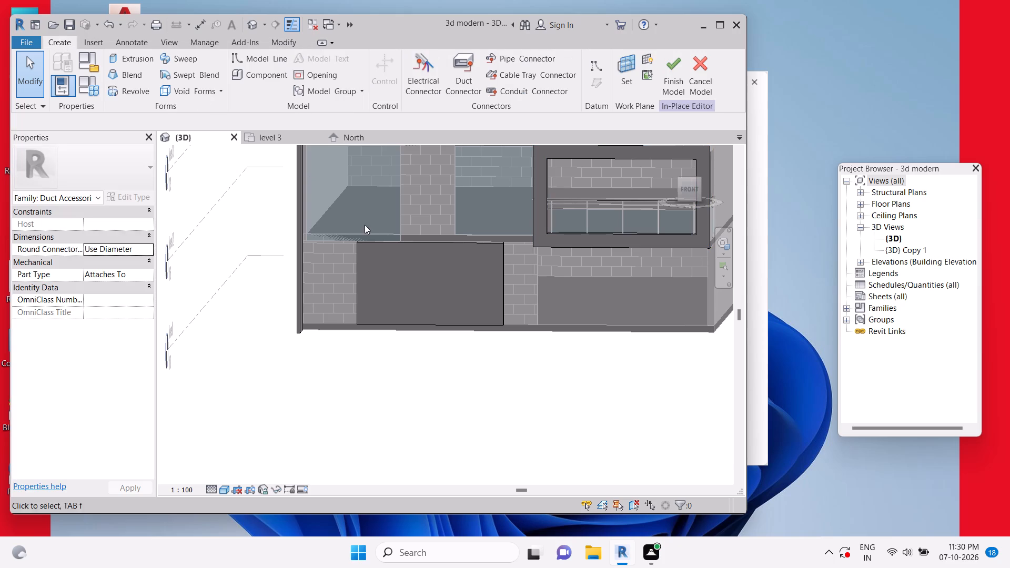
left_click(506, 293)
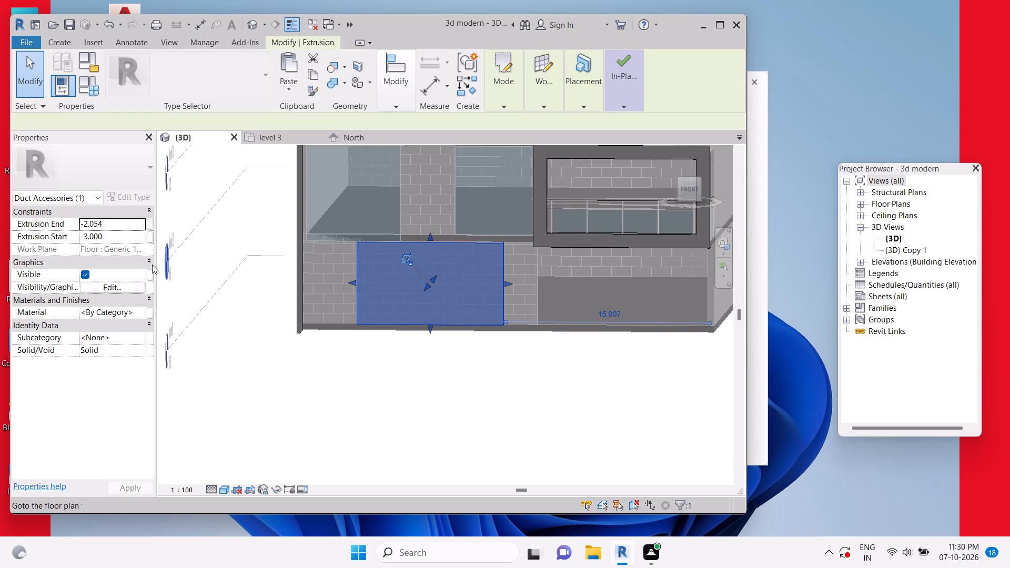
middle_click_drag(484, 406, 338, 407, "shift")
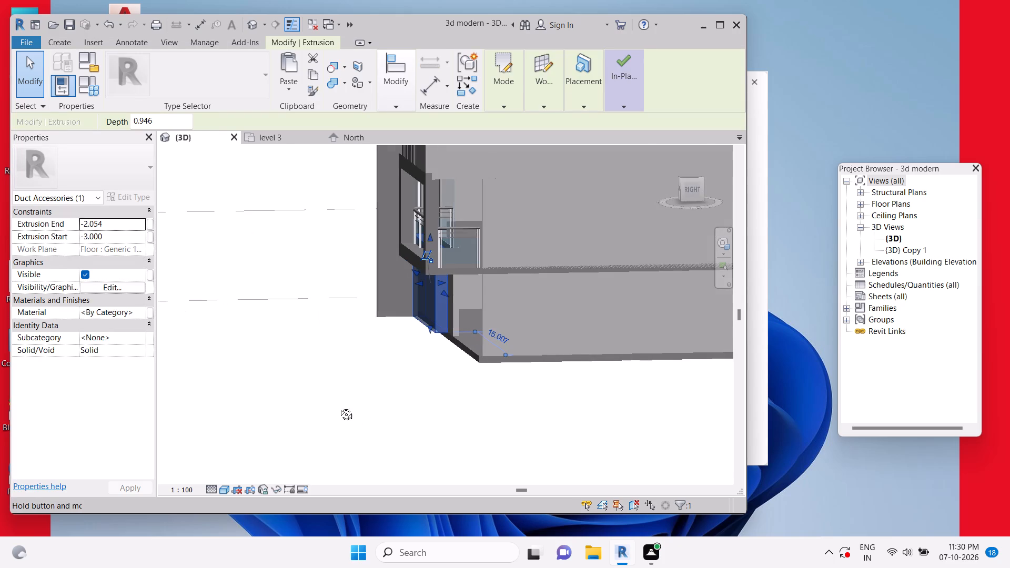
middle_click_drag(338, 407, 339, 409, "shift")
left_click(687, 195)
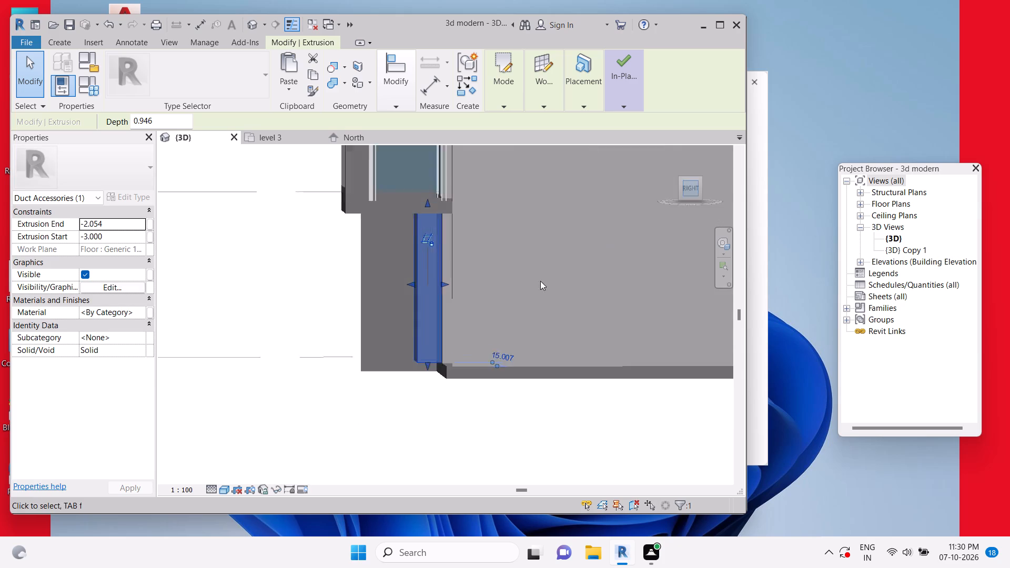
scroll(432, 307, "up", 5)
left_click_drag(428, 322, 442, 324)
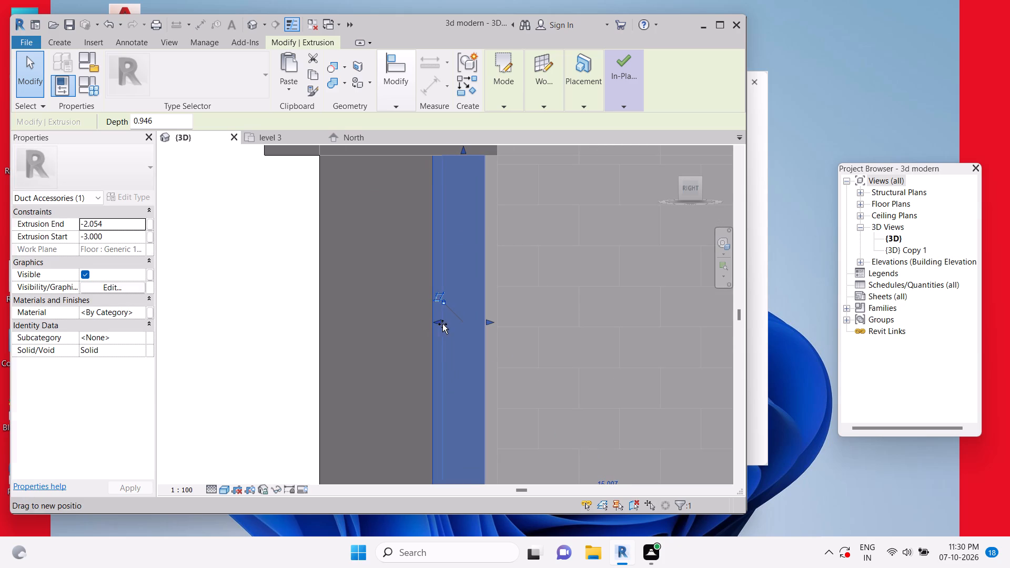
left_click_drag(442, 324, 472, 324)
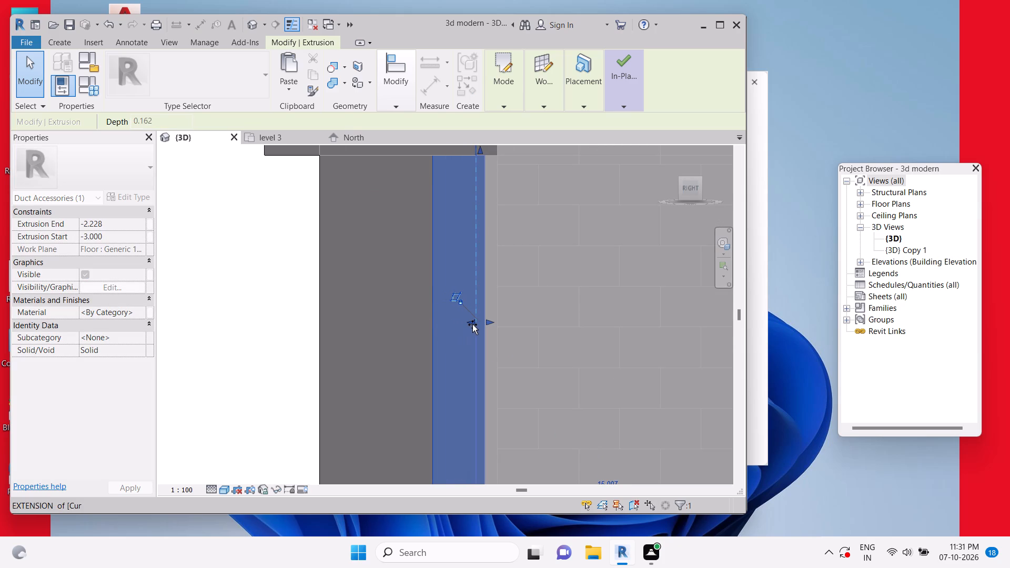
key("Escape")
In the front view, start a new extrusion and sketch a narrow full-height rectangle about 0.48 by 6.07 near the ground-floor panel's outer edge.
scroll(360, 255, "down", 6)
middle_click_drag(428, 341, 587, 349, "shift")
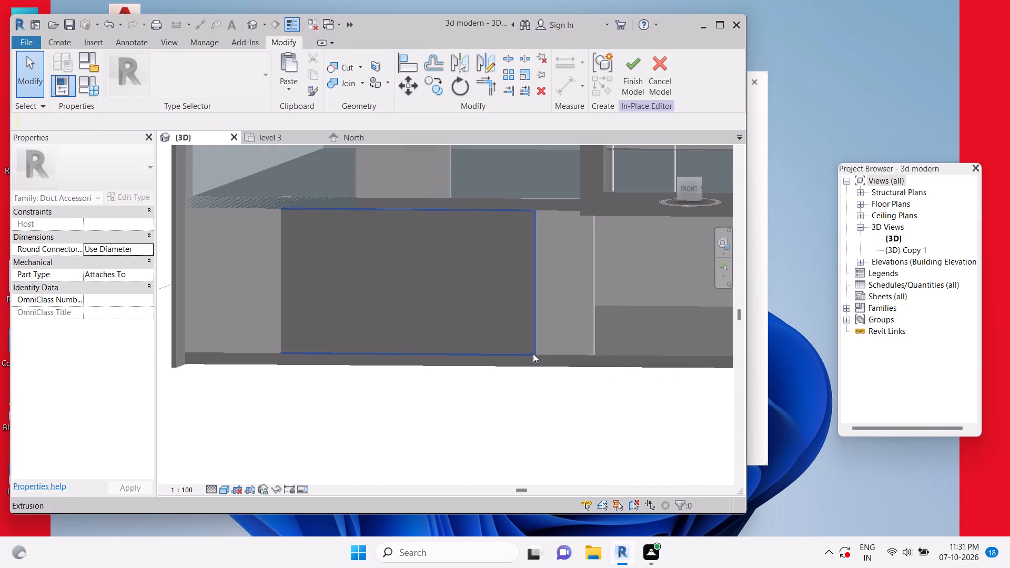
left_click(686, 189)
scroll(380, 353, "up", 11)
middle_click_drag(325, 279, 395, 310)
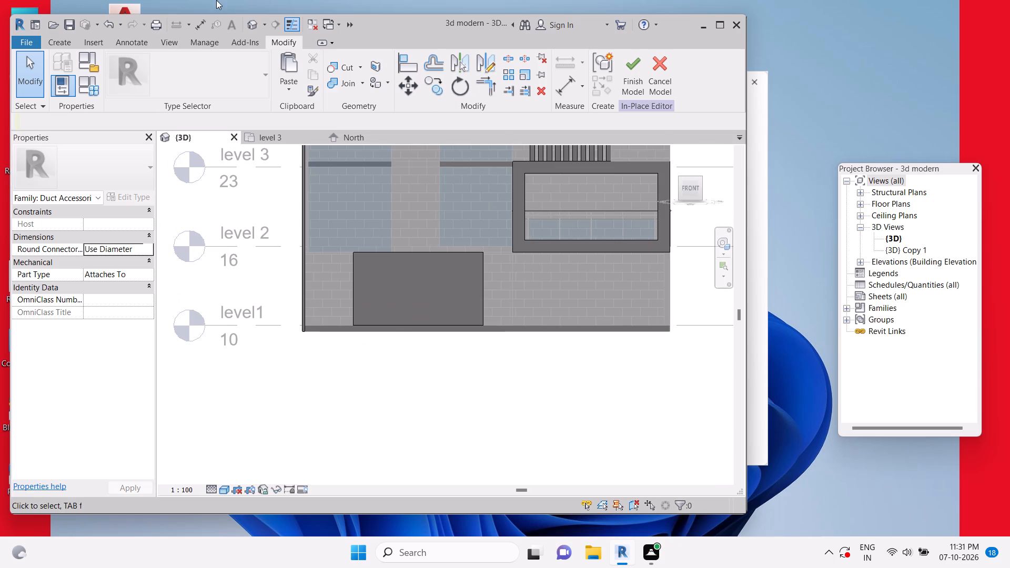
left_click(74, 45)
left_click(120, 64)
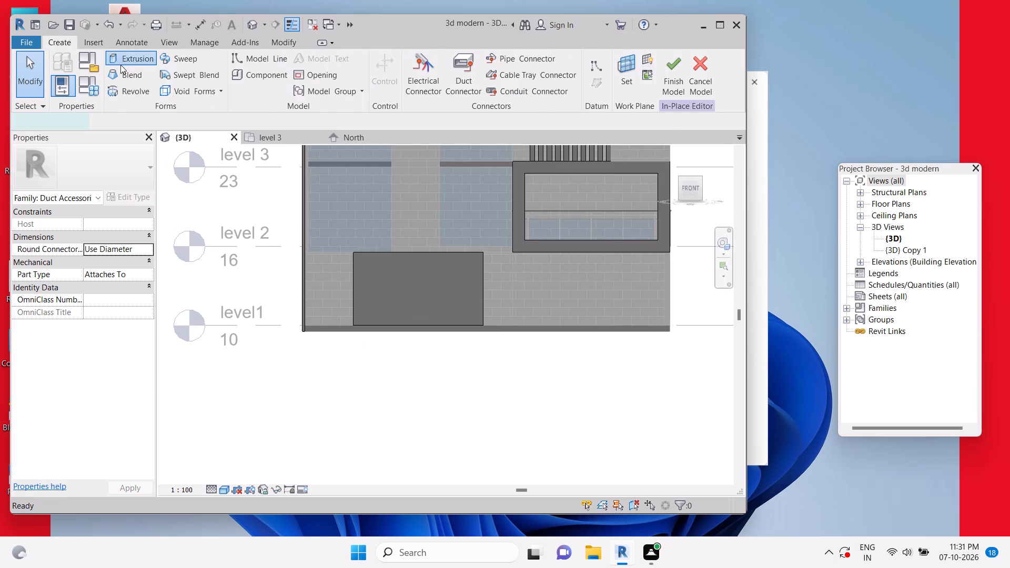
left_click(635, 76)
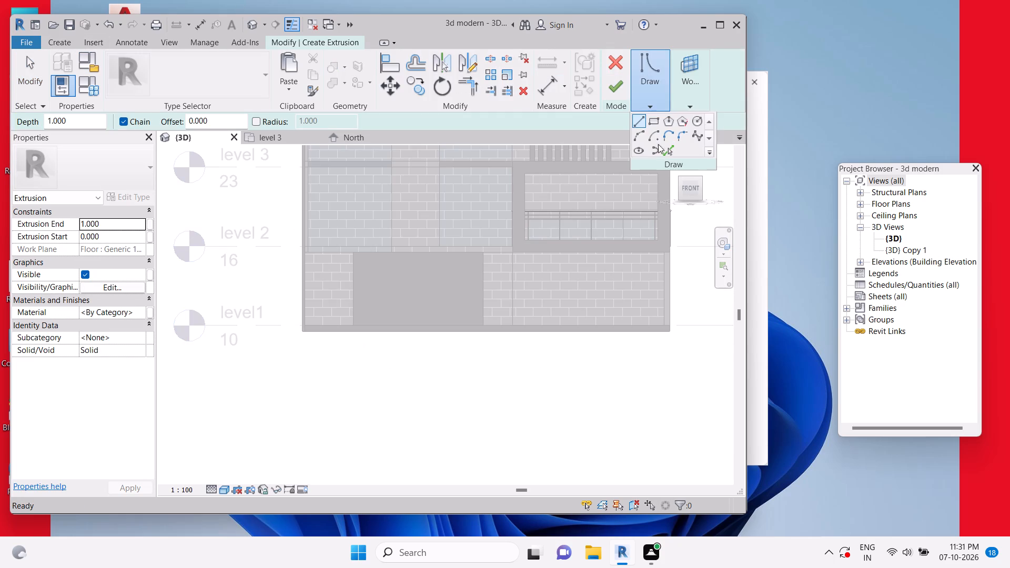
left_click(655, 120)
scroll(356, 269, "up", 5)
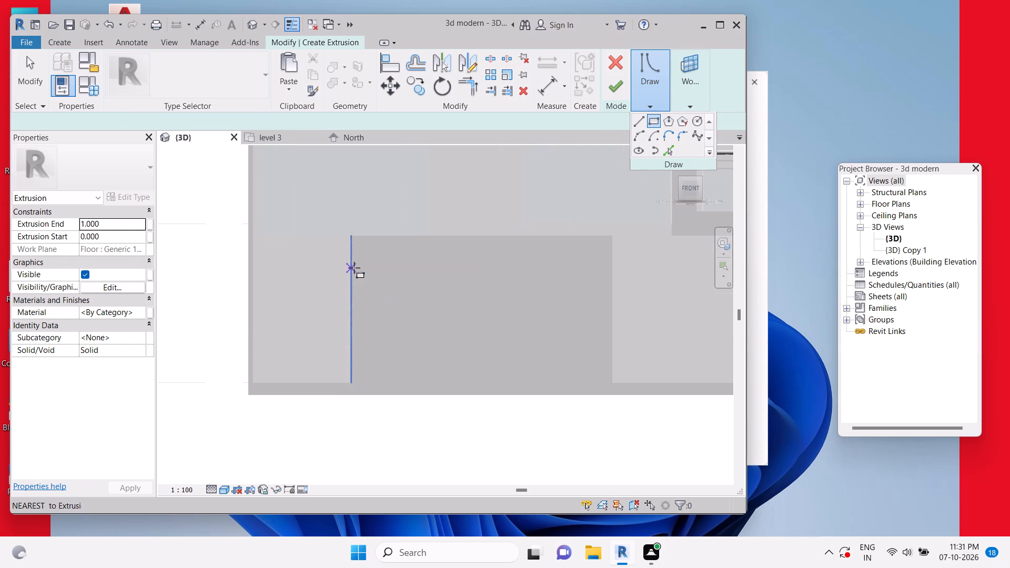
left_click(363, 237)
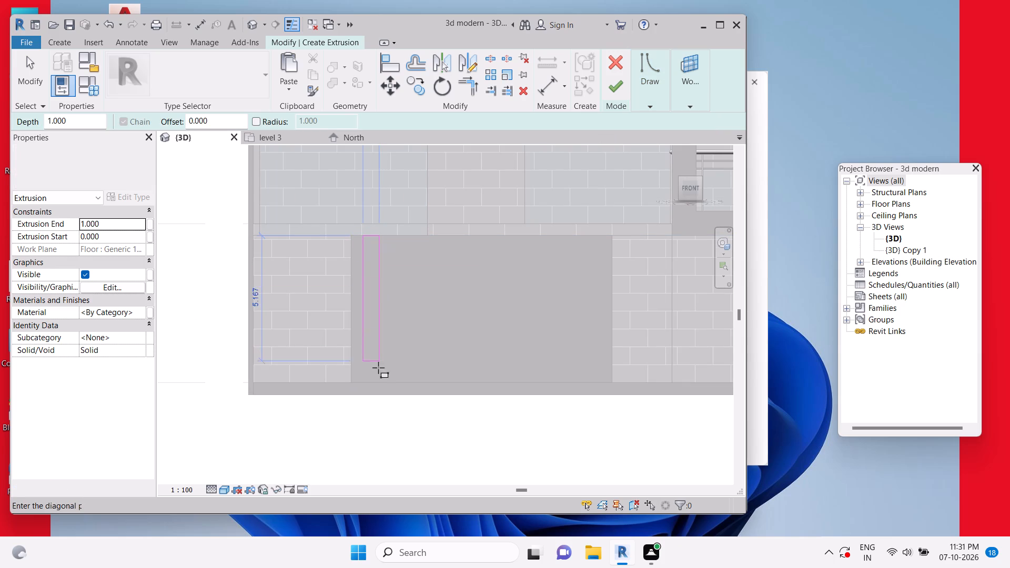
left_click(375, 377)
key("Escape")
scroll(348, 241, "up", 5)
key("Escape")
key("Escape")
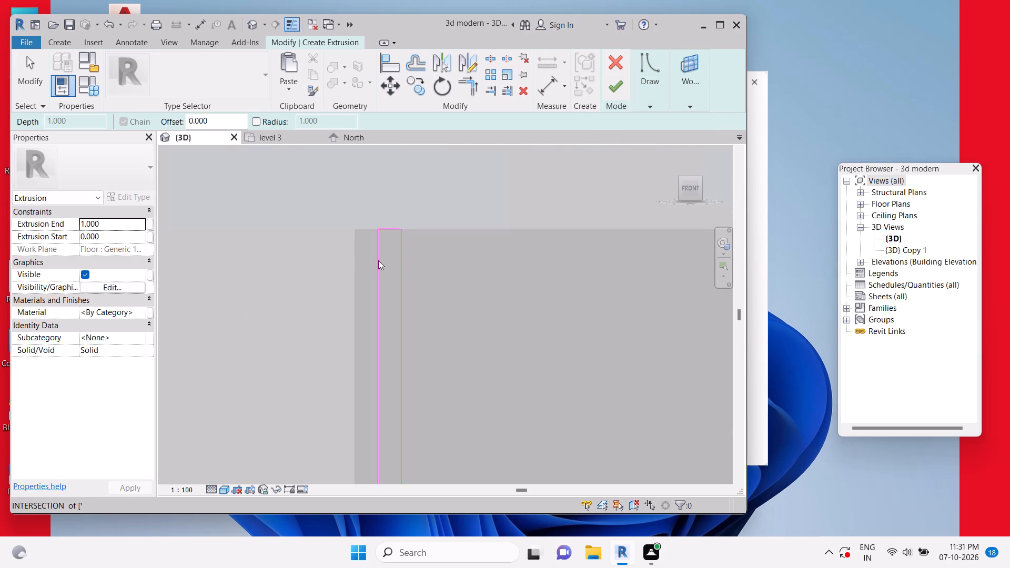
Set the width of the narrow strip rectangle to 0.4.
left_click(376, 260)
left_click(386, 195)
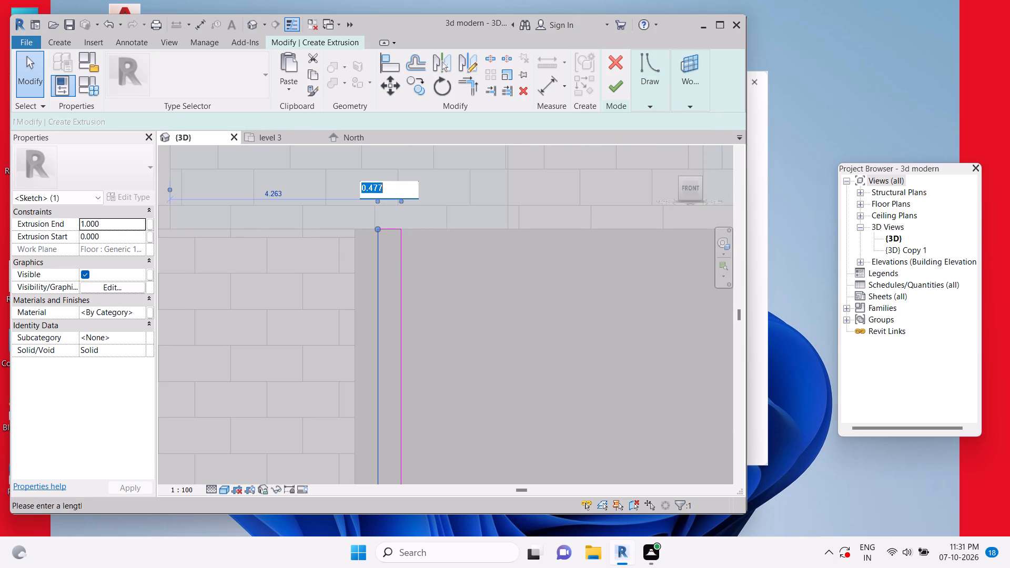
type("0.")
key("4")
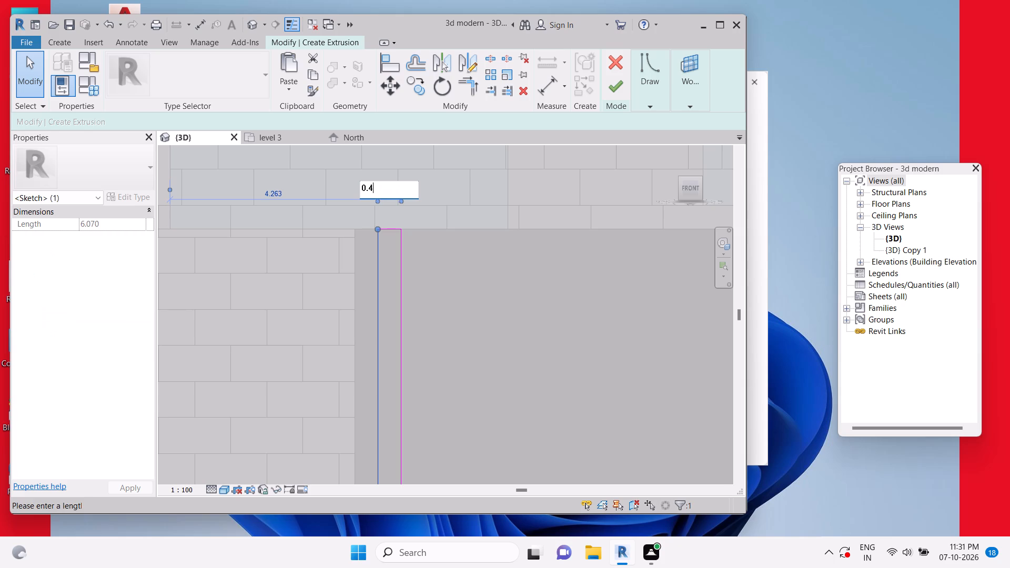
key("Return")
key("Escape")
key("Escape")
Copy the whole strip rectangle ten times across the ground-floor panel at a spacing of 1.
key("Tab")
left_click(383, 253)
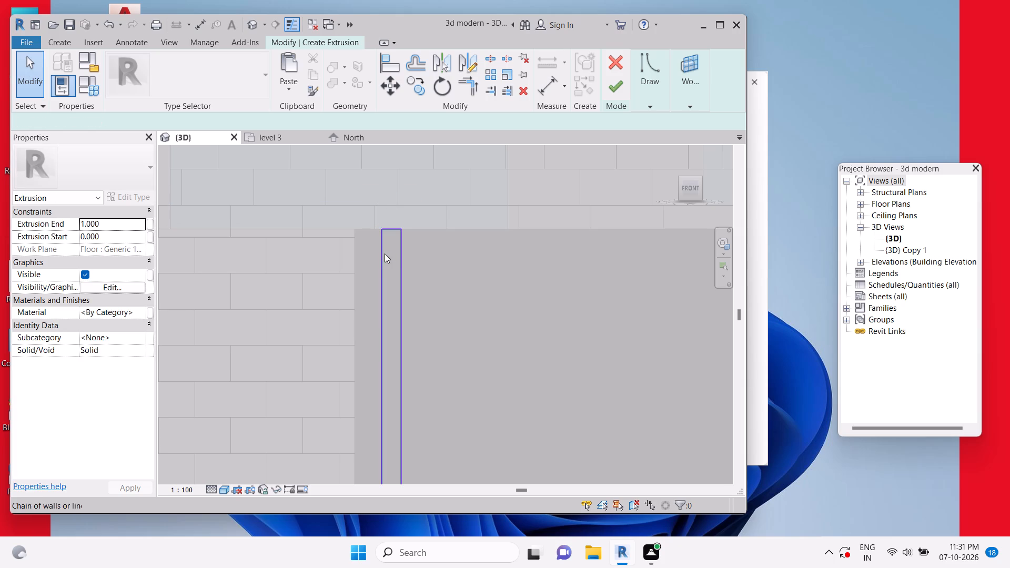
left_click(408, 83)
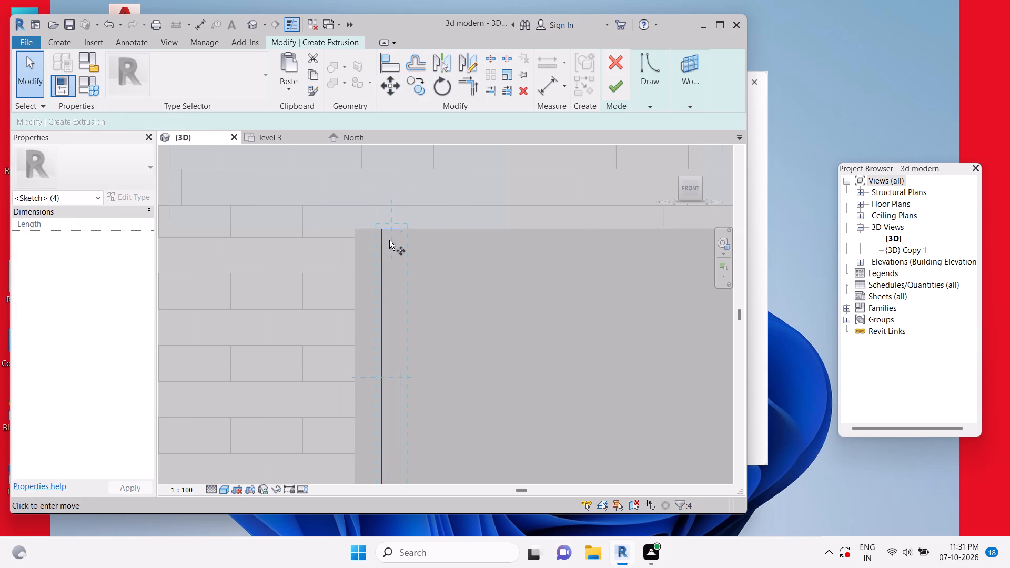
scroll(390, 239, "up", 4)
left_click(391, 224)
scroll(392, 226, "down", 4)
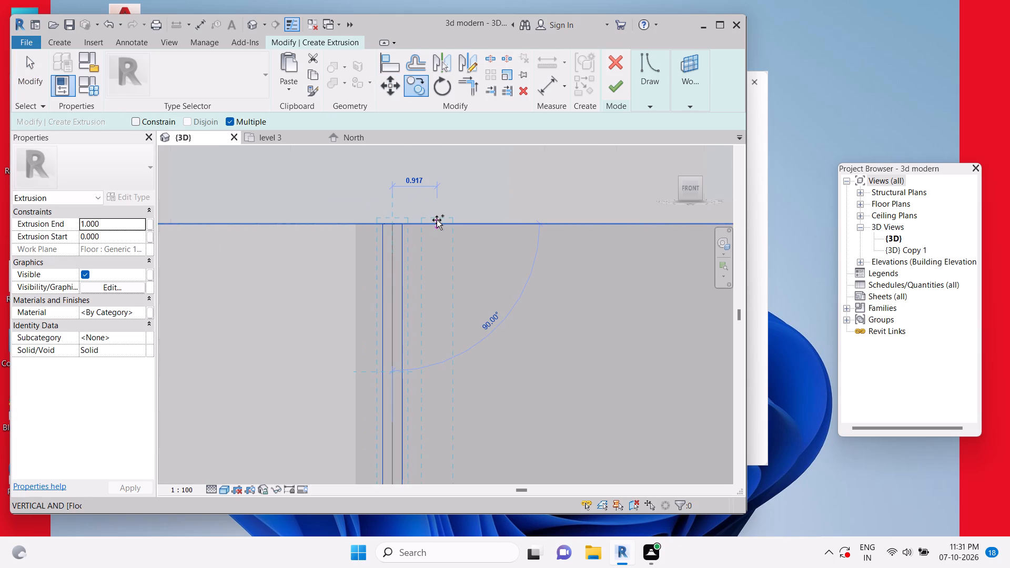
scroll(437, 220, "down", 4)
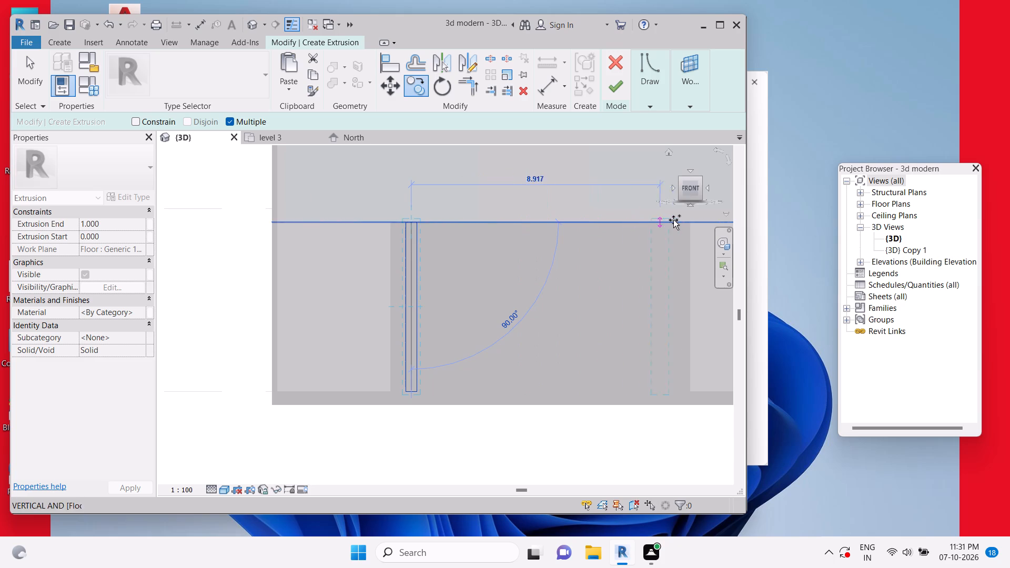
key("1")
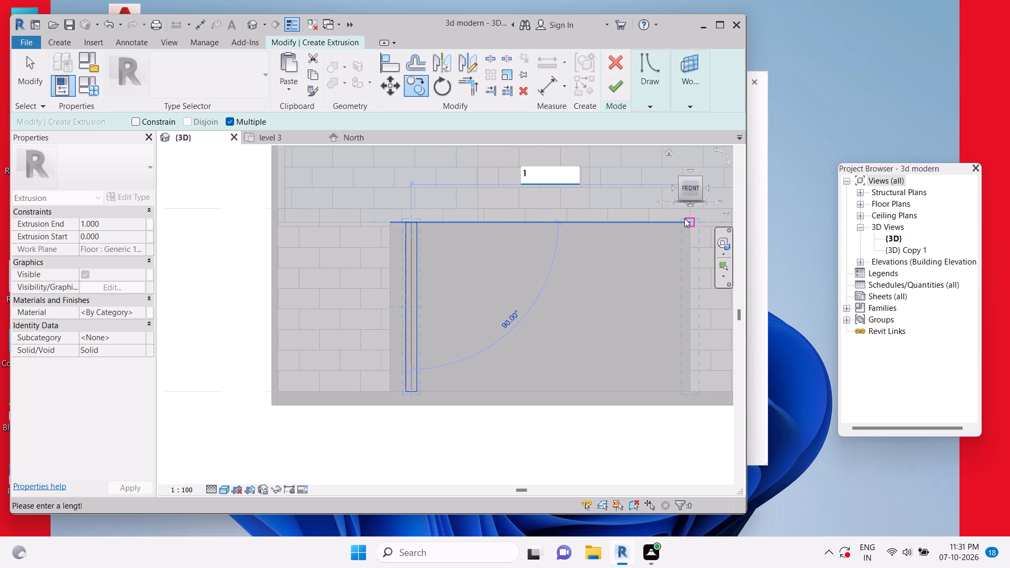
key("Return")
key("1")
key("Return")
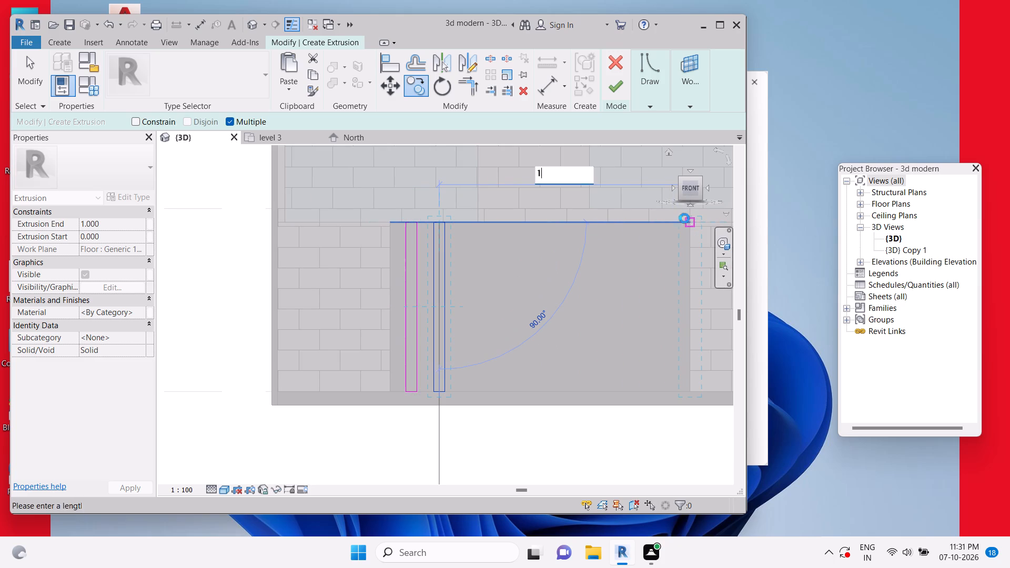
key("1")
key("Return")
key("1")
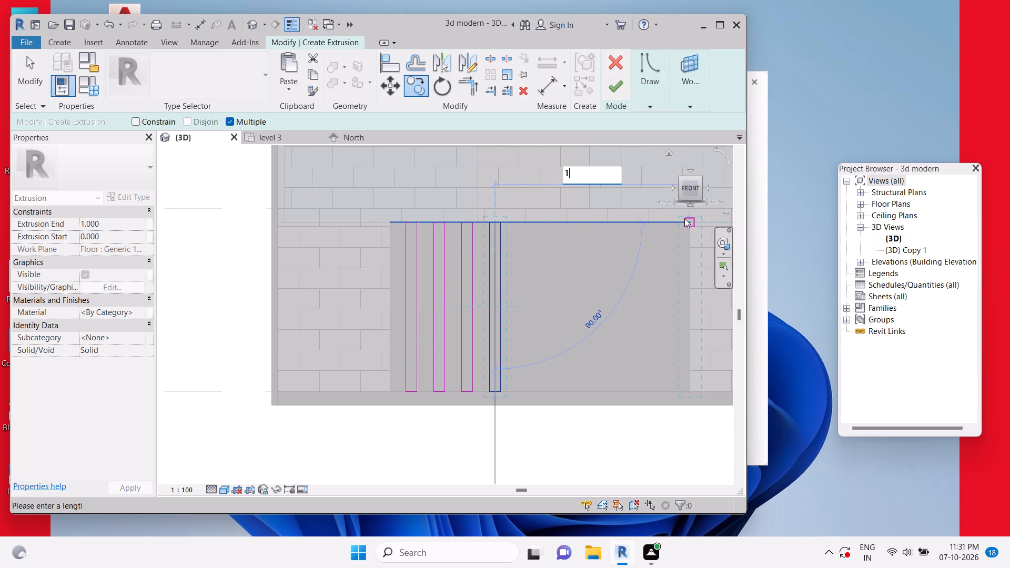
key("Return")
key("1")
key("Return")
key("1")
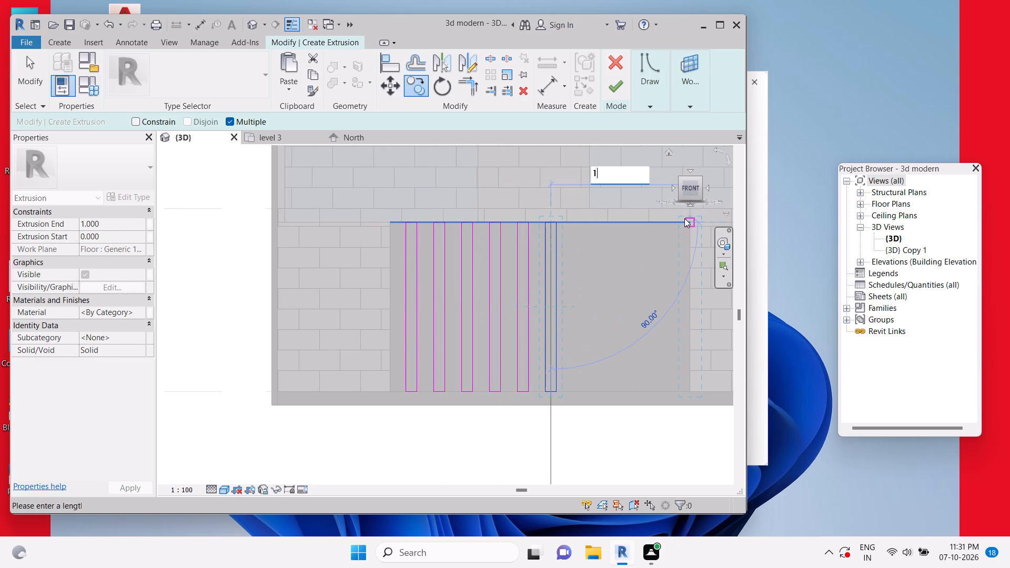
key("Return")
key("1")
key("Return")
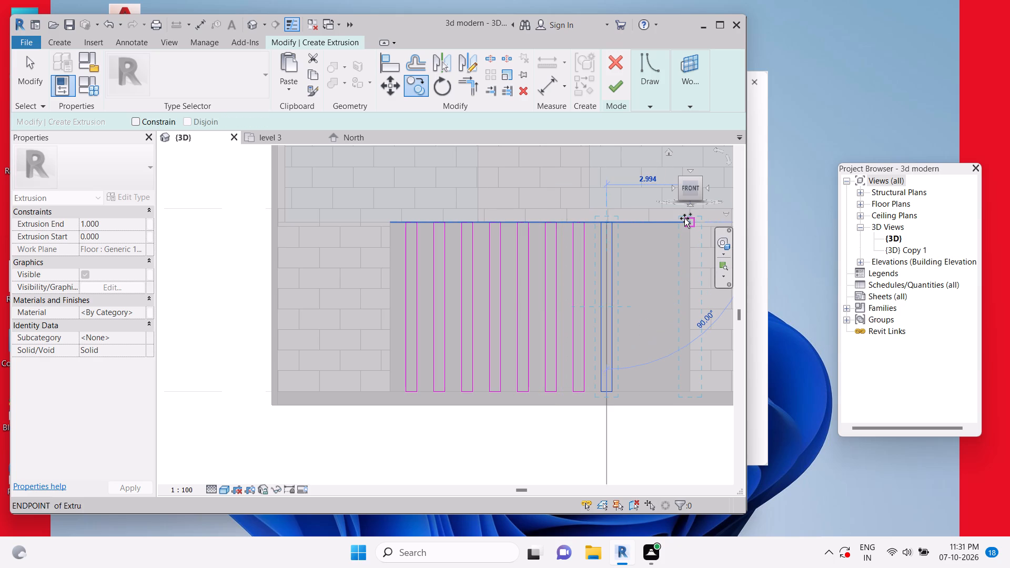
key("1")
key("Return")
key("1")
key("Return")
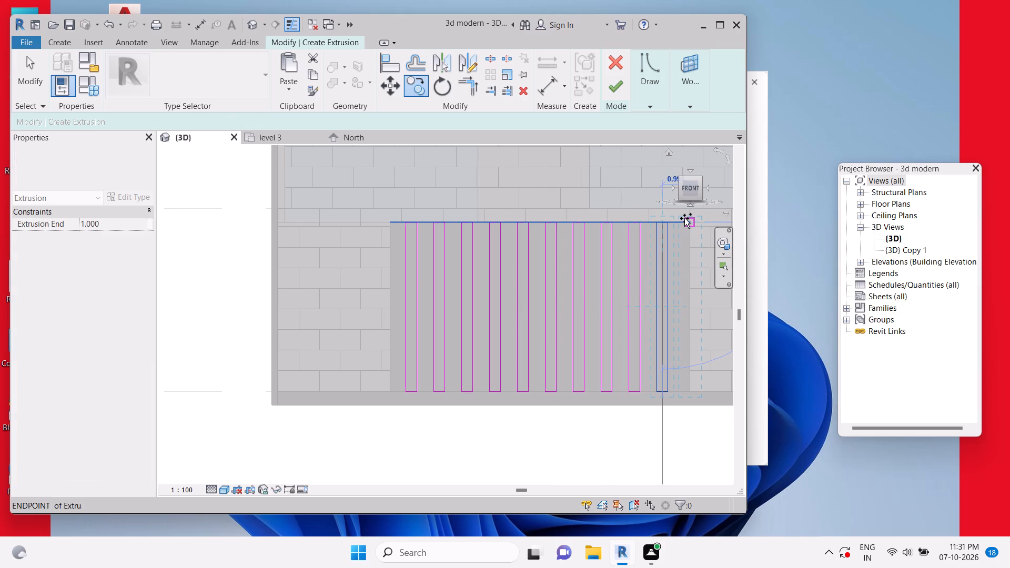
key("1")
key("Return")
key("Escape")
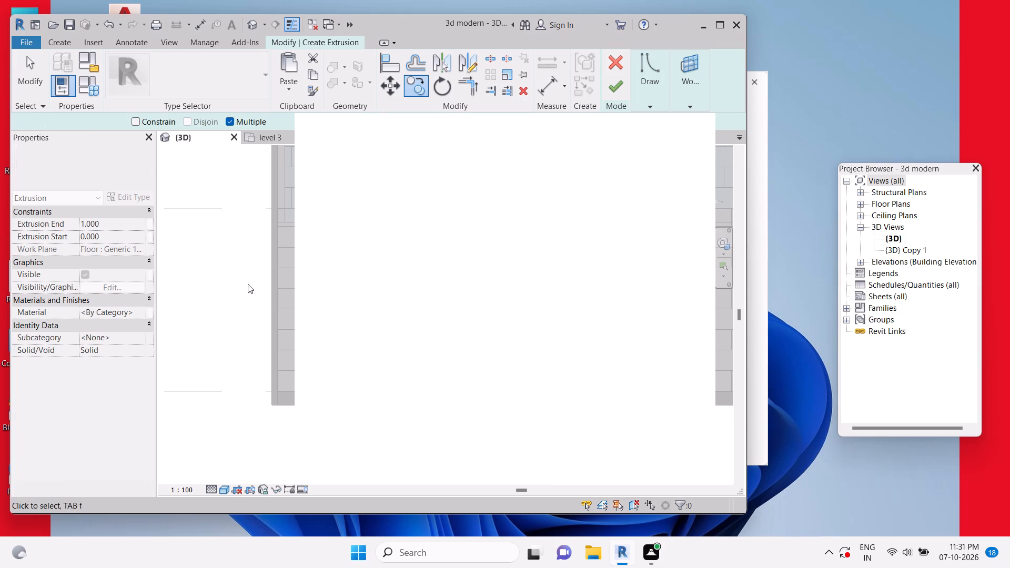
key("Escape")
key("Escape")
key("Escape")
Finish the extrusion of the vertical strips with a start of 0 and an end of 1.
left_click(605, 84)
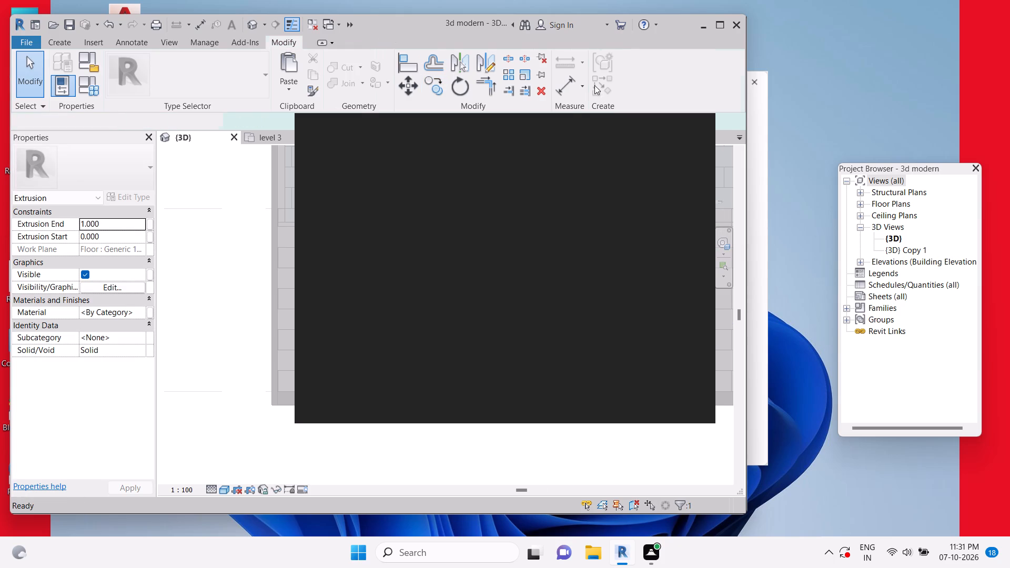
key("Escape")
Examine the vertical strip extrusion against the ground-floor panel and the rest of the front facade.
scroll(255, 220, "down", 6)
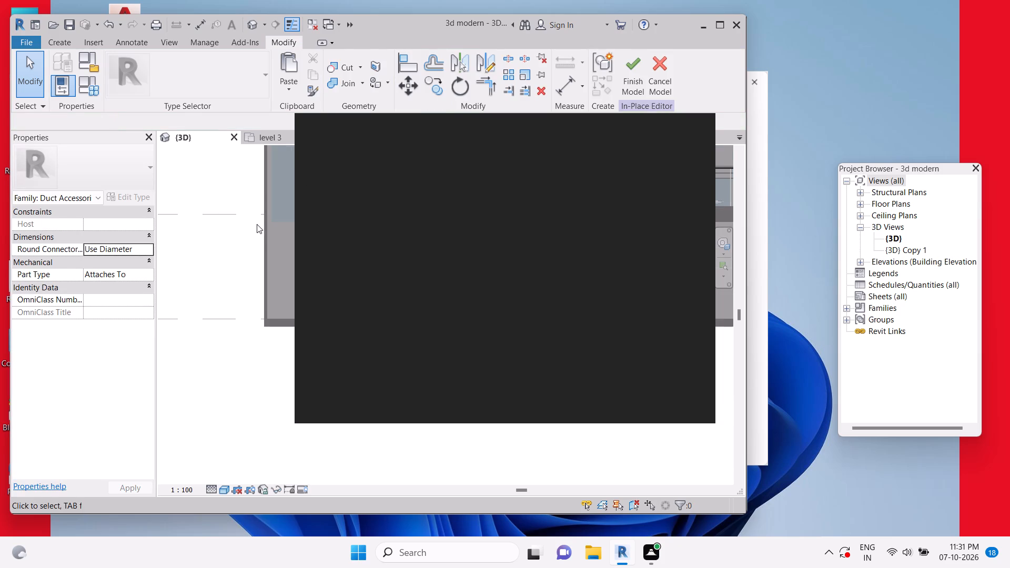
scroll(257, 224, "down", 9)
scroll(261, 224, "up", 1)
middle_click_drag(261, 231, 217, 288)
scroll(230, 284, "up", 7)
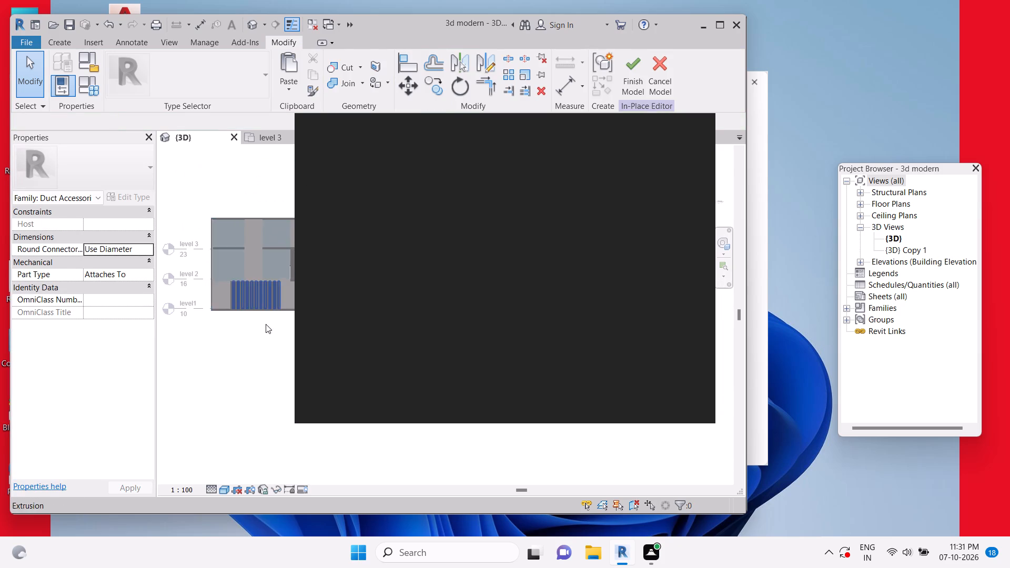
scroll(221, 236, "up", 5)
left_click(214, 231)
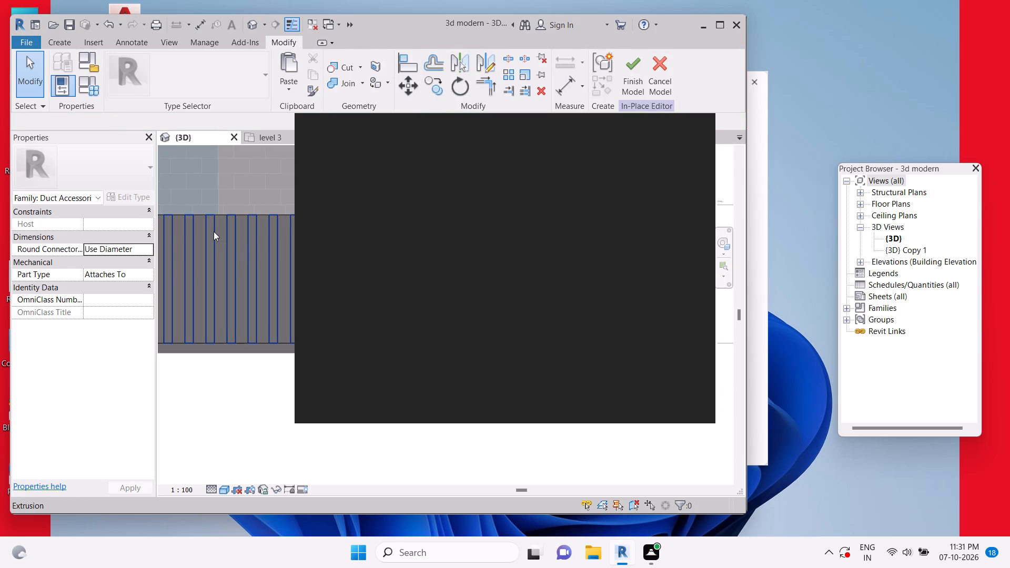
scroll(214, 232, "down", 4)
key("Left")
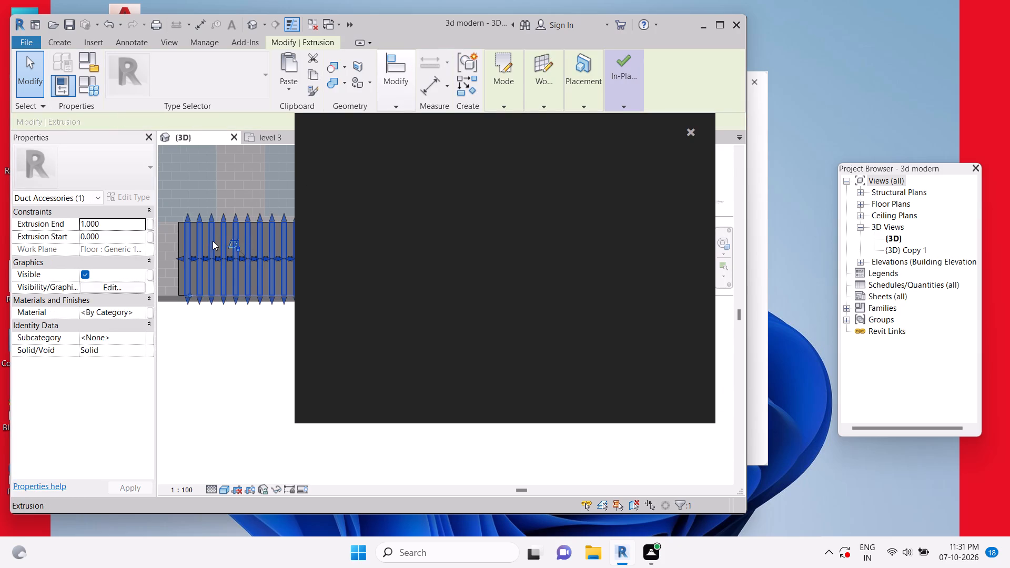
middle_click_drag(252, 259, 207, 290)
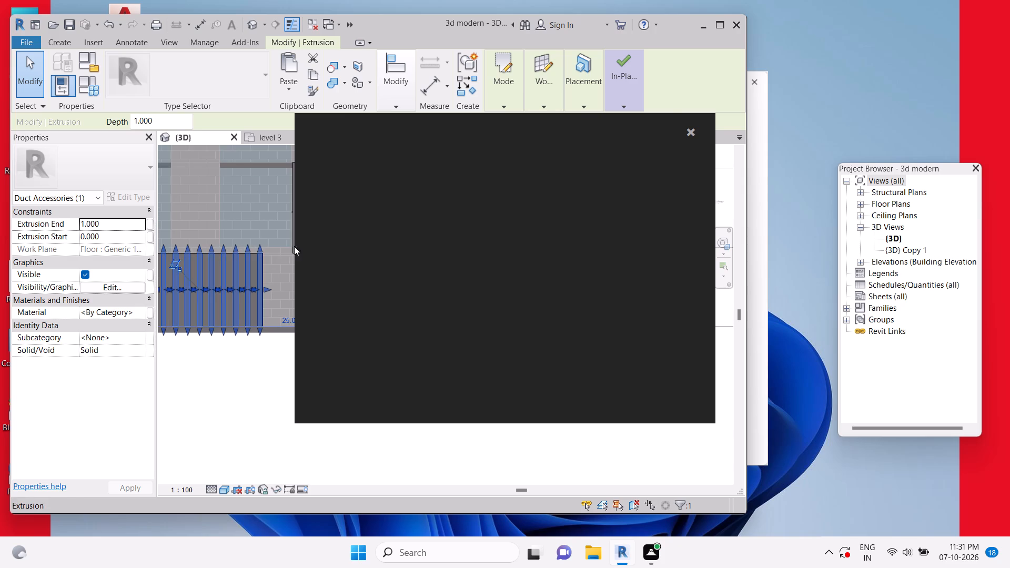
key("Escape")
key("Escape")
key("Escape")
Finish editing the in-place facade model.
left_click(624, 83)
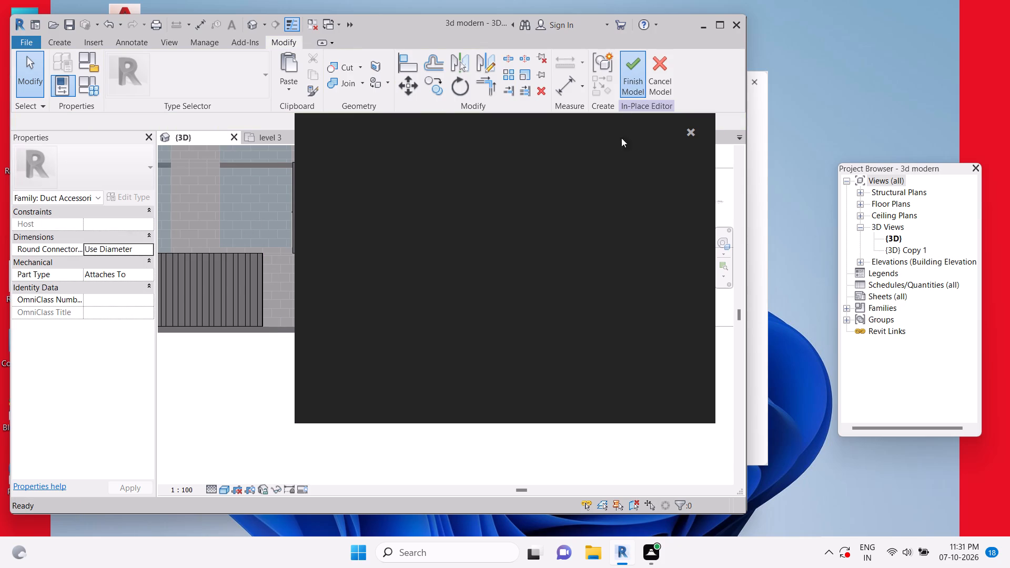
Dismiss the notification covering the view and save the project.
left_click(688, 134)
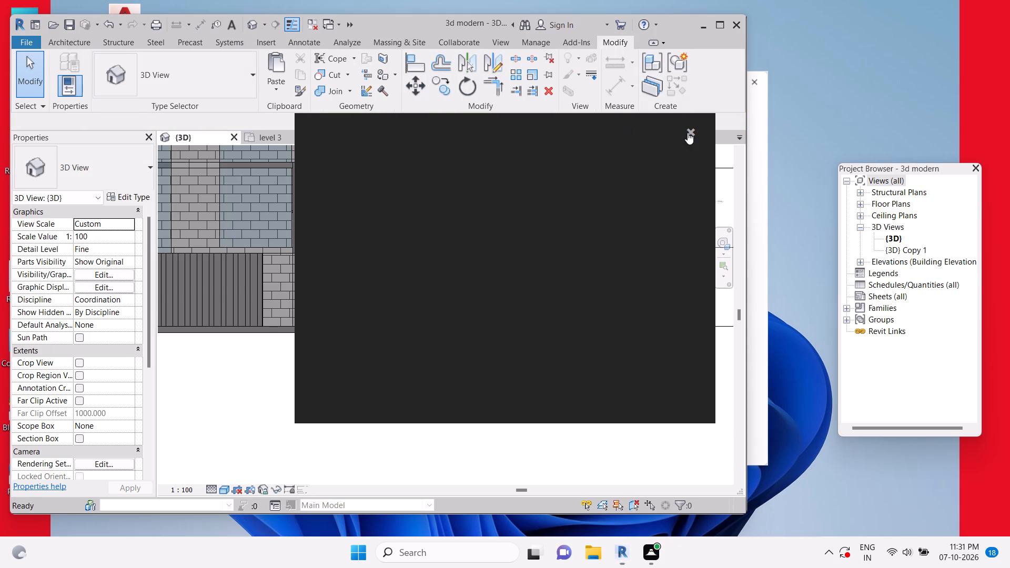
key("Escape")
key("Escape")
key("ctrl+s")
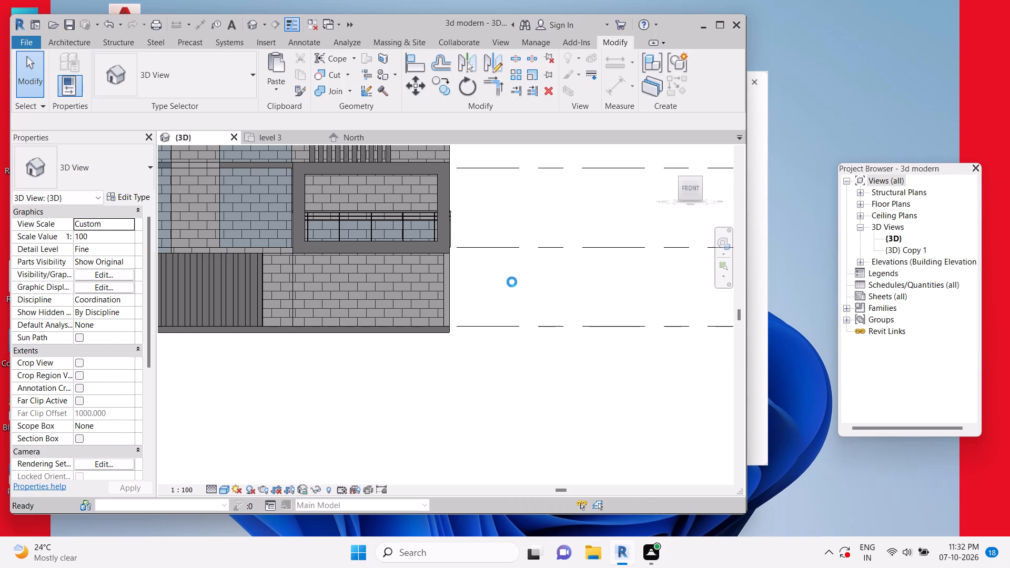
Open the in-place facade model containing the ground-floor vertical strips for editing.
middle_click_drag(633, 342, 603, 372, "shift")
middle_click_drag(483, 380, 660, 330)
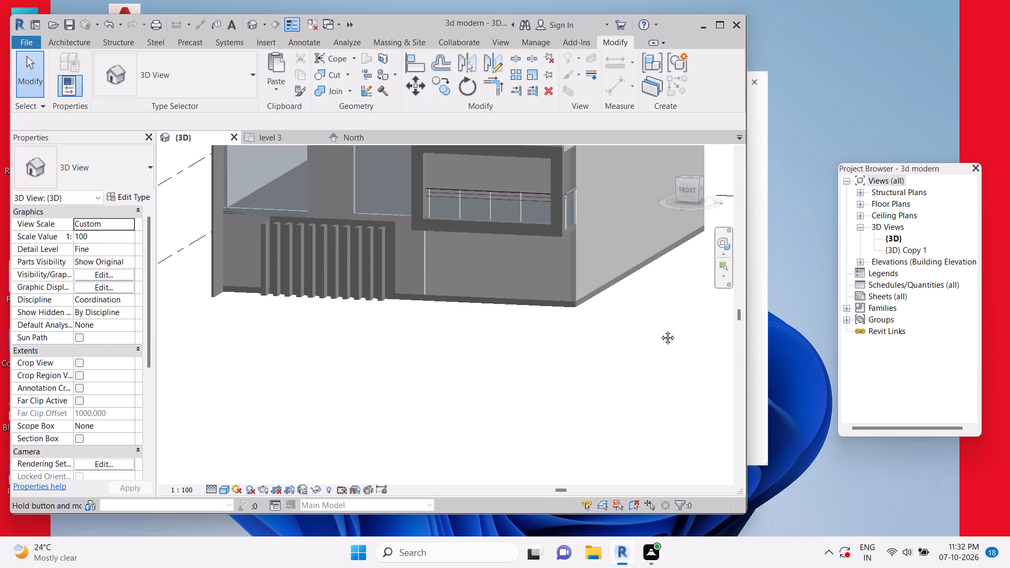
middle_click_drag(660, 330, 630, 376)
middle_click_drag(385, 359, 317, 389)
middle_click_drag(399, 374, 423, 445)
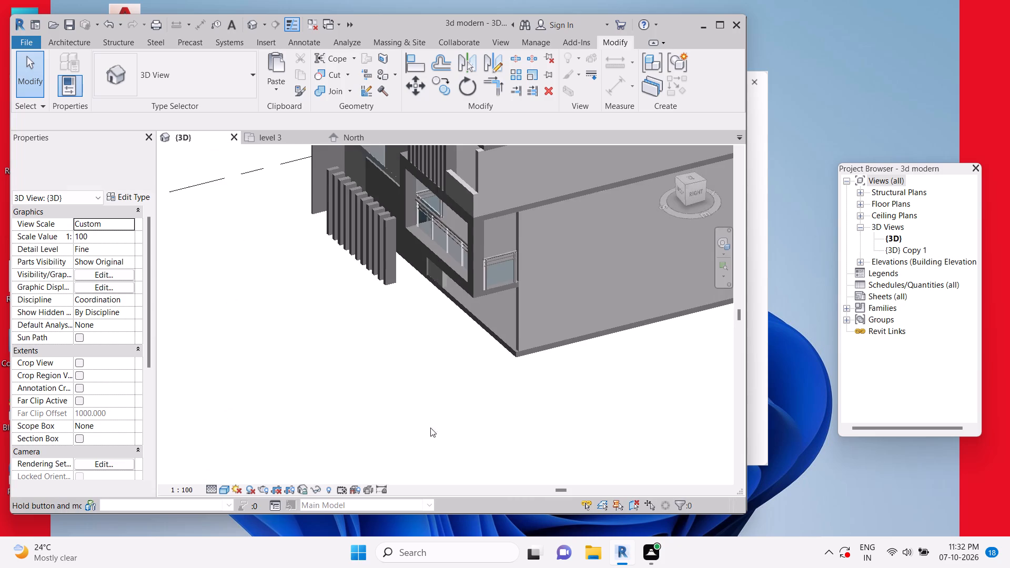
scroll(387, 253, "up", 1)
left_click(387, 253)
right_click_drag(387, 254, 394, 255)
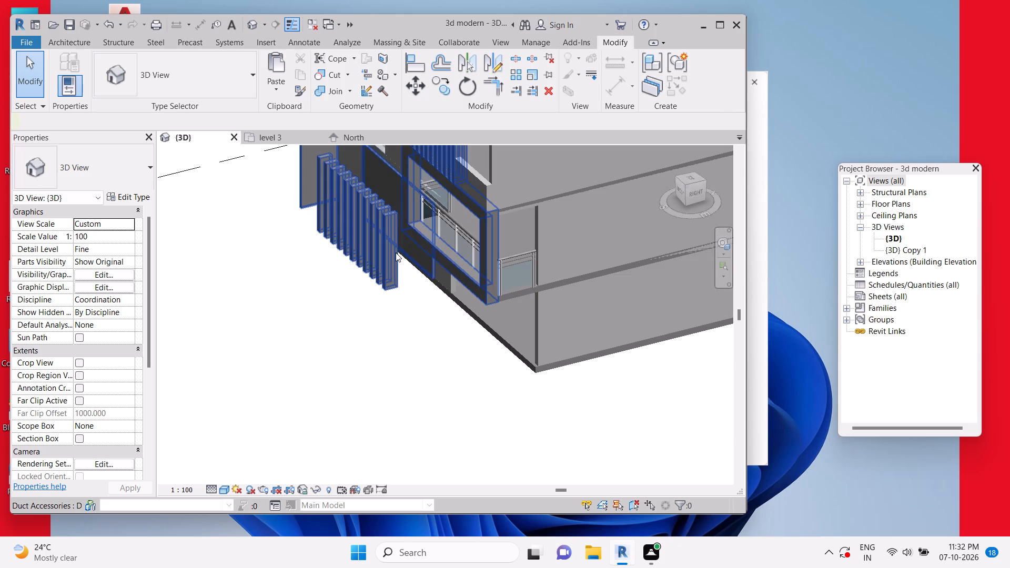
right_click(396, 252)
right_click(552, 73)
left_click(552, 73)
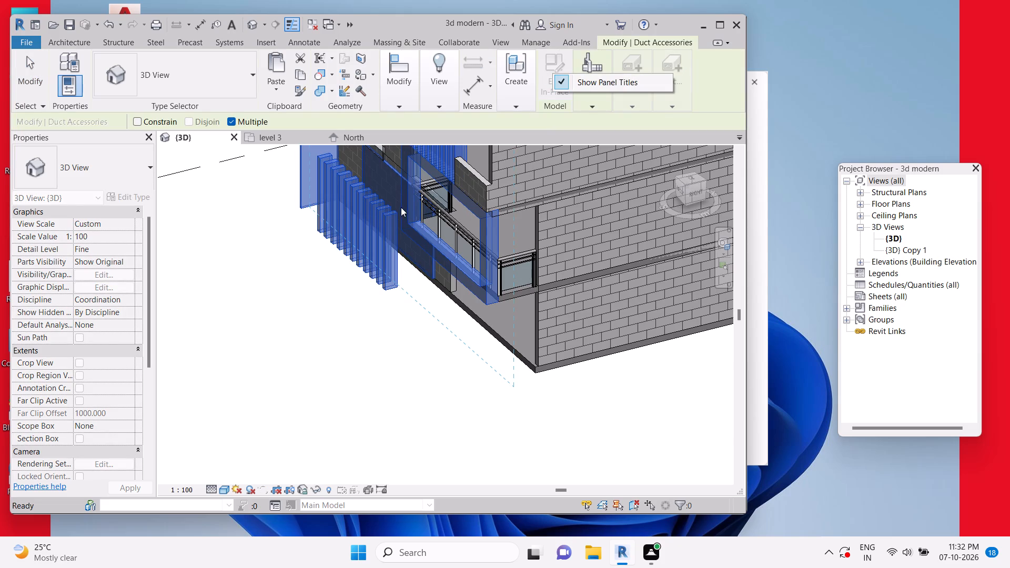
key("Escape")
key("Escape")
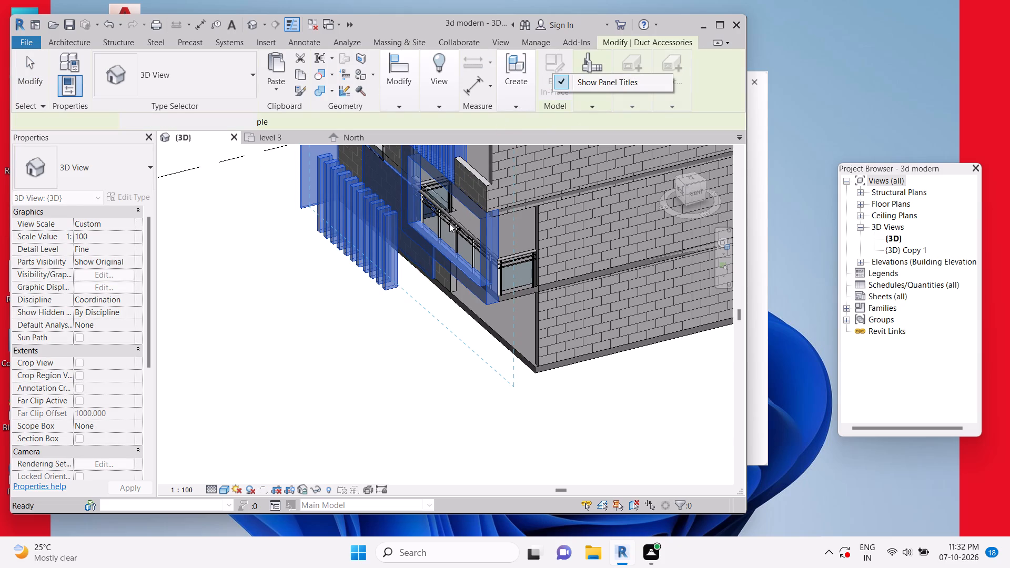
key("Escape")
left_click(366, 318)
key("Escape")
key("Escape")
left_click(386, 238)
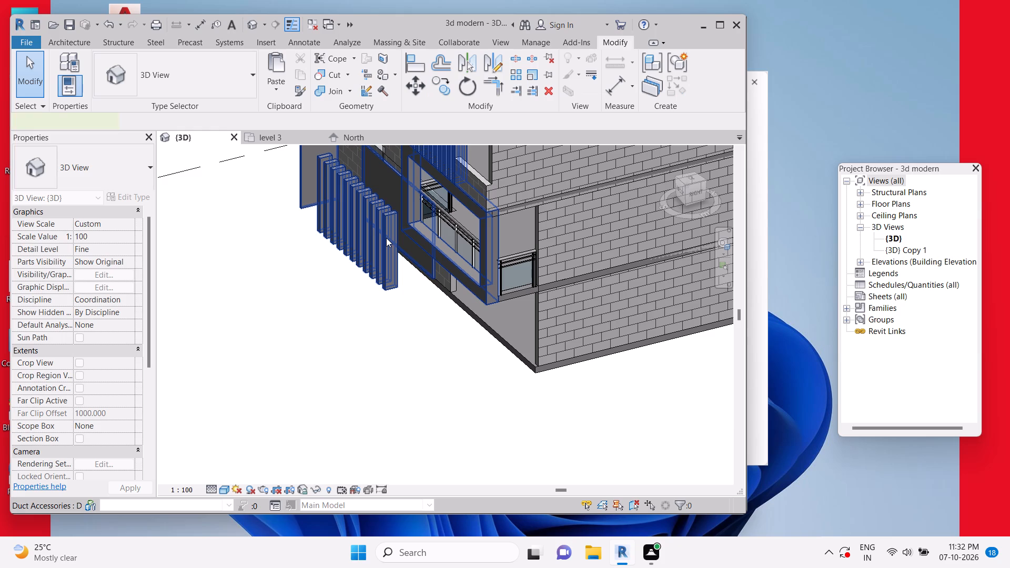
left_click(553, 79)
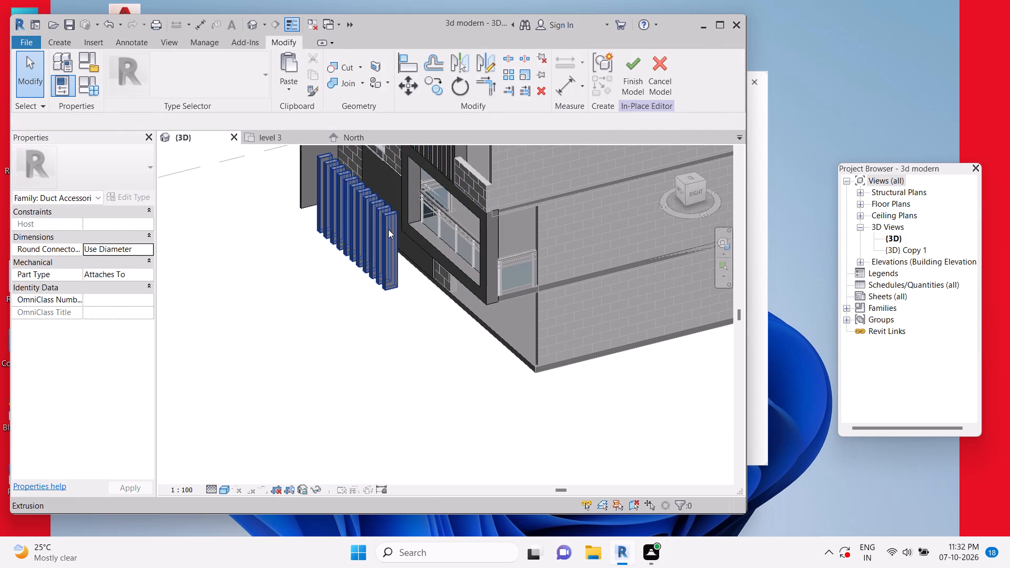
Shift both faces of the vertical strip extrusion inward so the strips sit against the ground-floor wall panel.
left_click(388, 229)
left_click(693, 194)
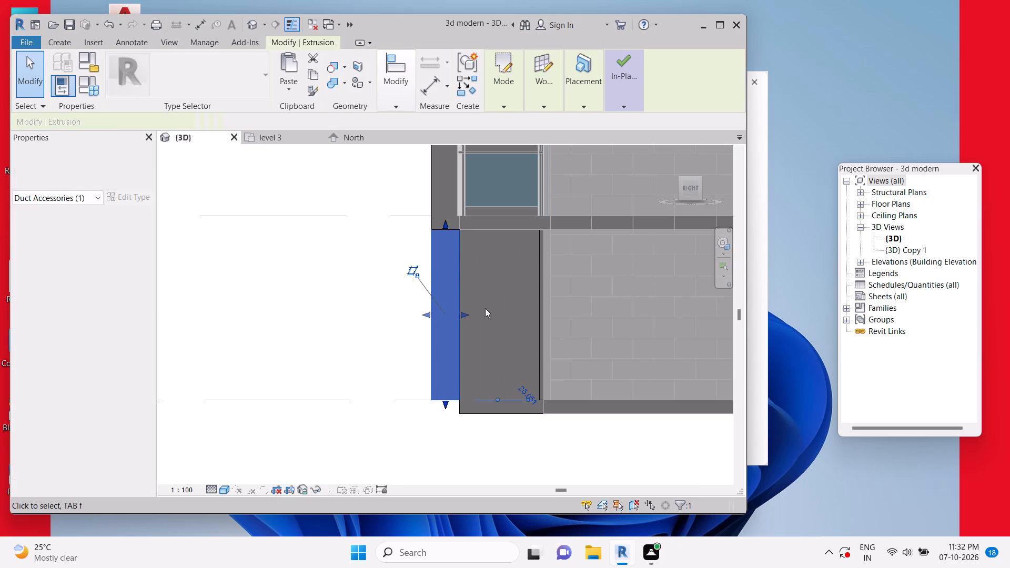
left_click_drag(468, 313, 533, 318)
left_click_drag(425, 314, 511, 317)
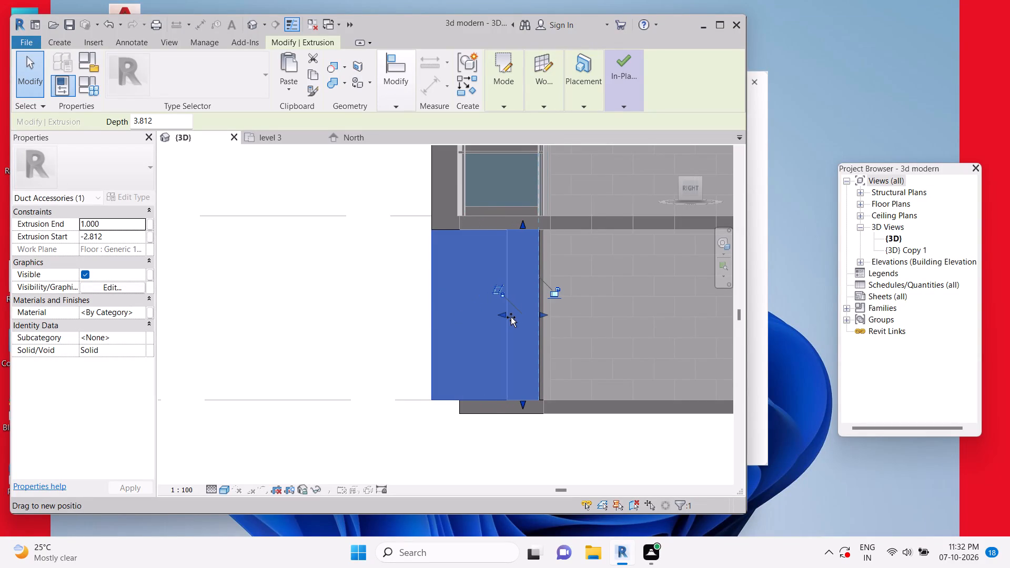
left_click_drag(511, 317, 521, 317)
key("Escape")
scroll(437, 300, "down", 7)
middle_click_drag(438, 306, 440, 308, "shift")
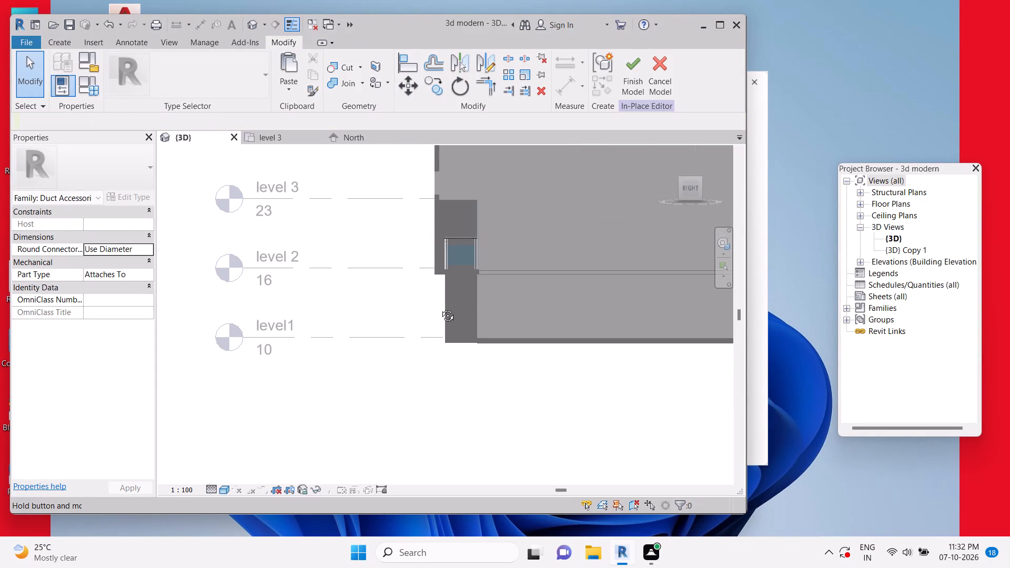
middle_click_drag(440, 308, 572, 368, "shift")
Finish the in-place facade model and save the project.
left_click(629, 73)
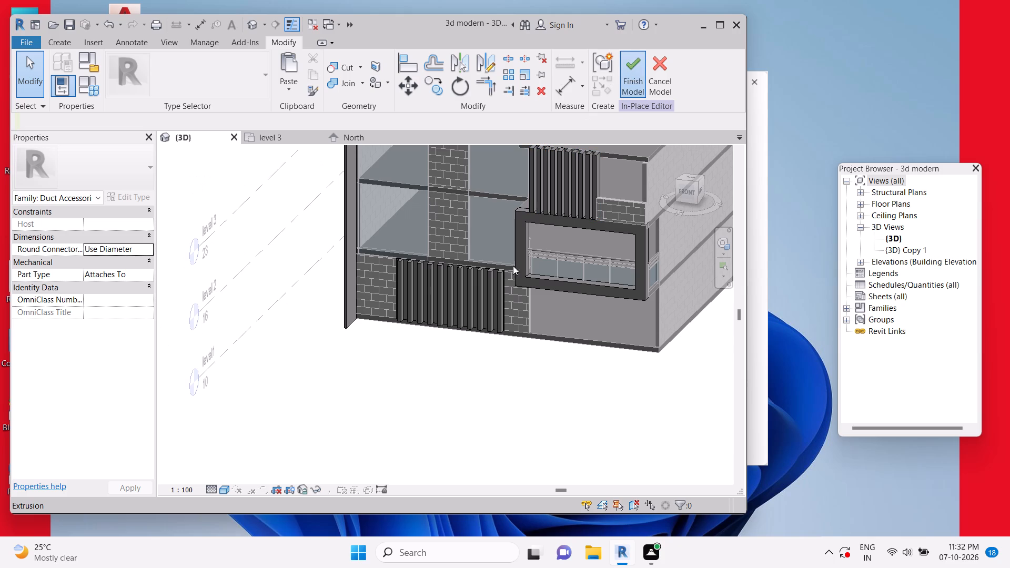
key("Escape")
key("Escape")
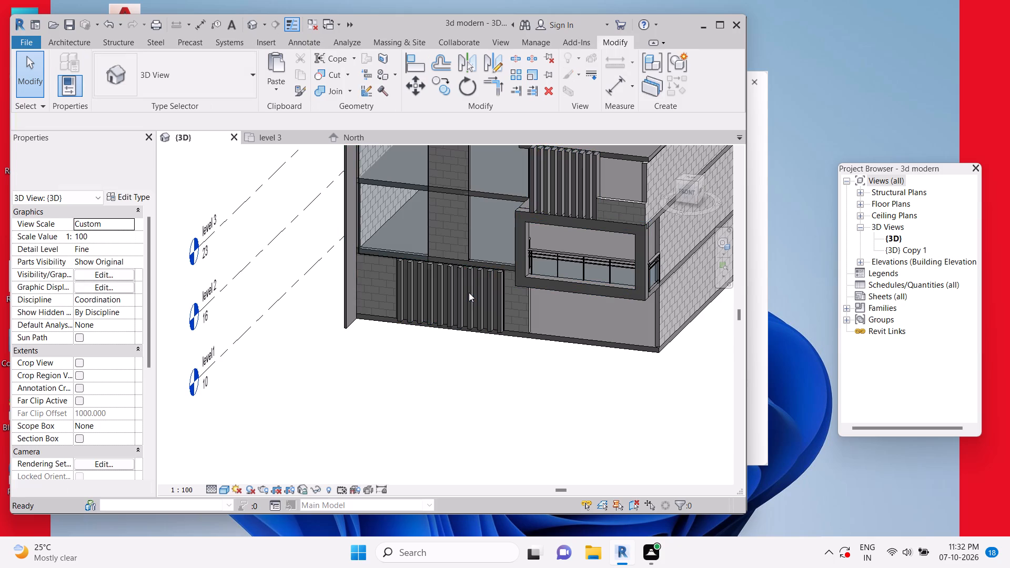
key("ctrl+s")
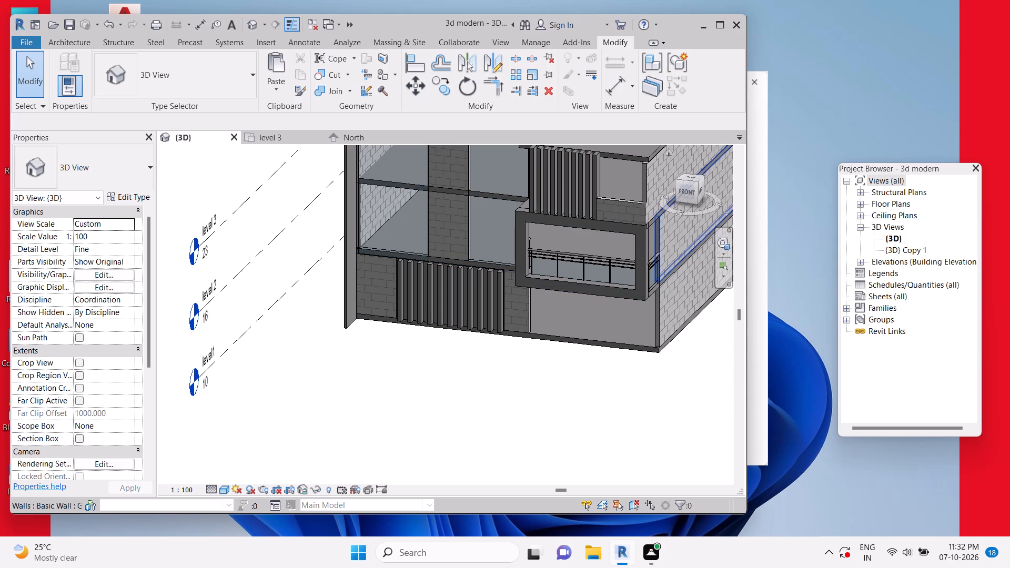
Start a new in-place component in the Duct Accessories category, accepting the suggested name.
left_click(685, 188)
scroll(374, 288, "up", 1)
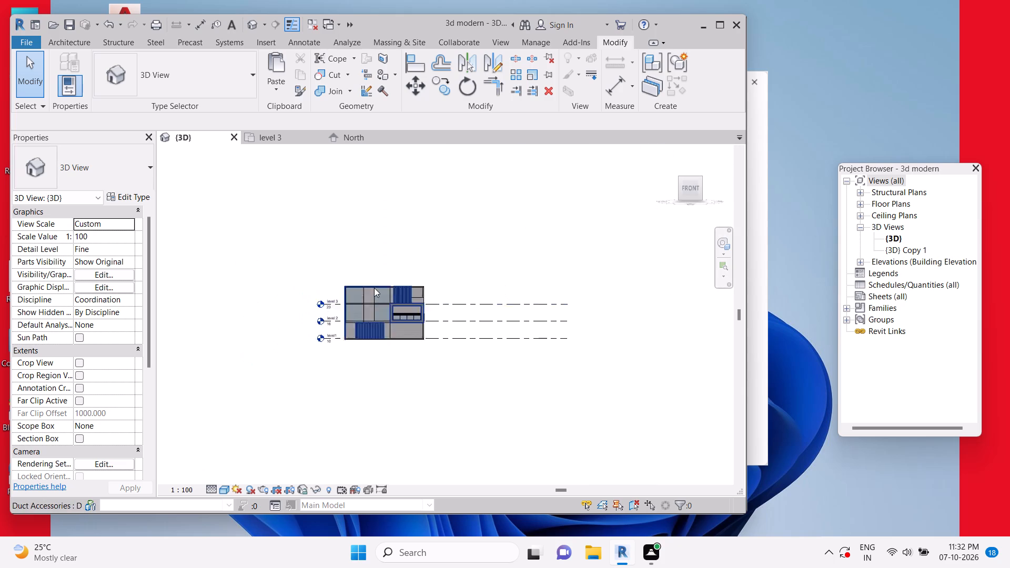
scroll(374, 288, "up", 9)
middle_click_drag(348, 303, 392, 296)
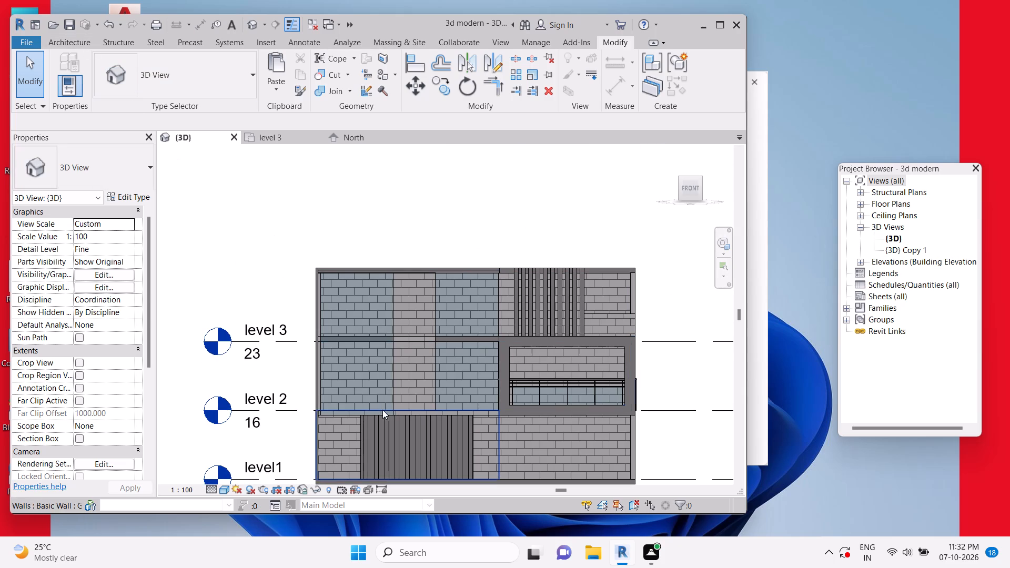
middle_click_drag(422, 324, 398, 353, "shift")
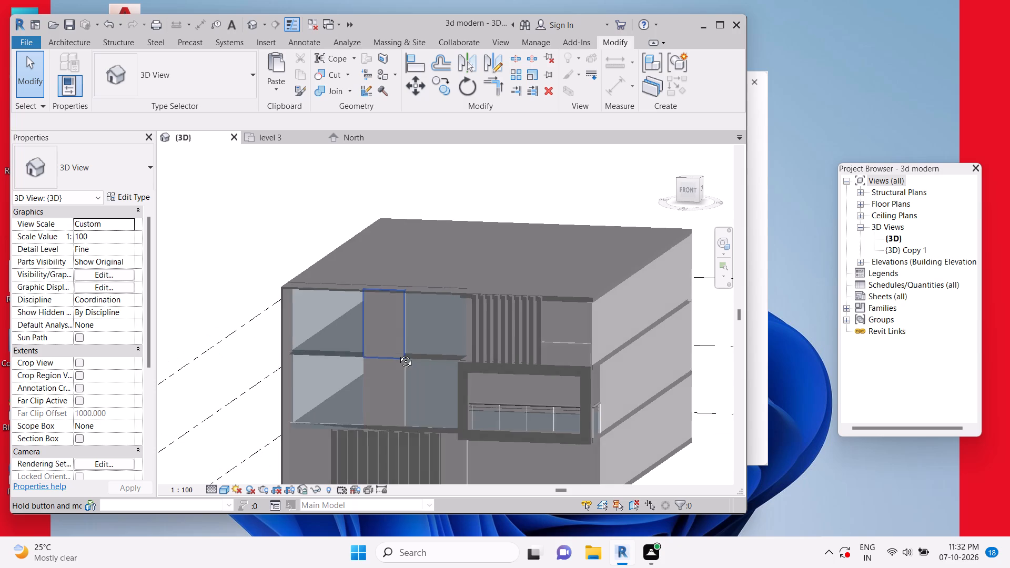
left_click(70, 48)
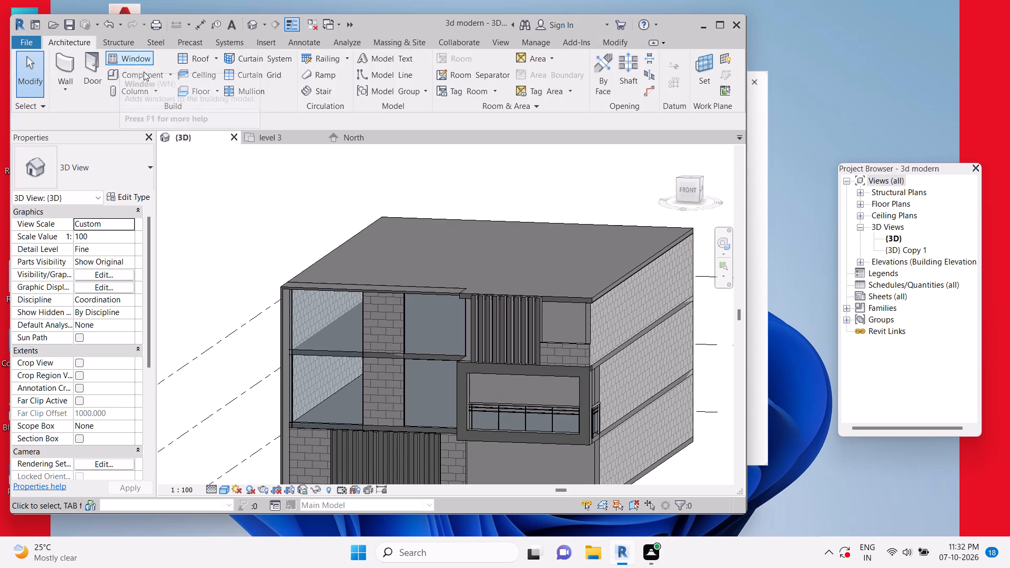
left_click(169, 74)
left_click(153, 126)
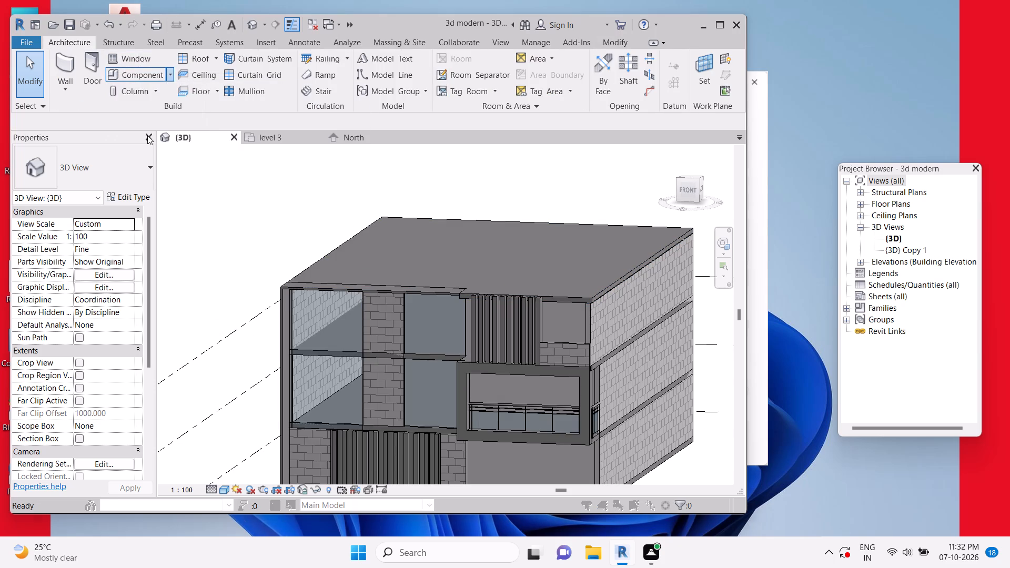
left_click(325, 244)
left_click(400, 407)
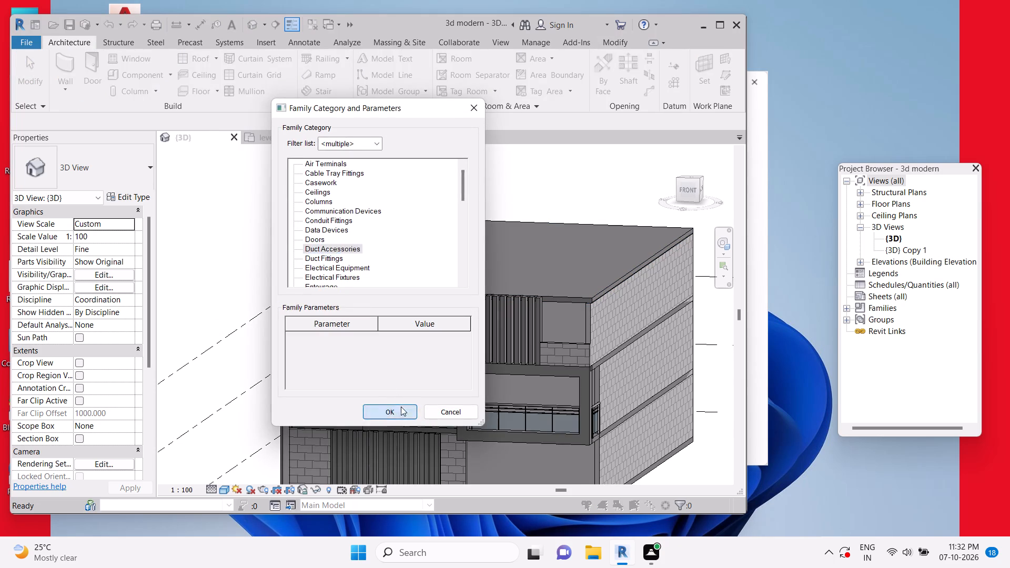
left_click(386, 295)
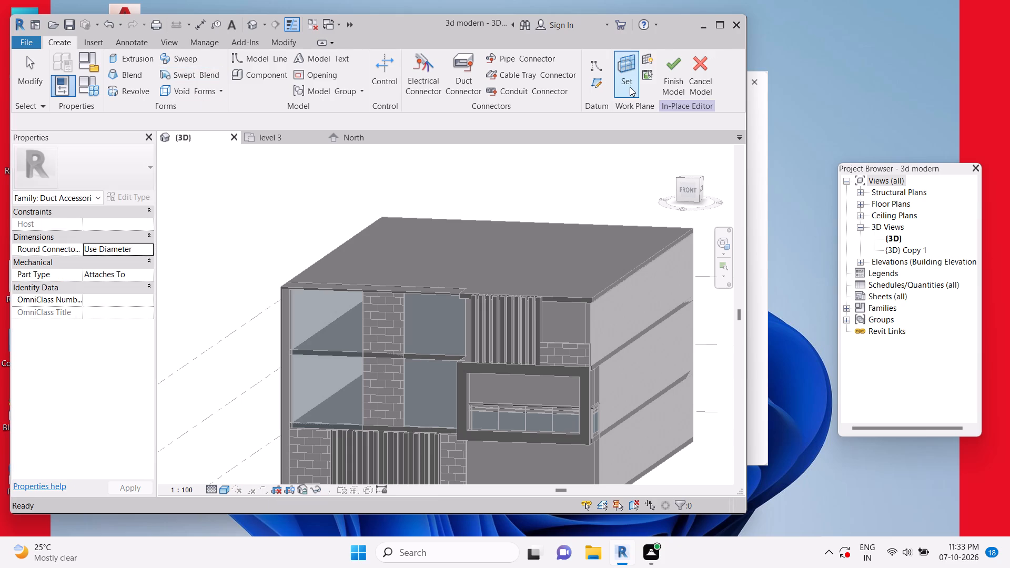
Set the work plane by picking the front face of the top-floor central masonry wall.
left_click(630, 87)
left_click(306, 291)
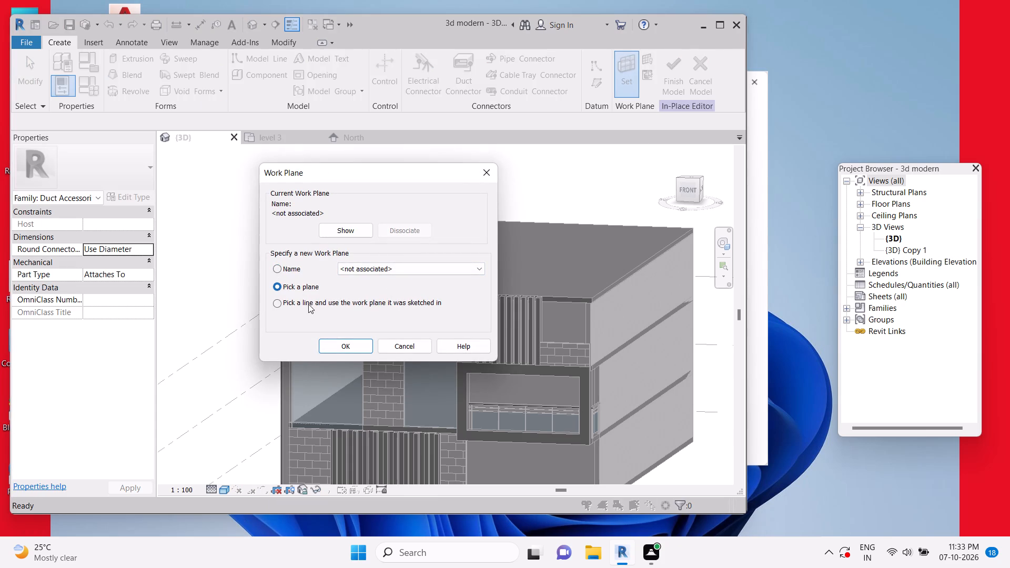
left_click(338, 346)
scroll(372, 312, "up", 5)
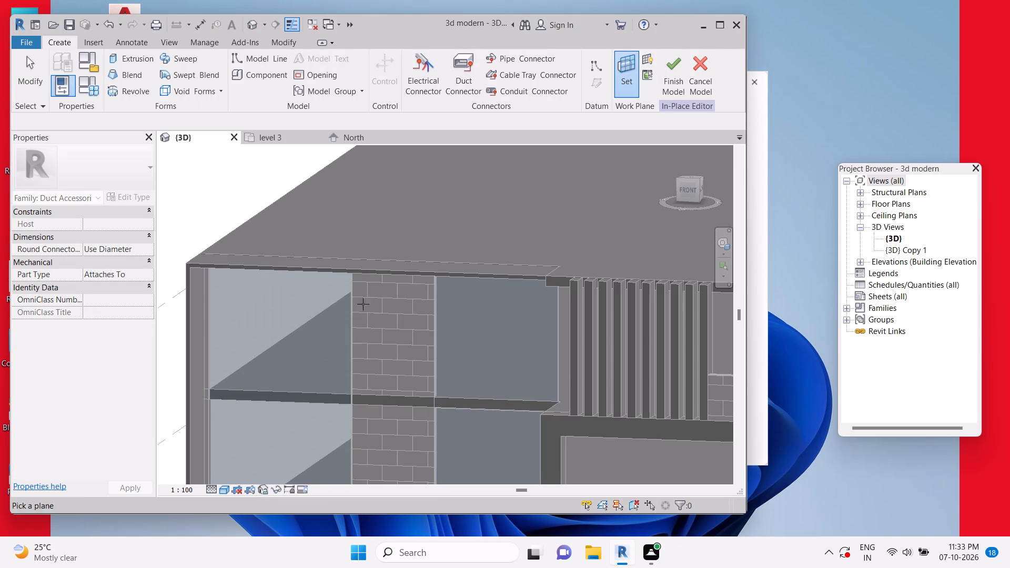
scroll(440, 283, "up", 4)
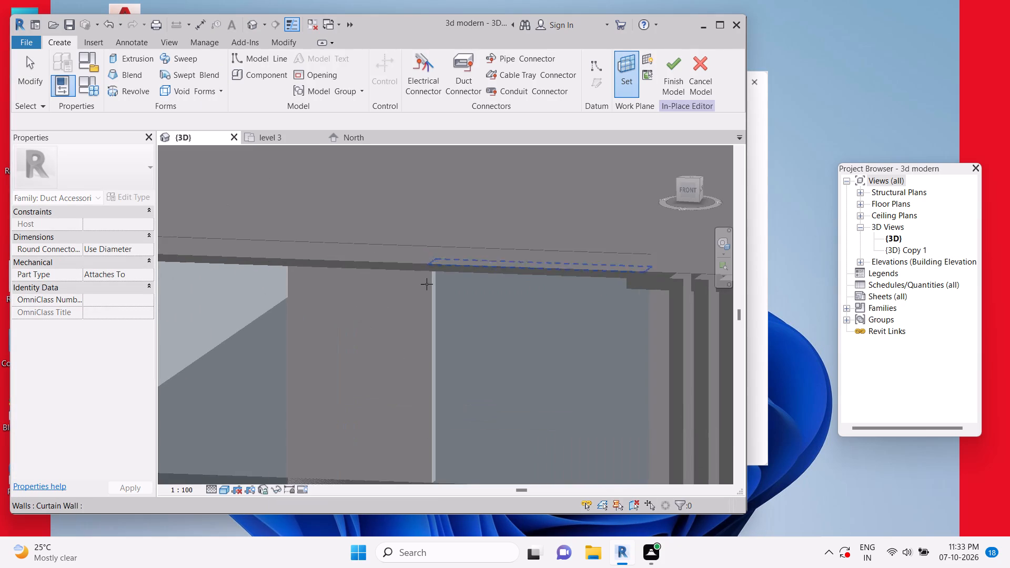
left_click(424, 284)
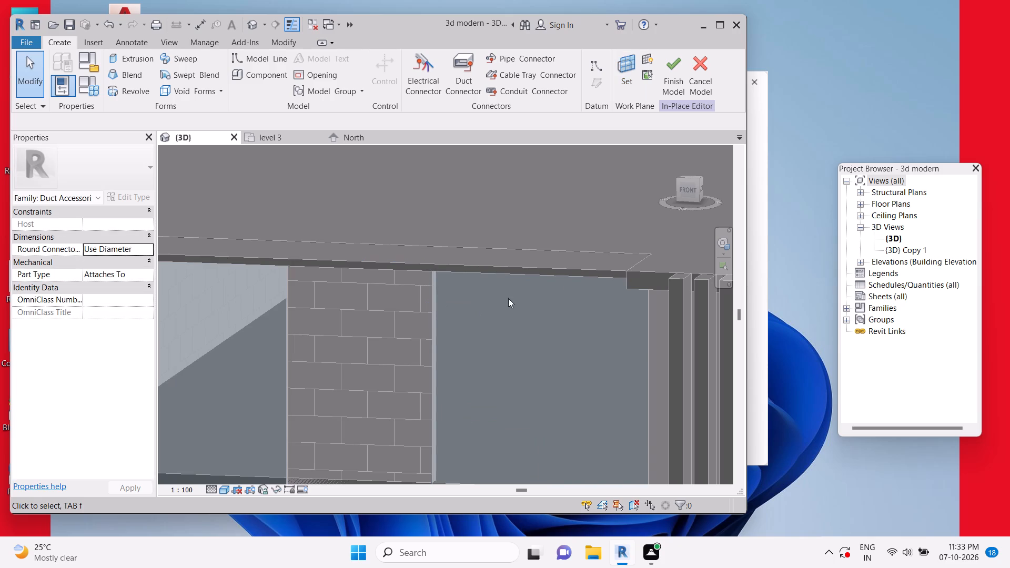
Start an extrusion and sketch a rectangle about 13.85 high around the two upper floors' curtain walls, ending at the projecting balcony frame.
left_click(135, 58)
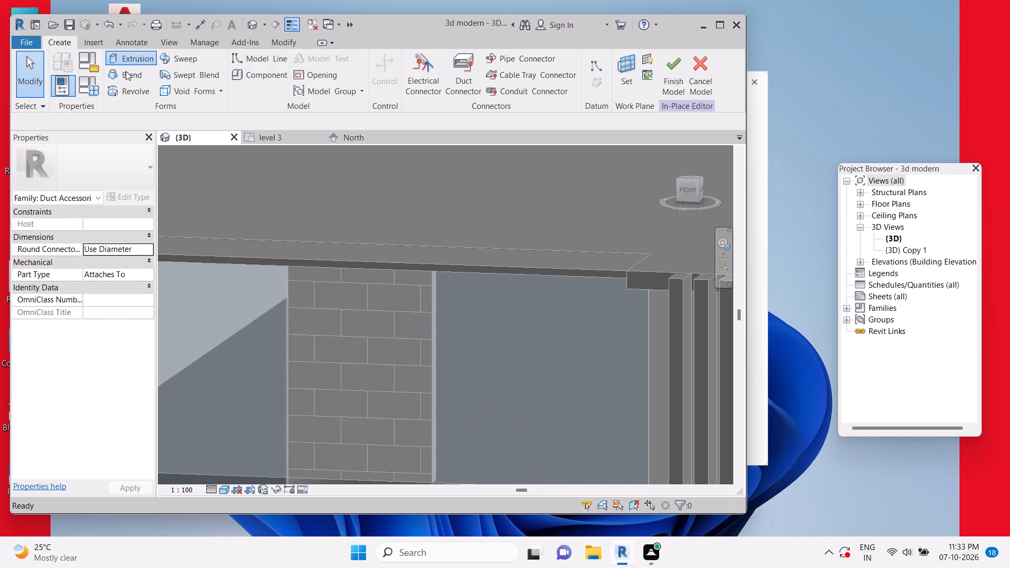
left_click(692, 194)
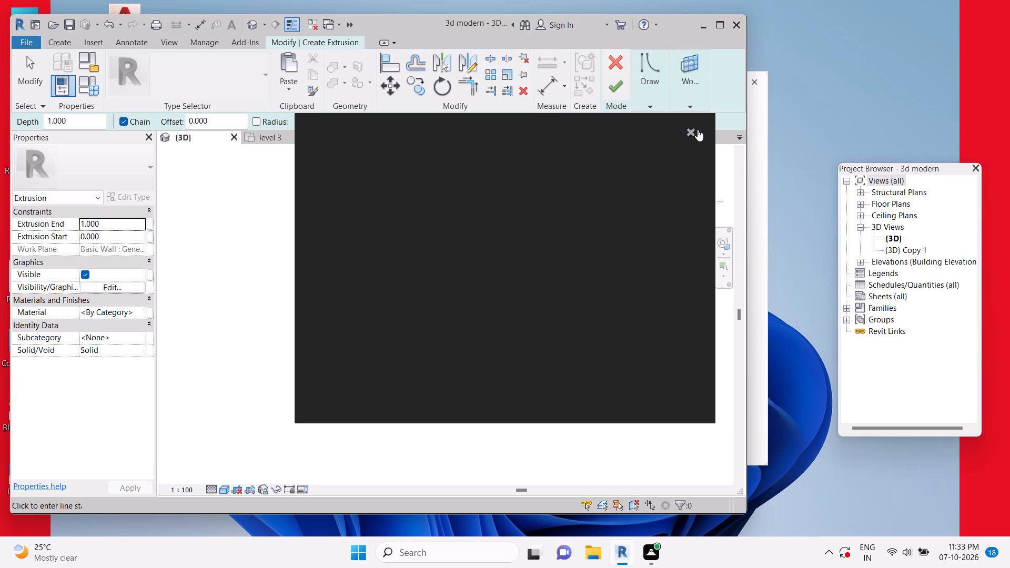
left_click(688, 129)
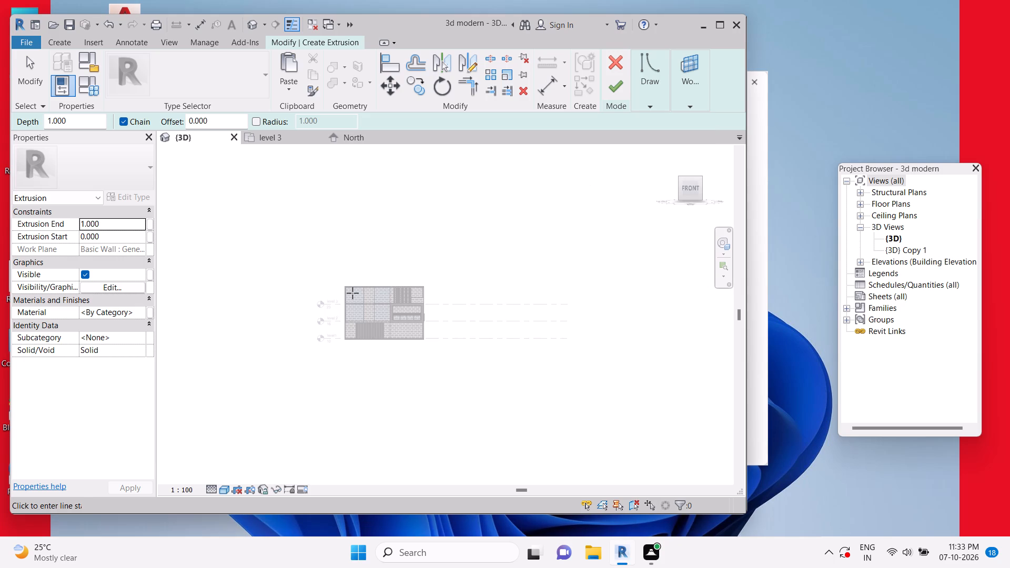
scroll(356, 296, "up", 11)
scroll(318, 261, "up", 4)
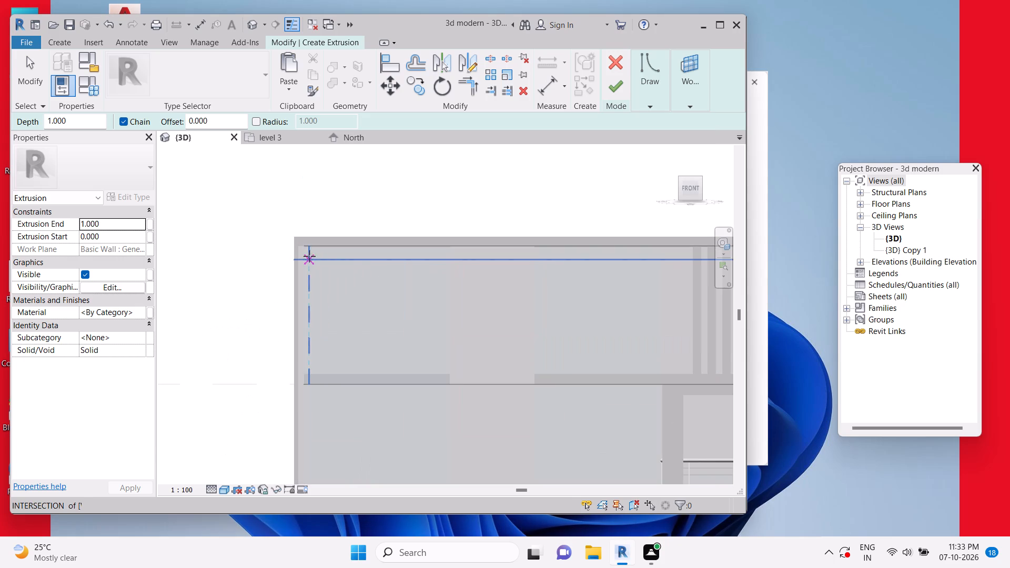
scroll(317, 262, "up", 6)
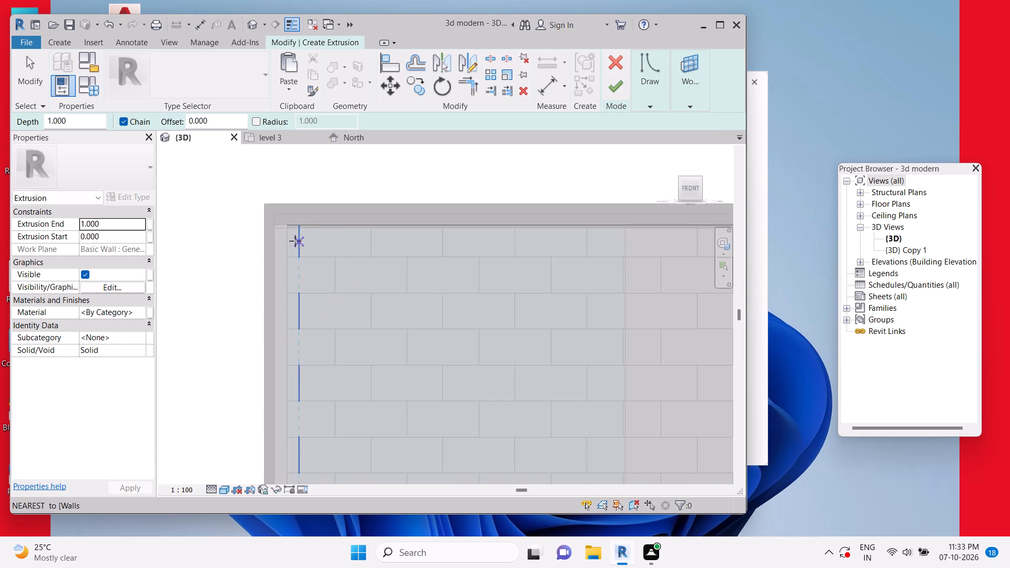
scroll(279, 229, "up", 4)
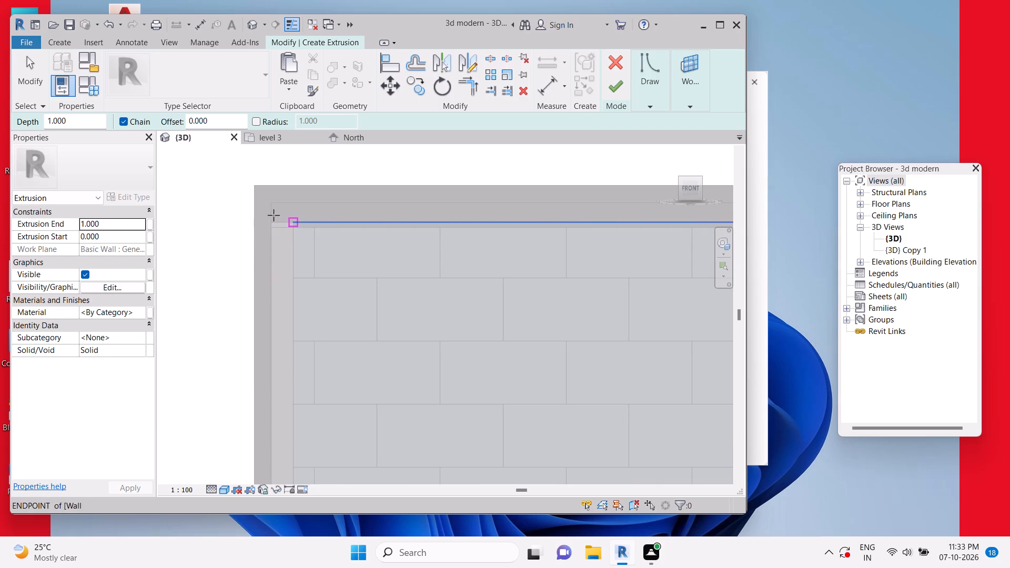
left_click(270, 206)
scroll(378, 300, "down", 5)
key("Escape")
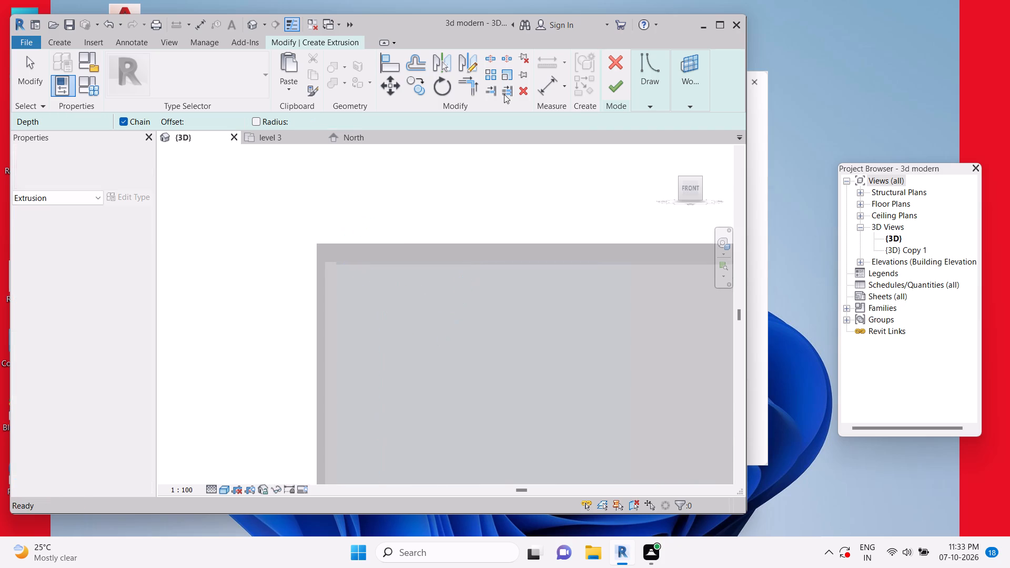
left_click(637, 79)
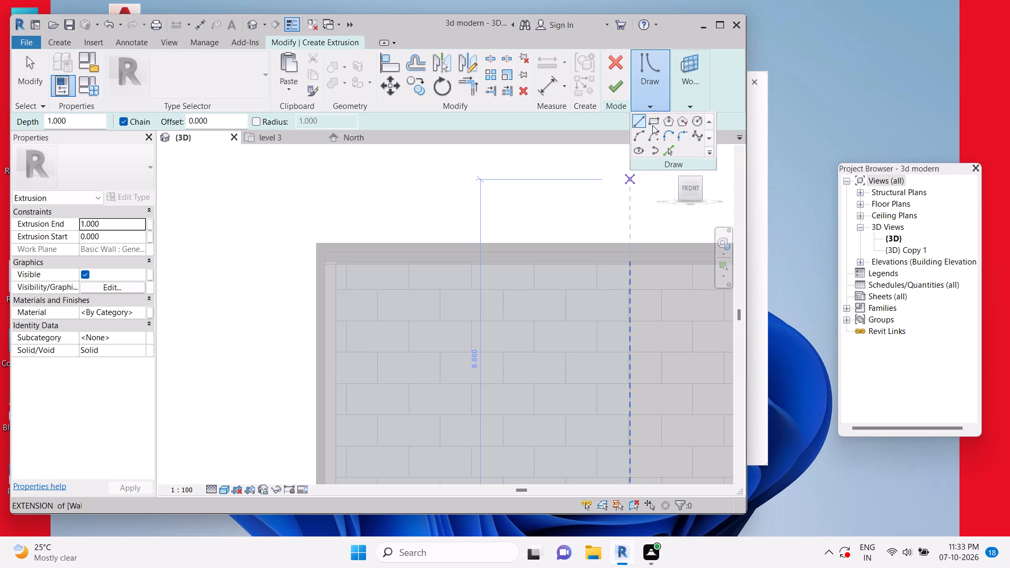
left_click(652, 124)
scroll(326, 252, "up", 5)
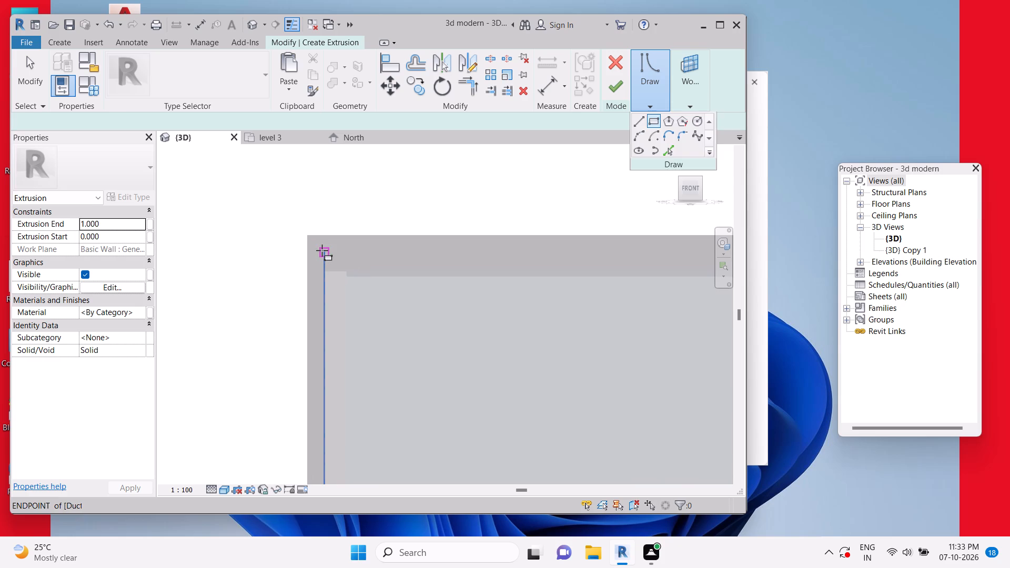
left_click(322, 250)
scroll(483, 370, "down", 10)
middle_click_drag(545, 422, 375, 226)
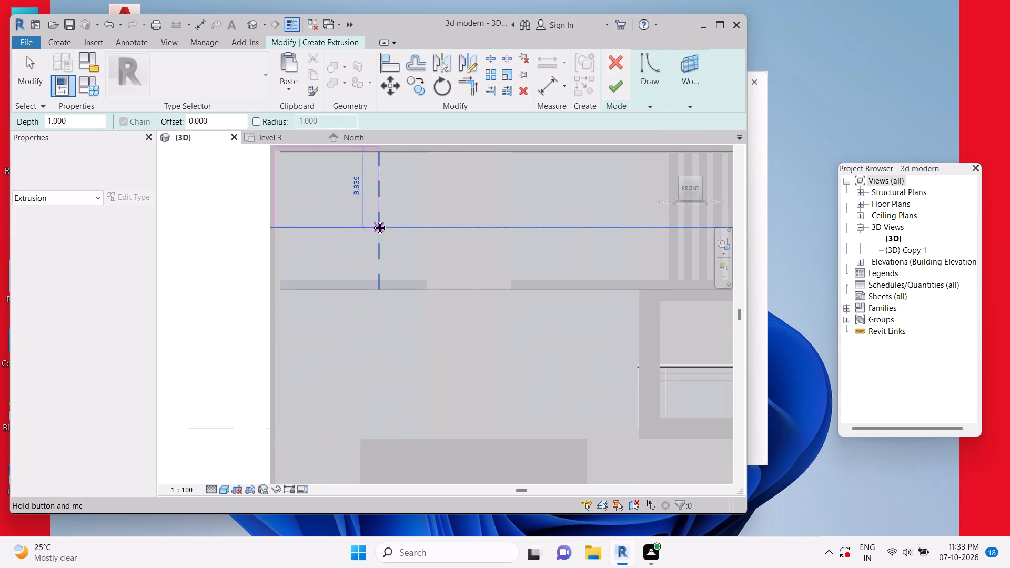
left_click(635, 433)
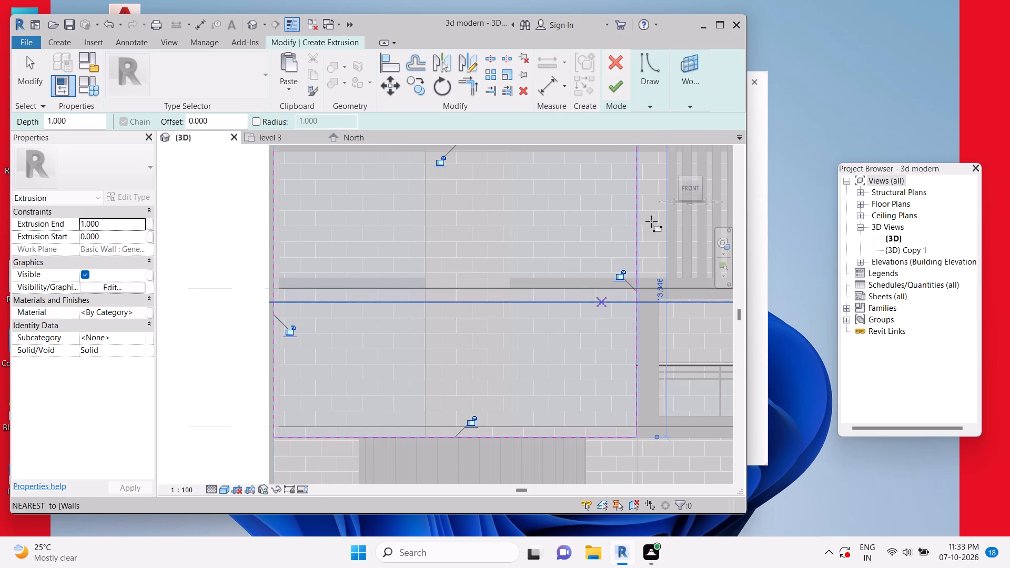
Sketch a rectangular opening 11.000 high inside the outer outline, near the facade edge farthest from the balcony.
key("Escape")
key("Escape")
middle_click_drag(409, 308, 420, 327)
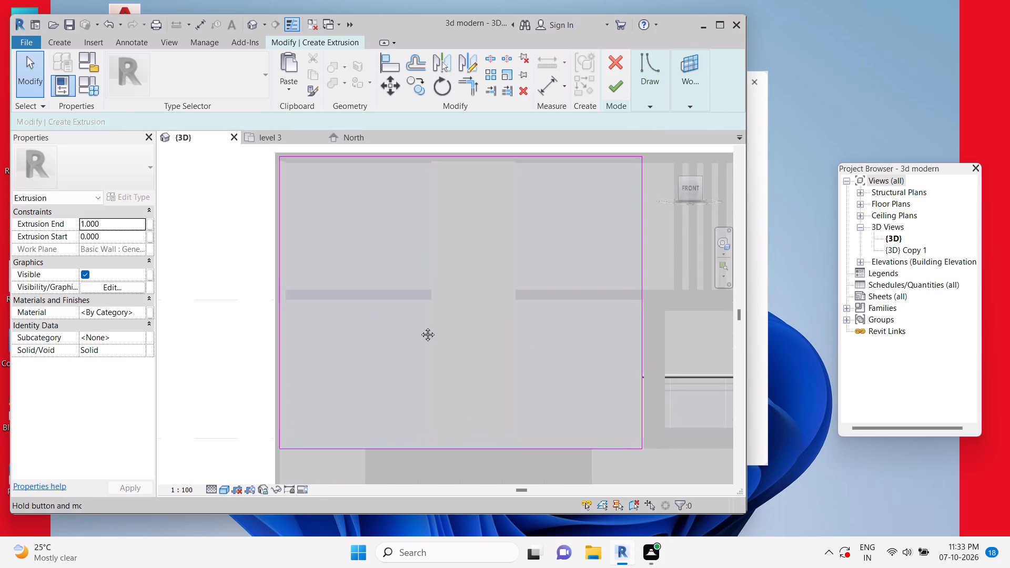
middle_click_drag(420, 327, 437, 340)
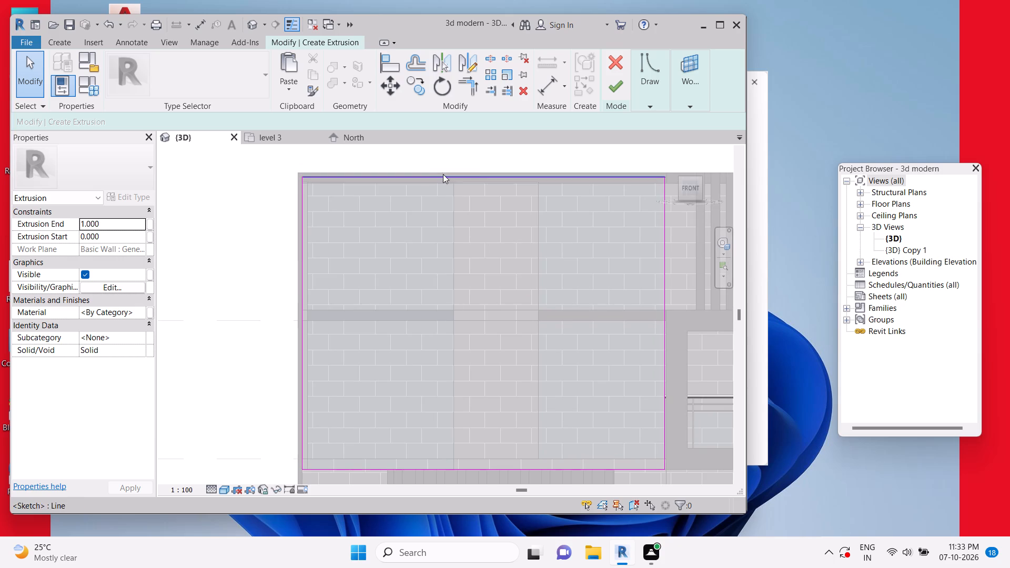
left_click(642, 83)
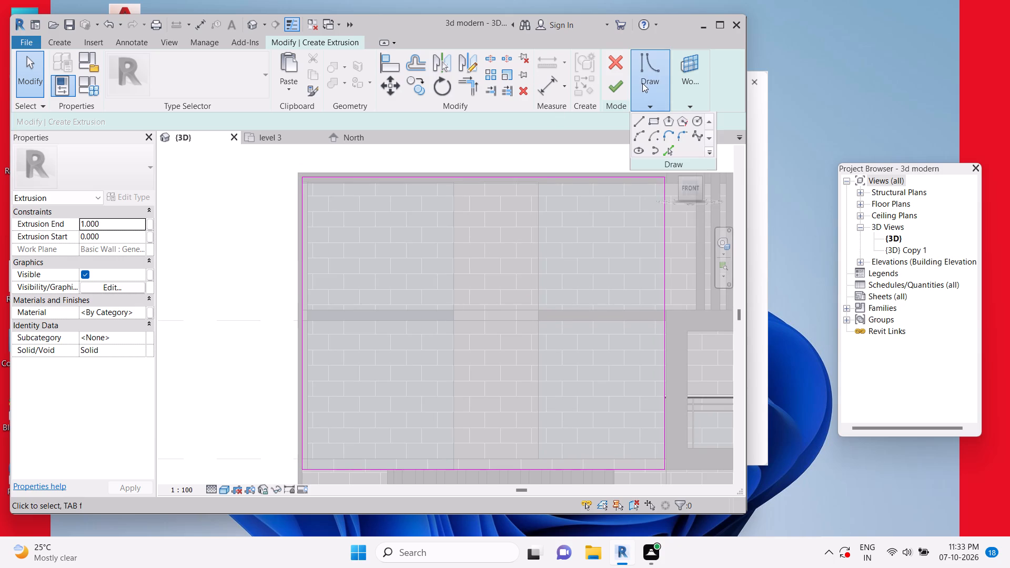
left_click(653, 124)
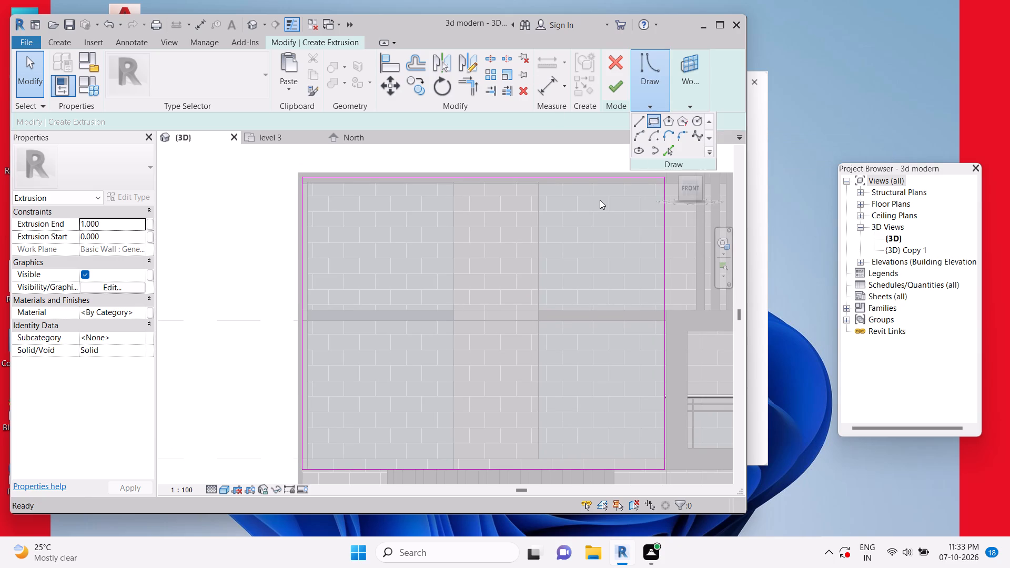
left_click(332, 202)
middle_click_drag(429, 407, 430, 403)
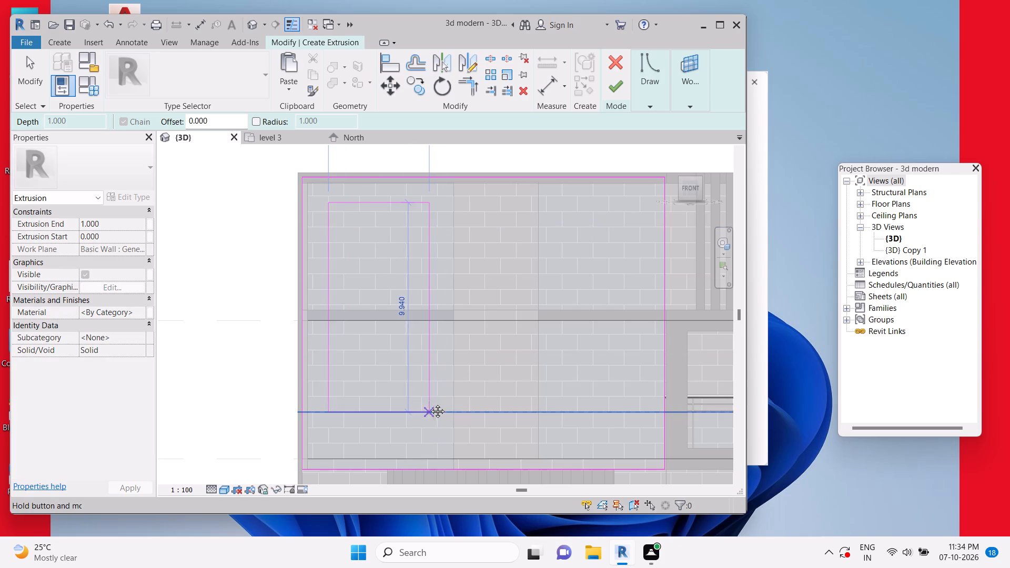
middle_click_drag(430, 403, 453, 332)
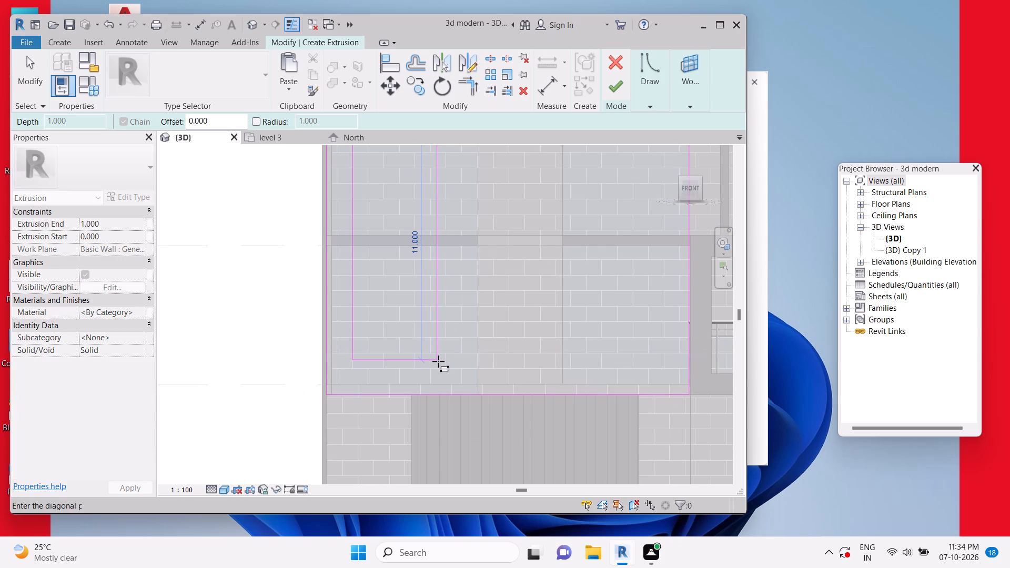
left_click(439, 362)
key("Escape")
key("Escape")
middle_click_drag(473, 299, 469, 397)
scroll(468, 387, "down", 1)
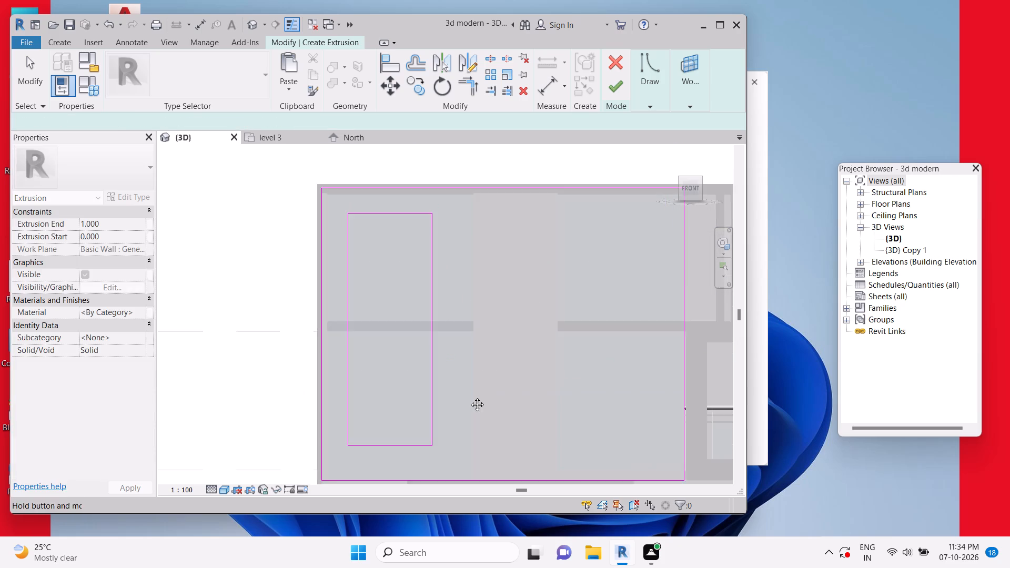
middle_click_drag(469, 397, 469, 395)
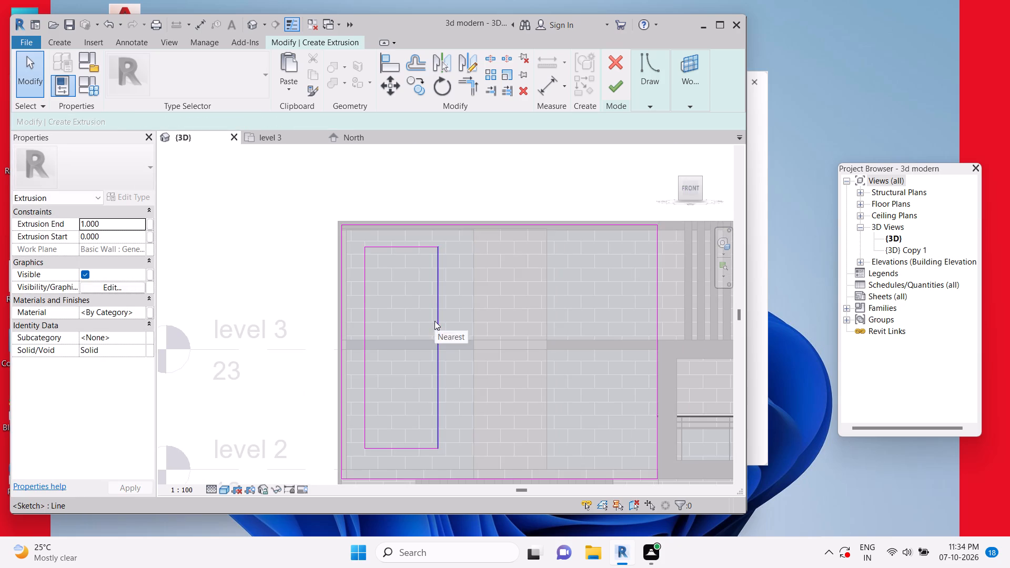
Copy the whole inner rectangle horizontally to the balcony side of the outer outline, forming a second matching opening.
key("Tab")
left_click(440, 305)
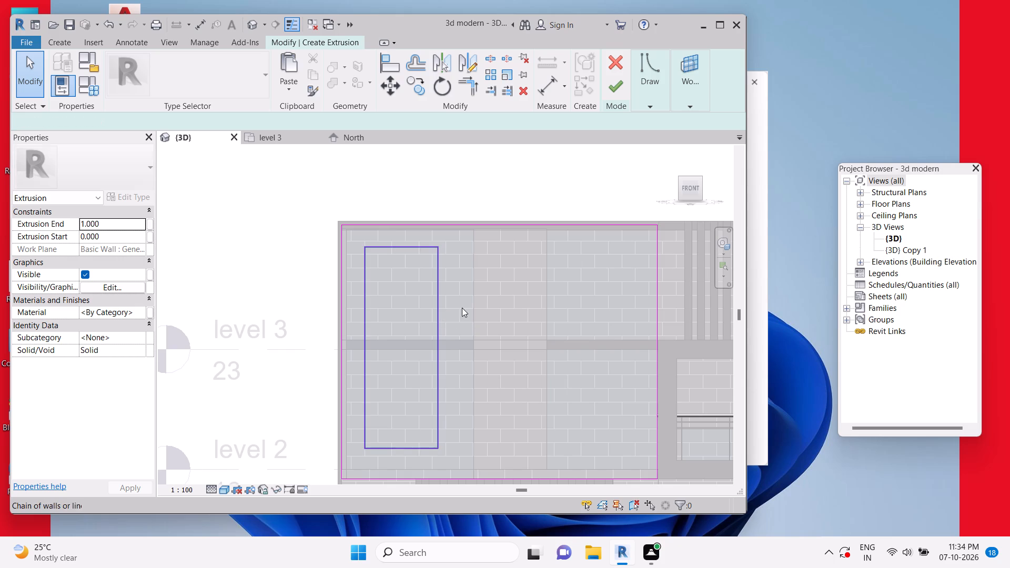
left_click(405, 84)
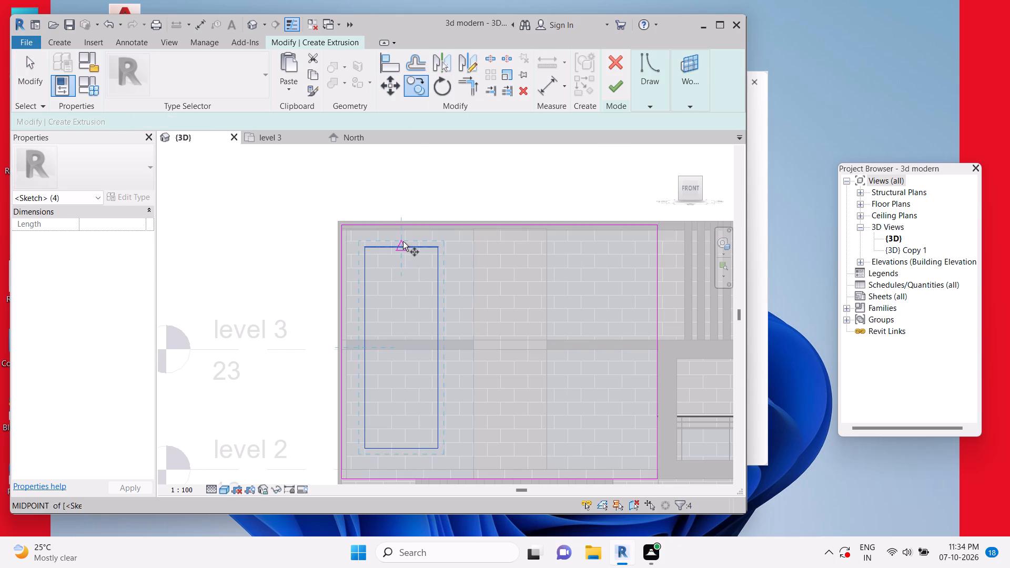
left_click(402, 241)
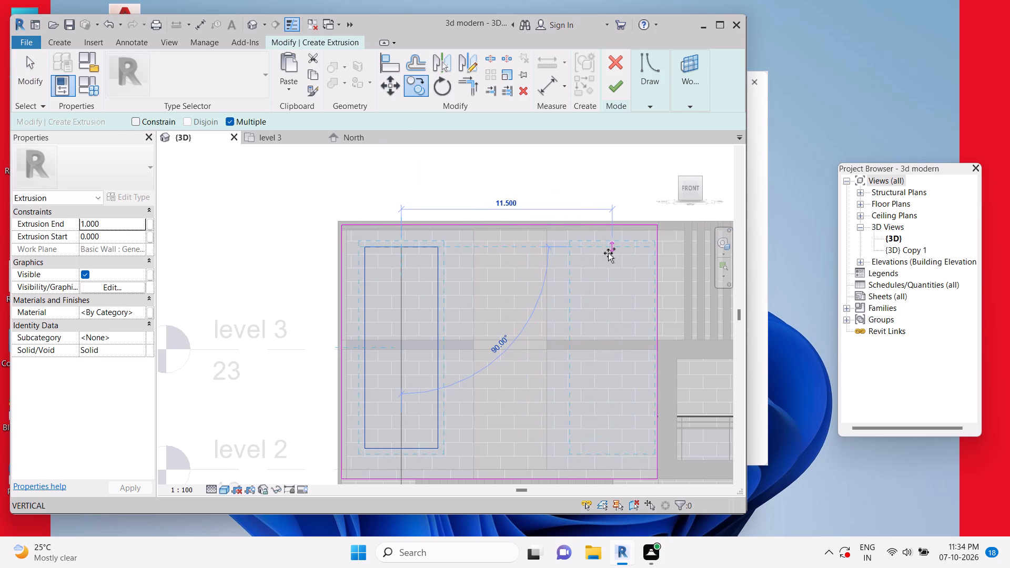
left_click(602, 255)
key("Escape")
key("Escape")
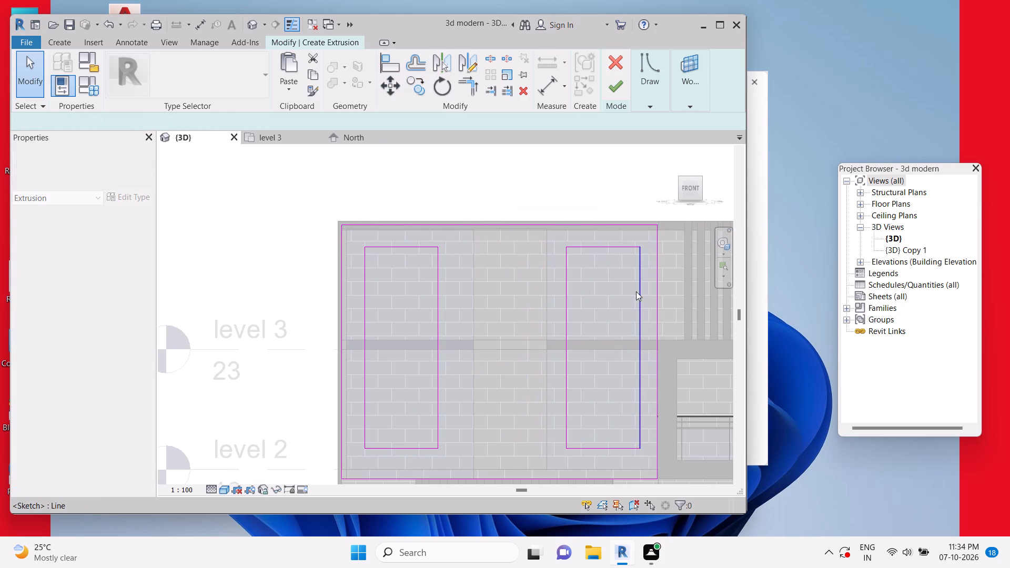
Finish the two-opening frame extrusion at a depth of 1.000 and complete the in-place model.
key("Escape")
key("Escape")
key("Escape")
key("Escape")
left_click(610, 93)
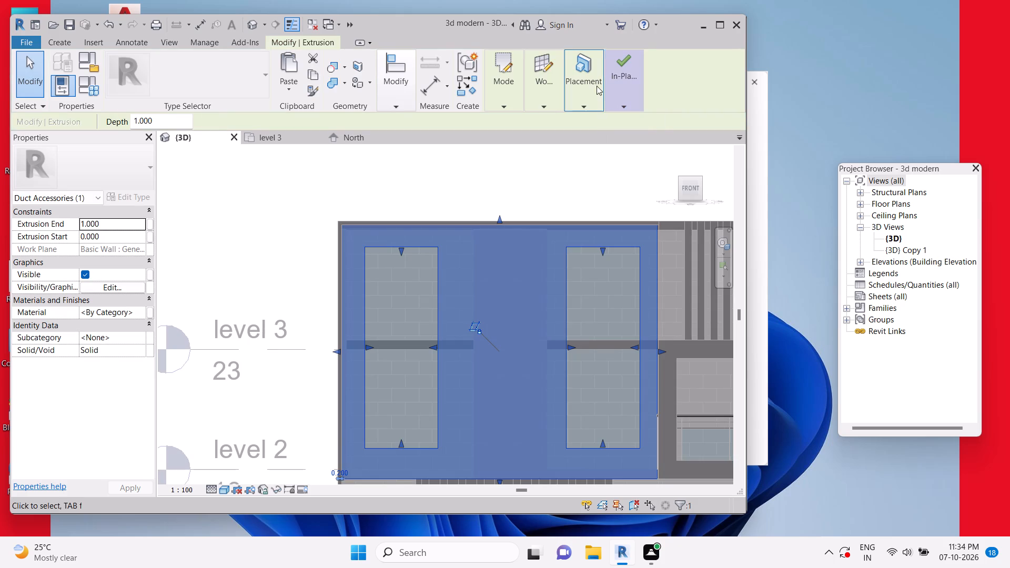
key("Escape")
left_click(632, 94)
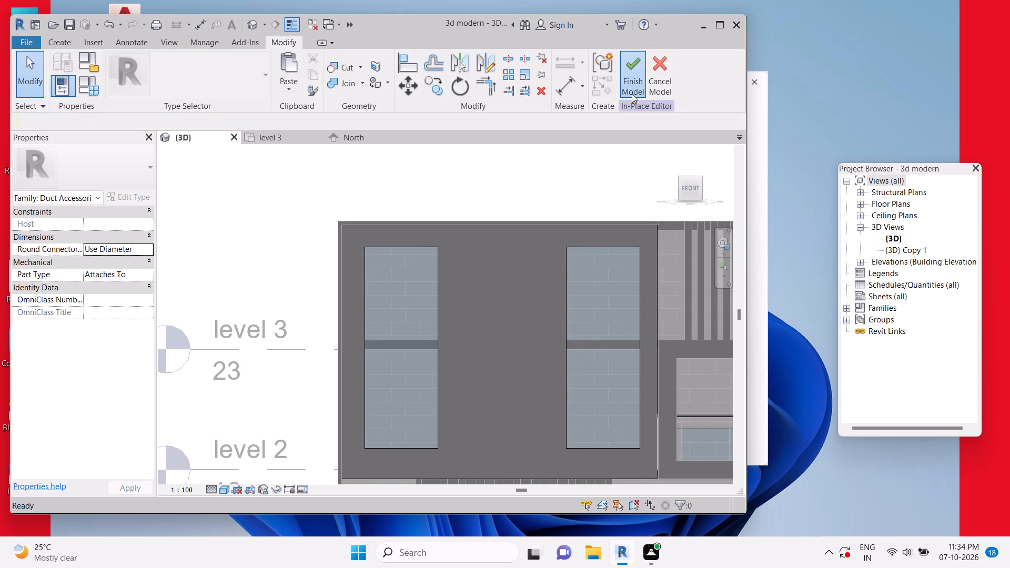
key("Escape")
Examine the new upper-floor frame and its two openings from the front and the side.
scroll(584, 216, "down", 5)
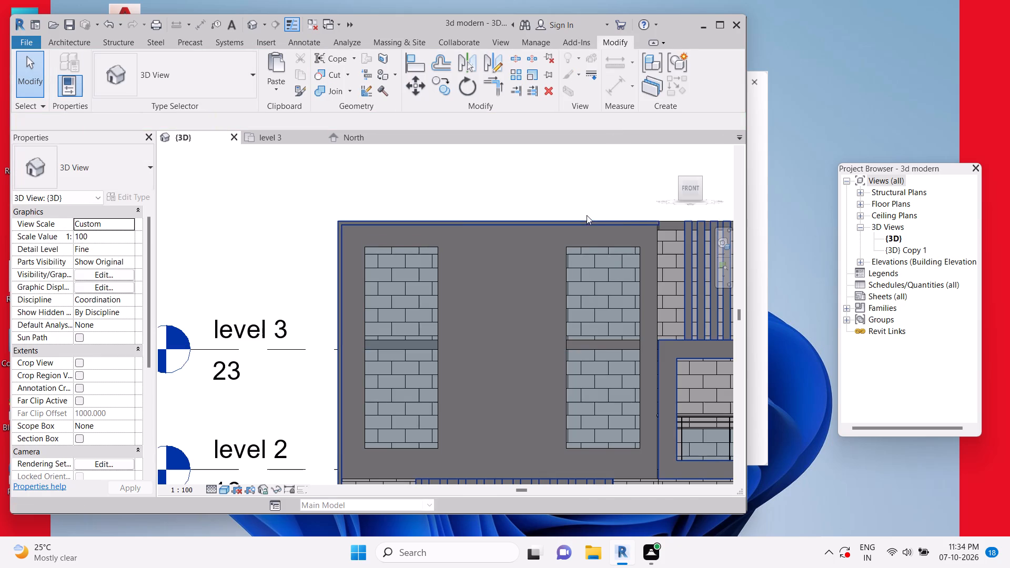
key("Escape")
key("Escape")
scroll(512, 247, "up", 6)
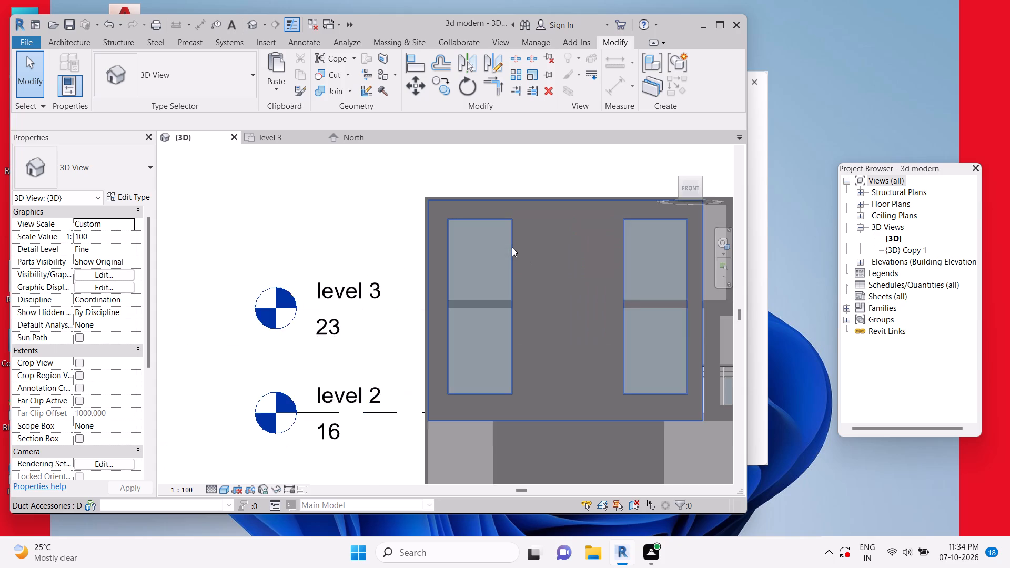
scroll(512, 247, "up", 1)
scroll(581, 219, "up", 1)
middle_click_drag(579, 221, 560, 257)
key("Escape")
left_click(486, 258)
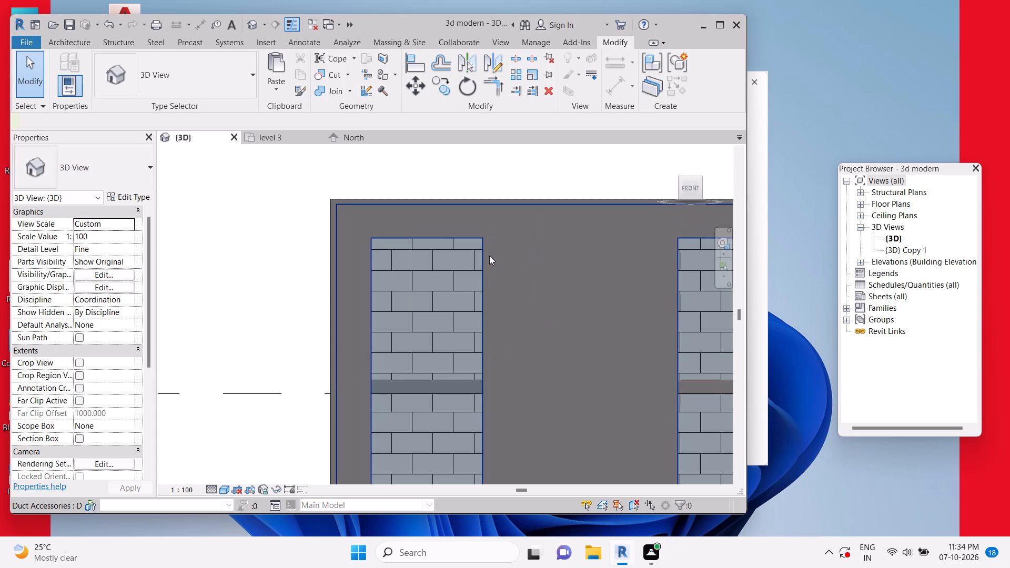
scroll(520, 240, "down", 8)
middle_click_drag(634, 373, 509, 394, "shift")
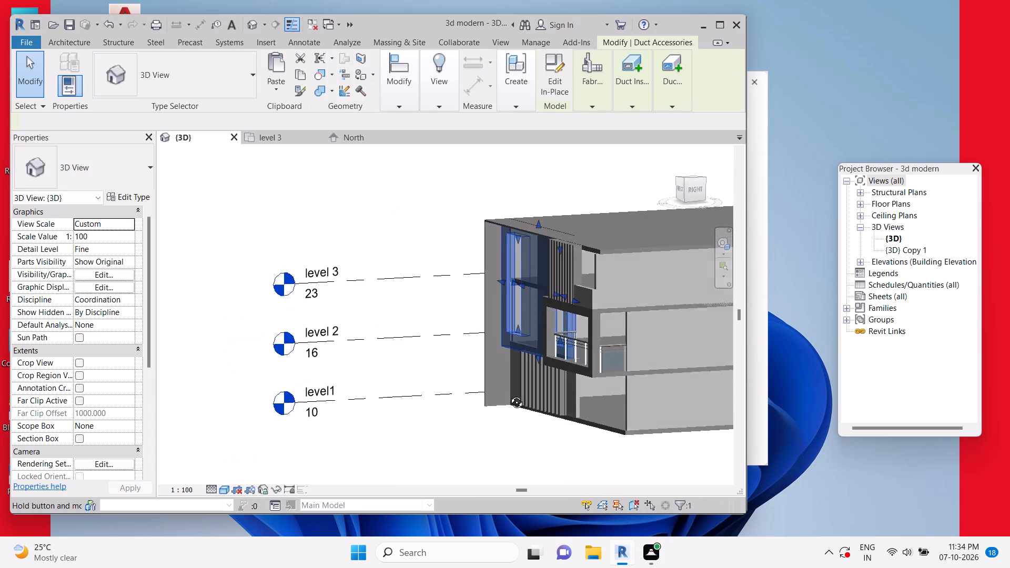
middle_click_drag(509, 394, 623, 387, "shift")
key("Escape")
scroll(525, 386, "up", 1)
middle_click_drag(525, 386, 544, 375, "shift")
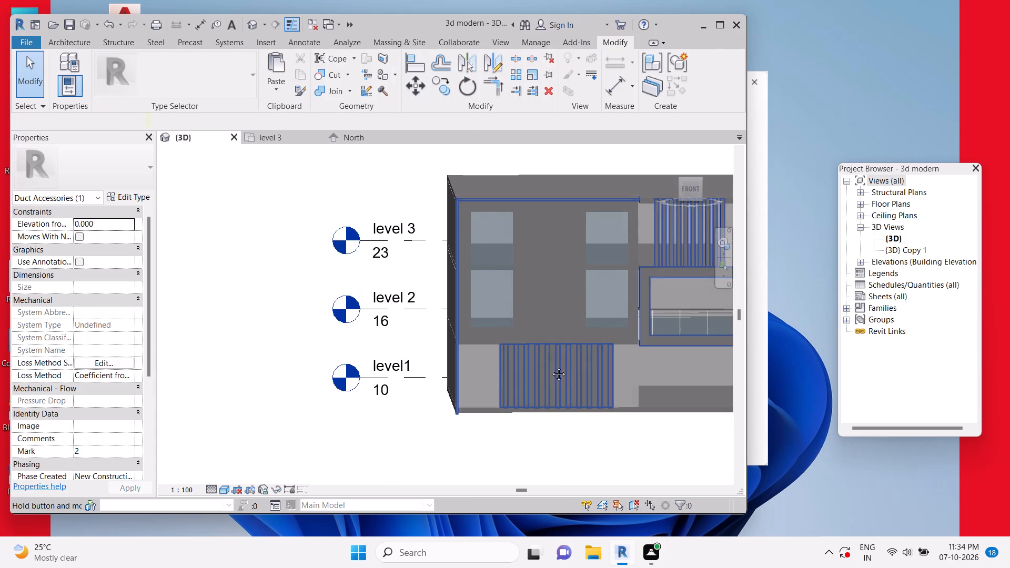
scroll(551, 366, "down", 3)
key("Escape")
key("Escape")
key("Escape")
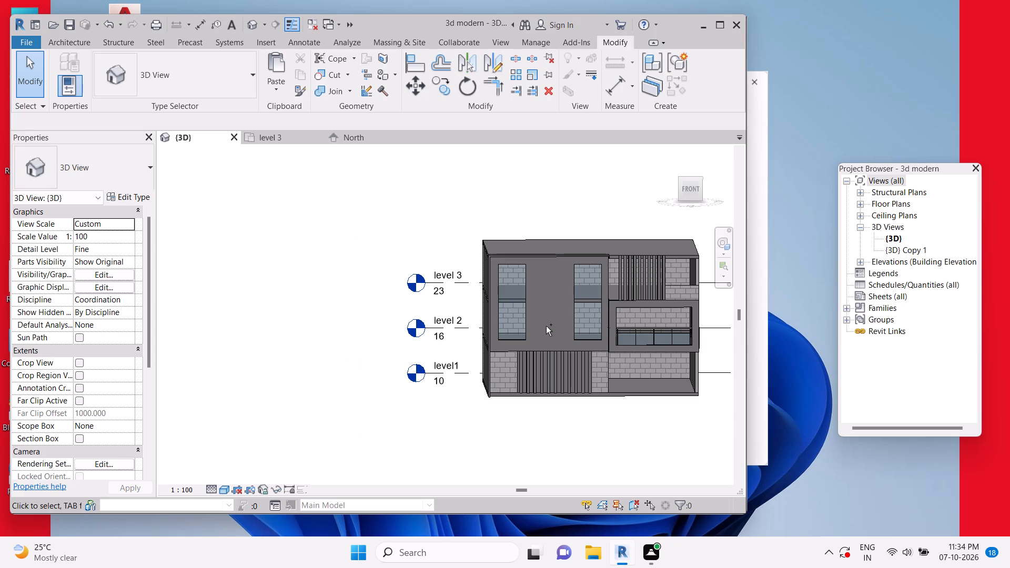
Save the project.
key("ctrl+s")
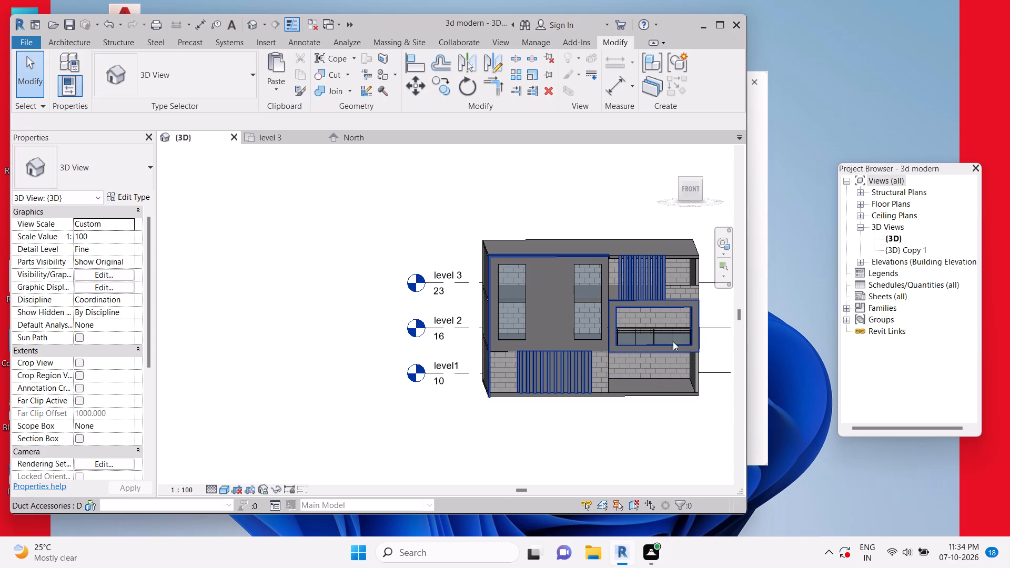
Close the Autodesk notification covering the model view.
scroll(691, 297, "up", 5)
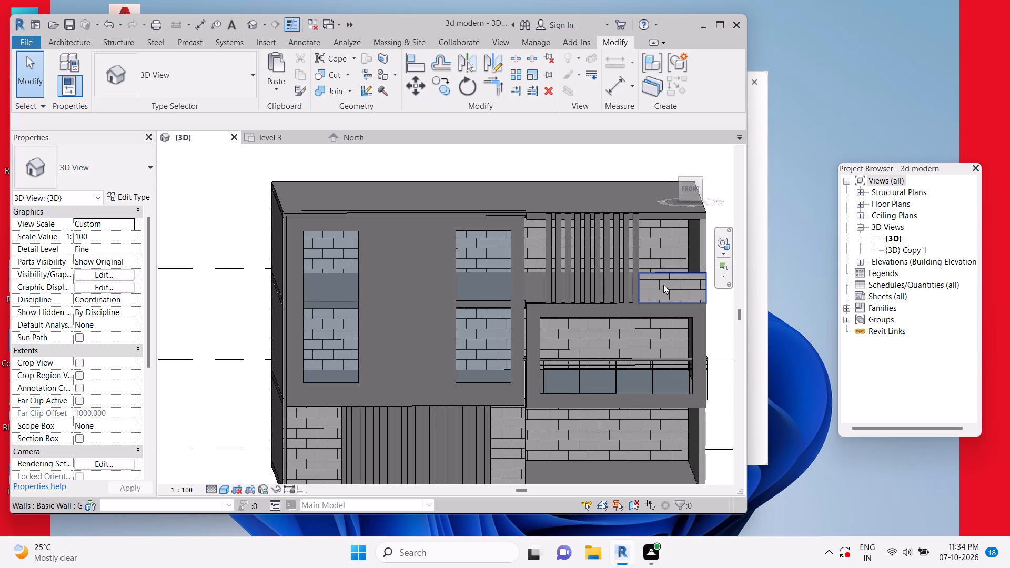
middle_click_drag(652, 395, 629, 403, "shift")
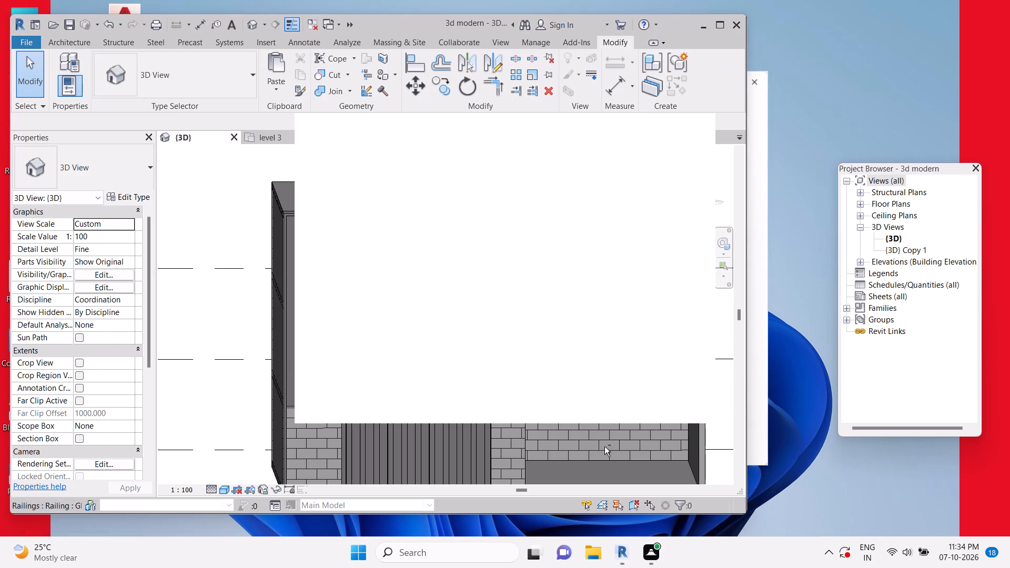
scroll(604, 447, "up", 1)
middle_click_drag(604, 447, 553, 470, "shift")
key("Escape")
key("Escape")
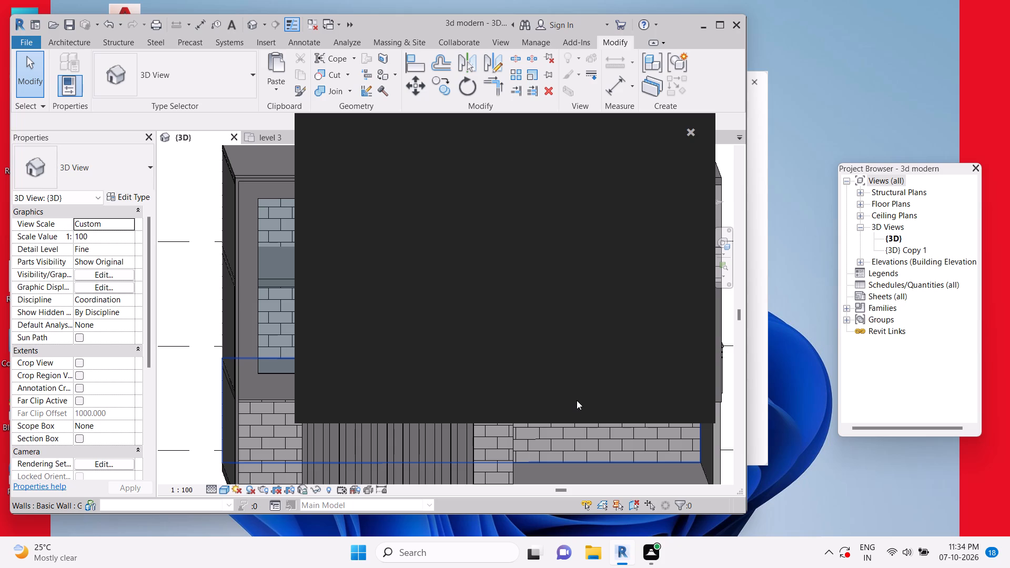
left_click(692, 128)
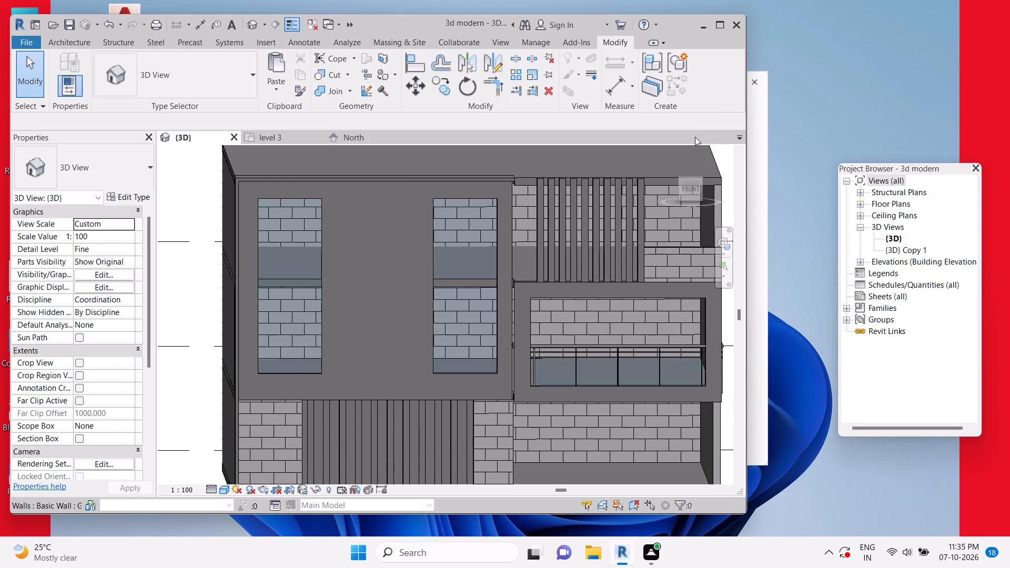
key("Escape")
key("Escape")
key("Escape")
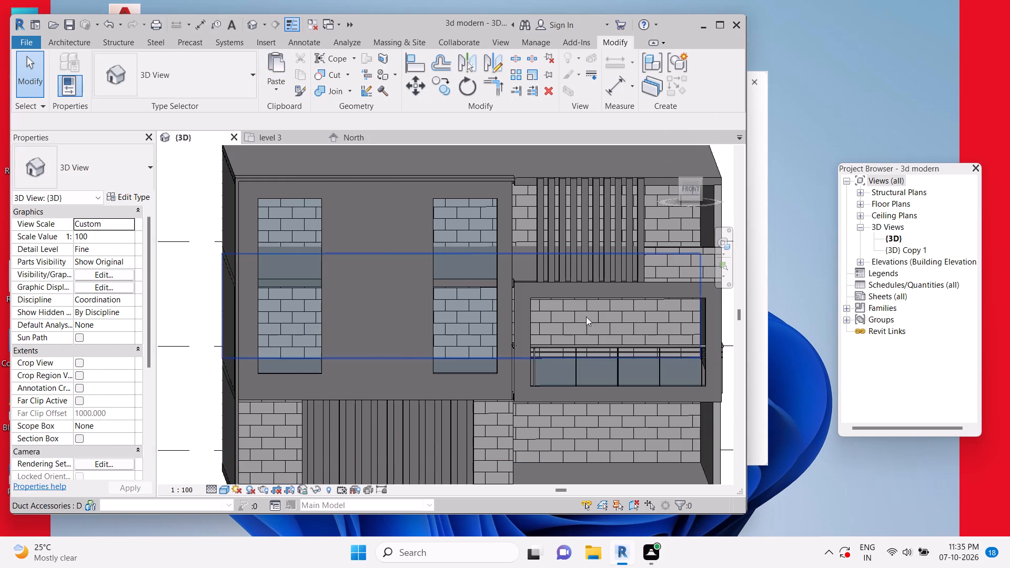
Examine the framed openings, vertical strips, projecting balcony and ground-floor base from an angled front view.
scroll(586, 317, "down", 4)
middle_click_drag(597, 339, 538, 373, "shift")
scroll(543, 372, "up", 1, "shift")
key("Escape")
scroll(472, 279, "up", 6)
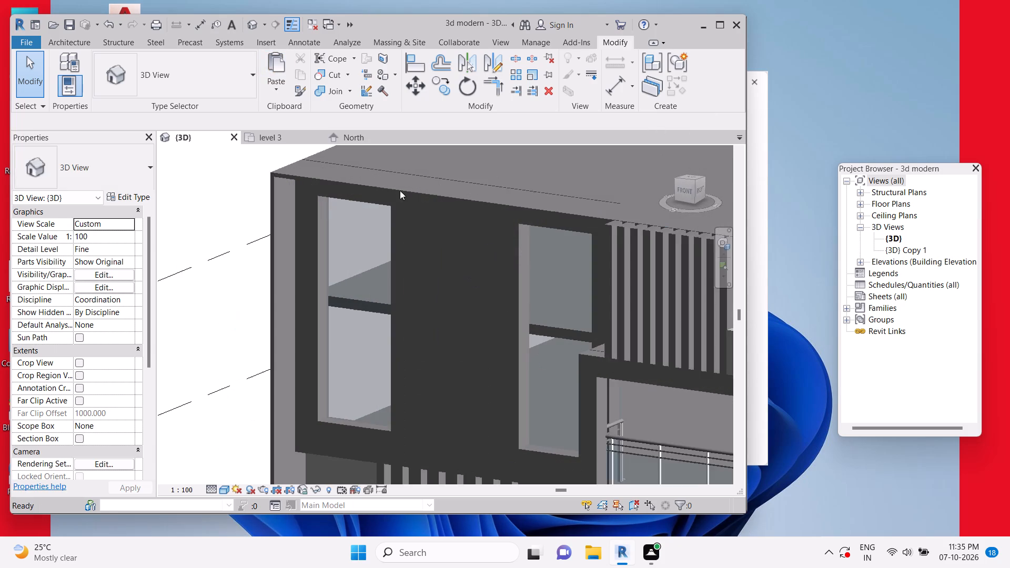
key("Escape")
scroll(398, 186, "down", 6)
middle_click_drag(437, 262, 430, 287)
scroll(499, 404, "up", 3)
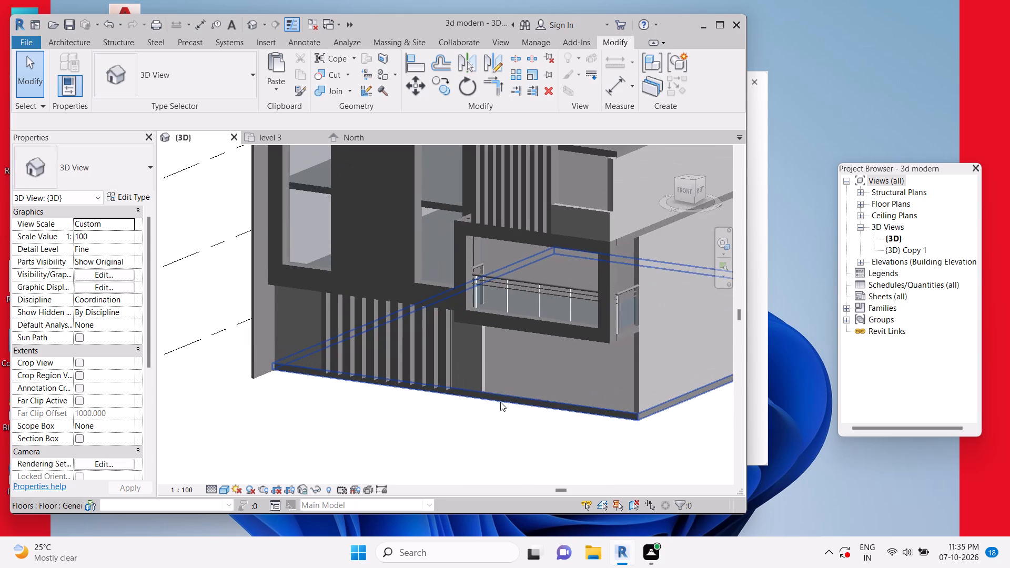
key("Escape")
key("Escape")
key("Escape")
Open the project's material settings.
left_click(536, 43)
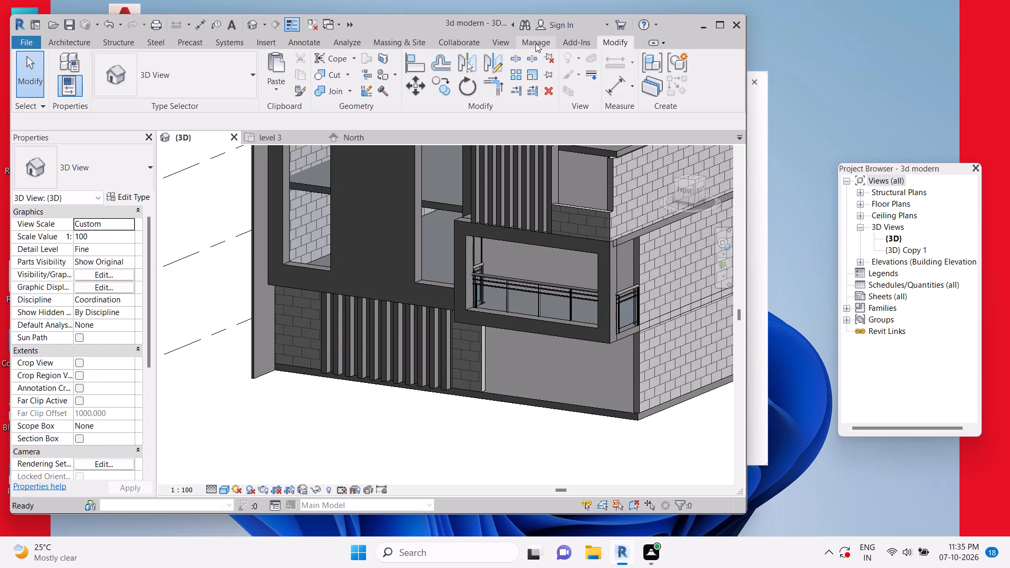
left_click(67, 75)
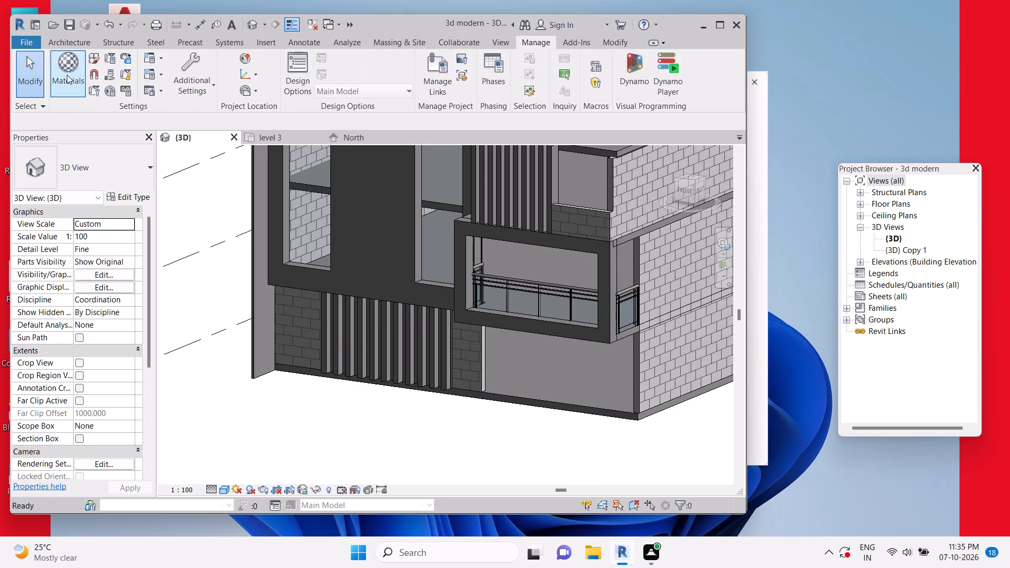
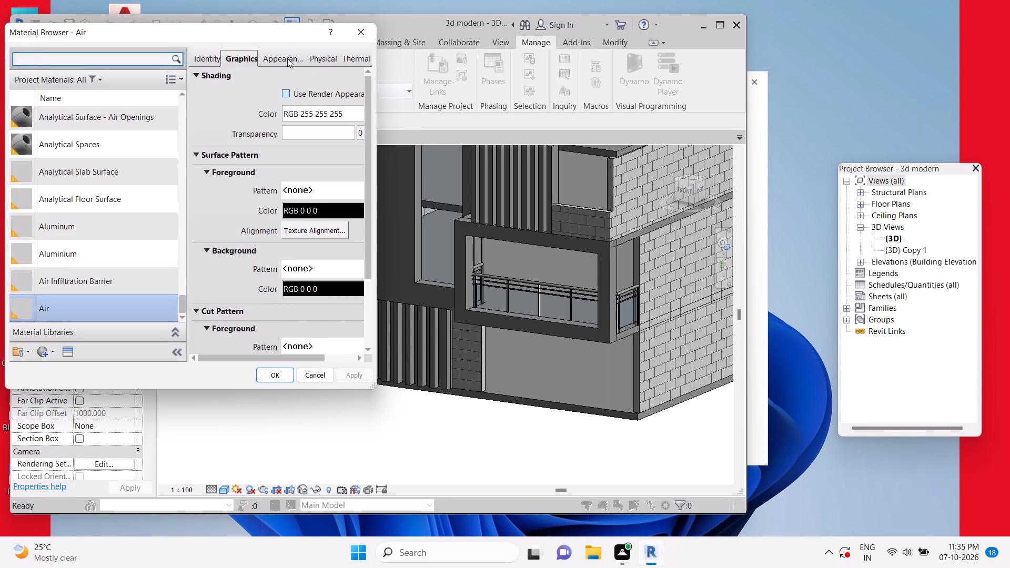
Look through the Autodesk appearance assets offered as replacements for the Air material's appearance.
left_click(318, 57)
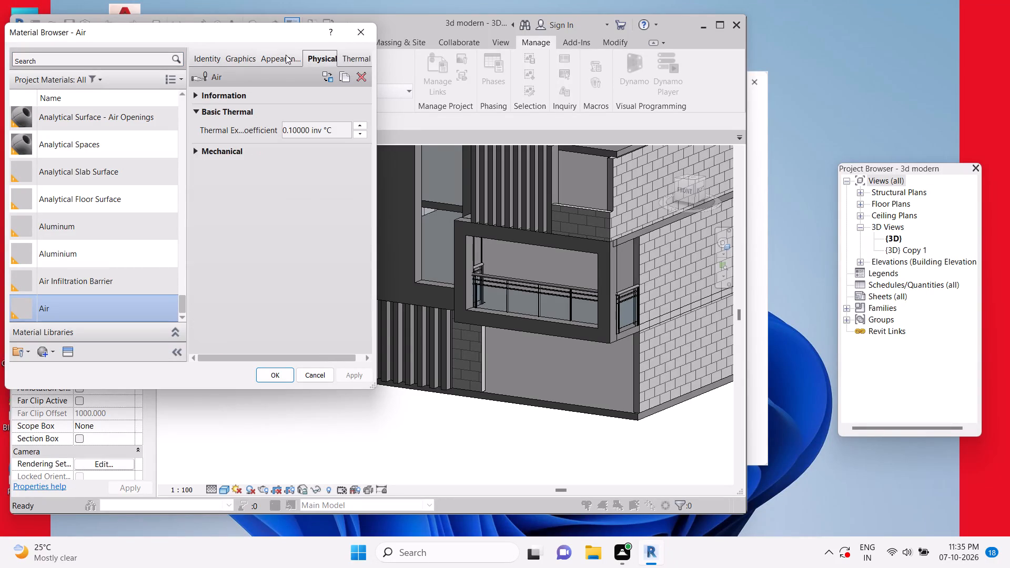
left_click(285, 55)
left_click(339, 76)
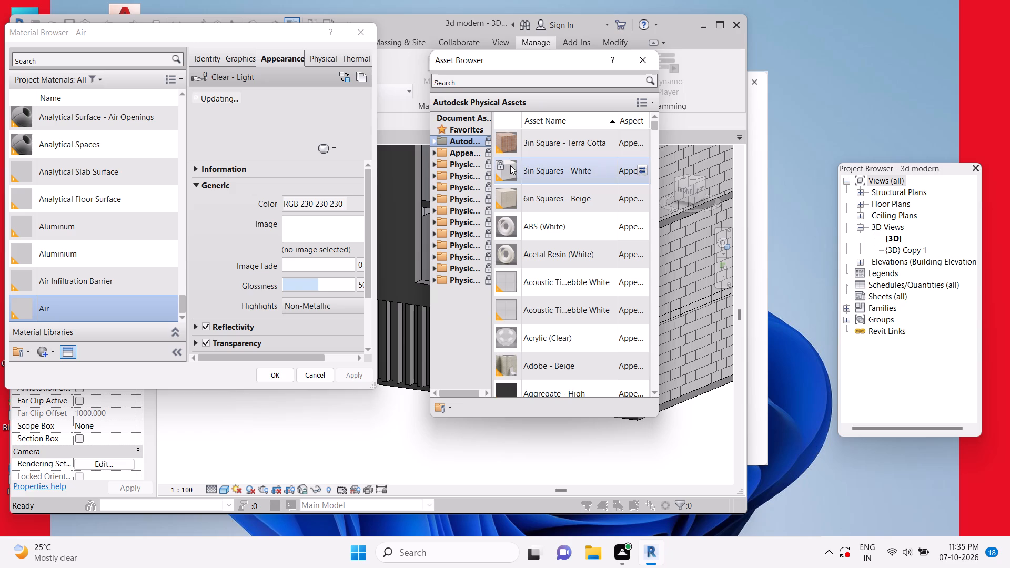
scroll(538, 181, "down", 3)
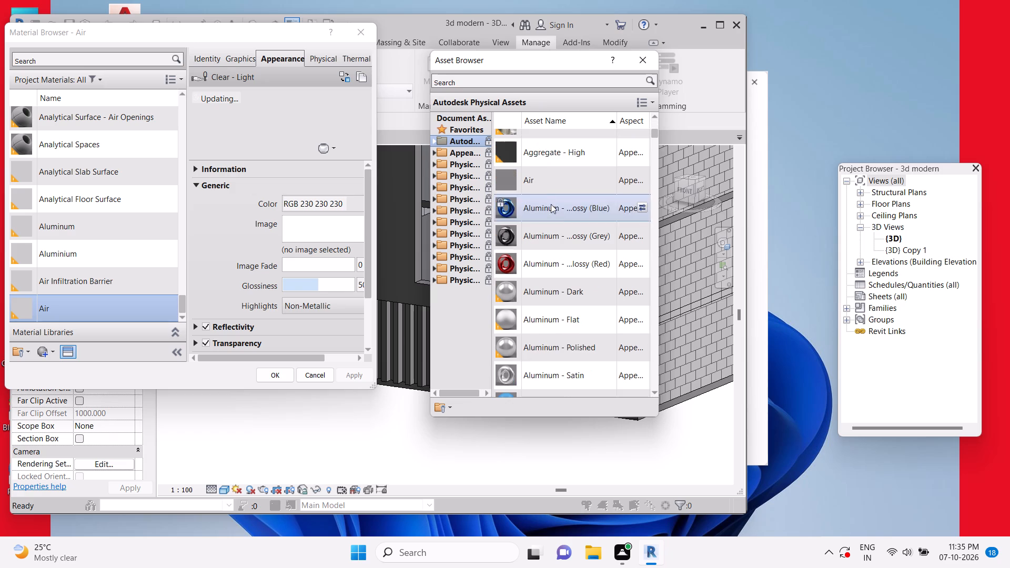
scroll(570, 214, "down", 5)
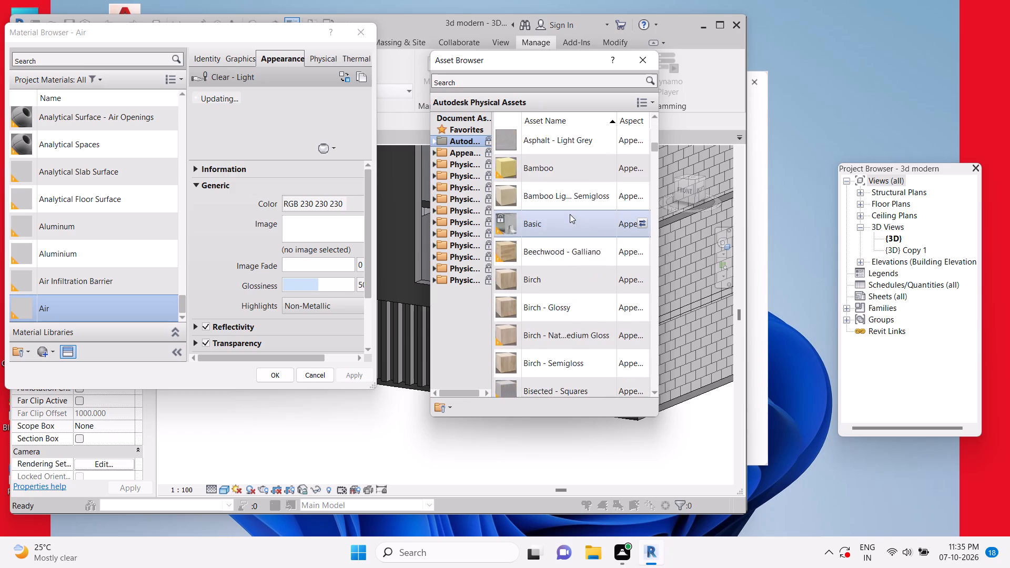
scroll(570, 214, "down", 2)
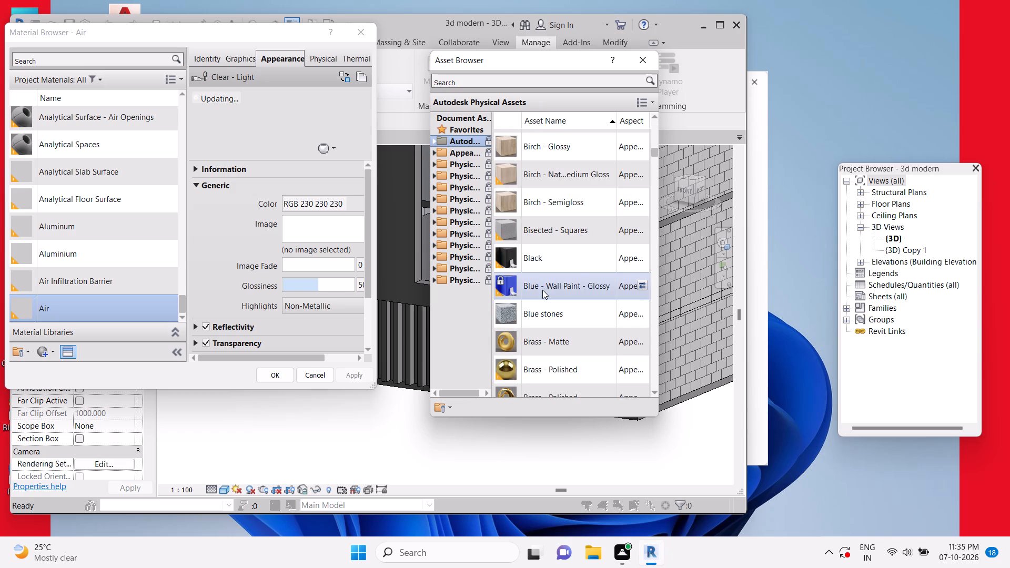
scroll(538, 305, "down", 6)
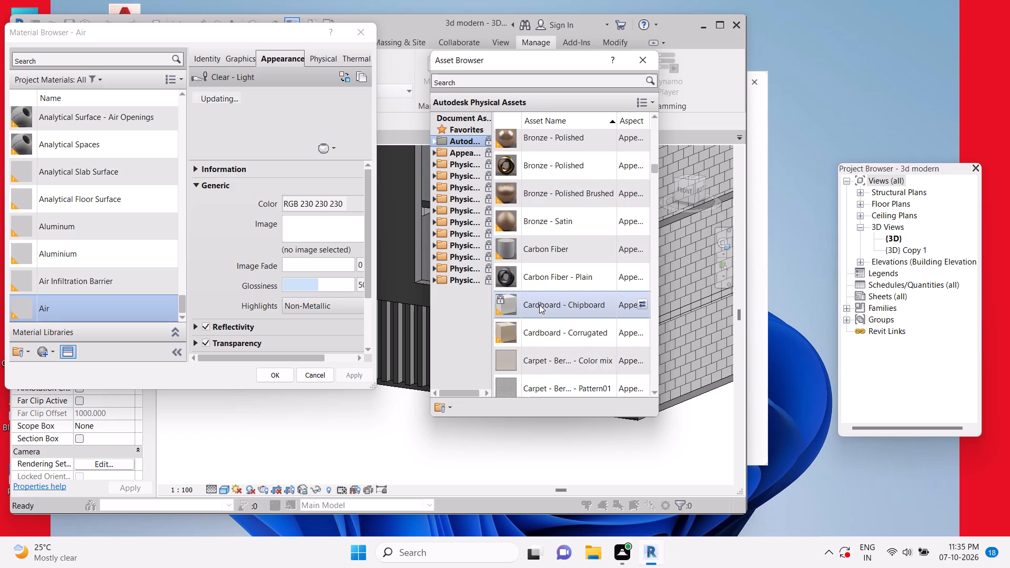
scroll(539, 305, "down", 2)
scroll(539, 305, "up", 5)
scroll(517, 238, "up", 4)
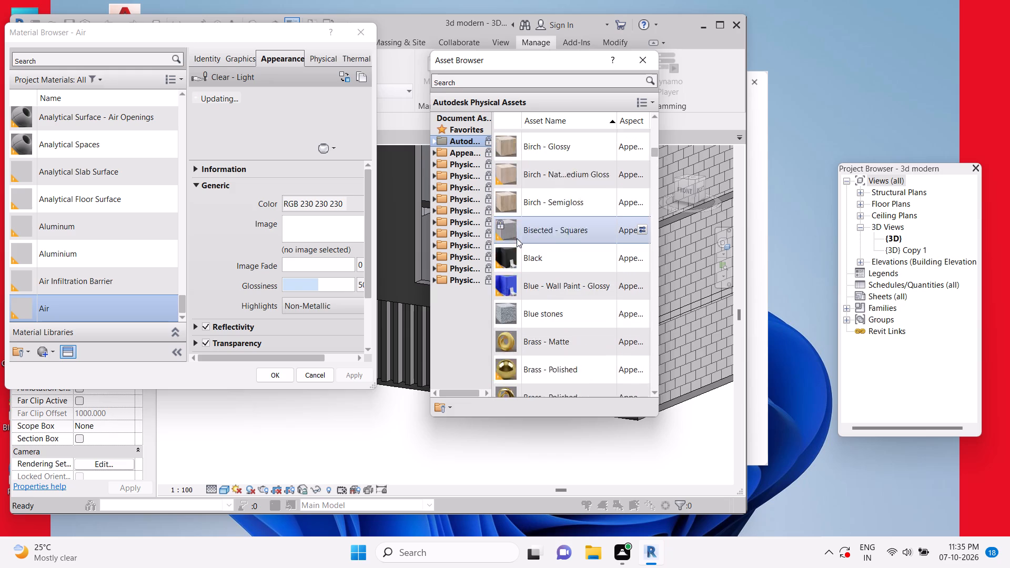
scroll(545, 188, "up", 5)
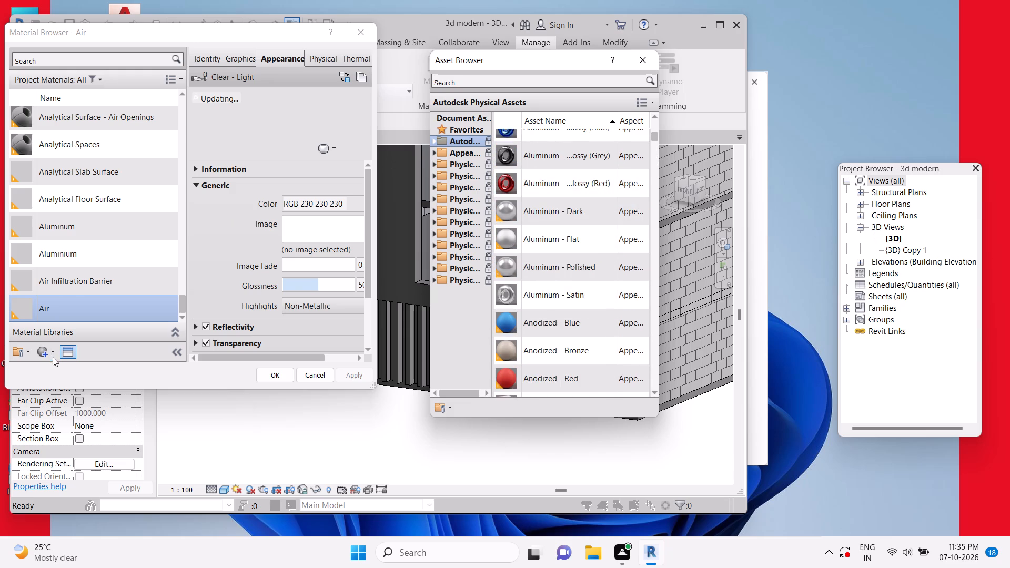
Create a new project material and name it JAMUNI.
left_click(53, 354)
left_click(55, 366)
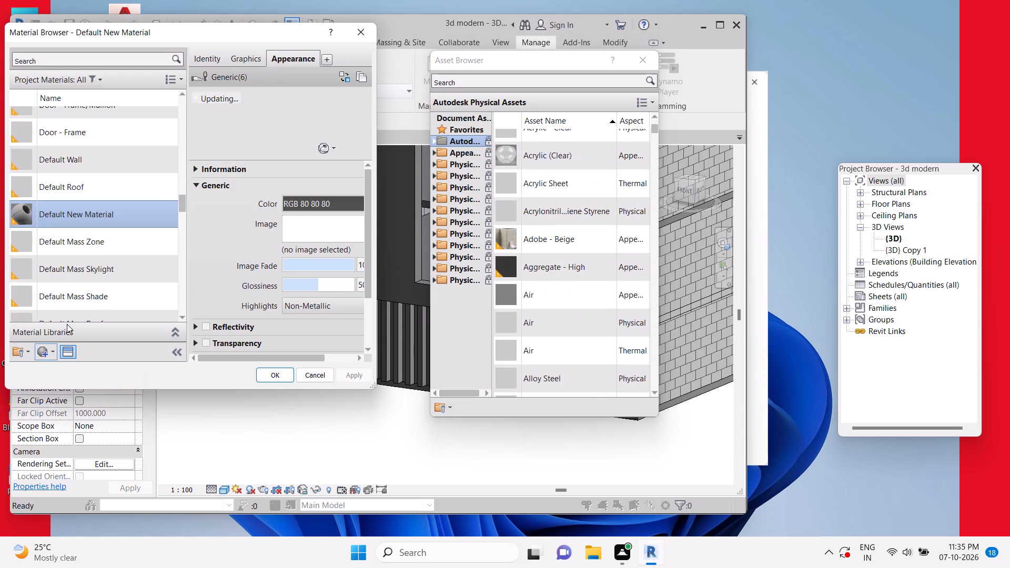
right_click(96, 207)
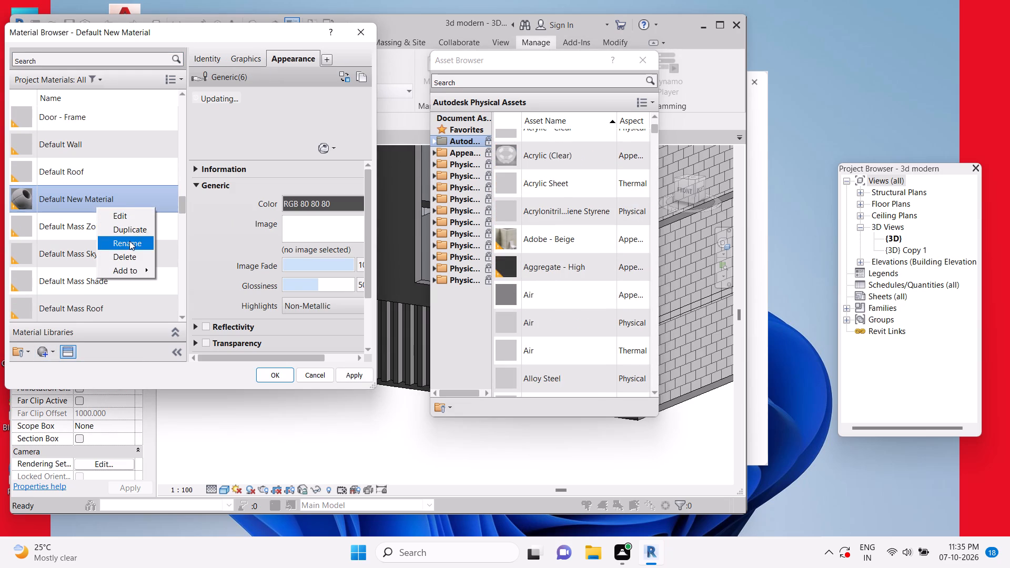
left_click(129, 241)
type("JAMUNI")
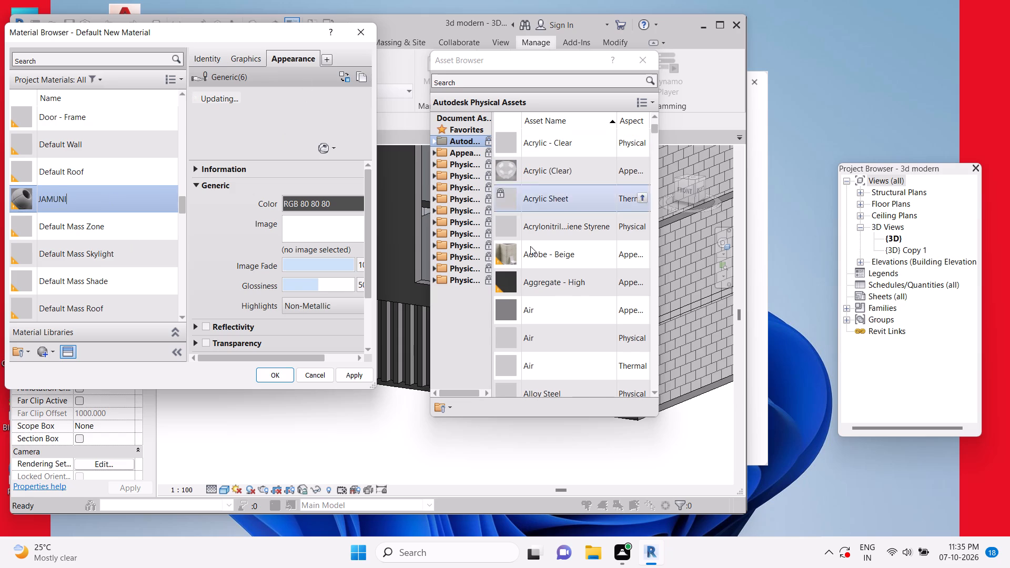
Look through the Autodesk physical assets list for an asset suited to the JAMUNI material.
scroll(530, 248, "up", 11)
scroll(530, 247, "down", 16)
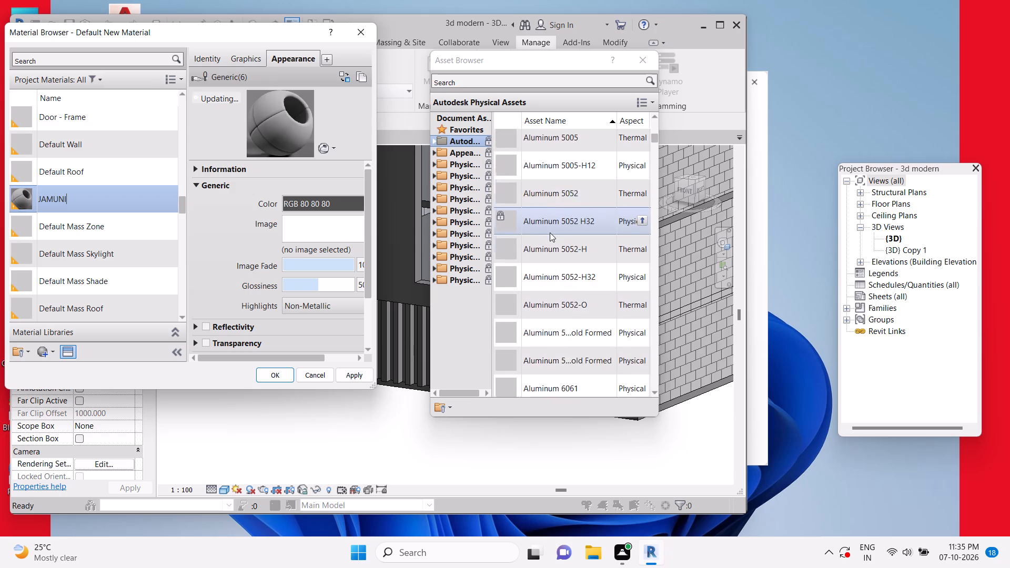
scroll(550, 232, "down", 2)
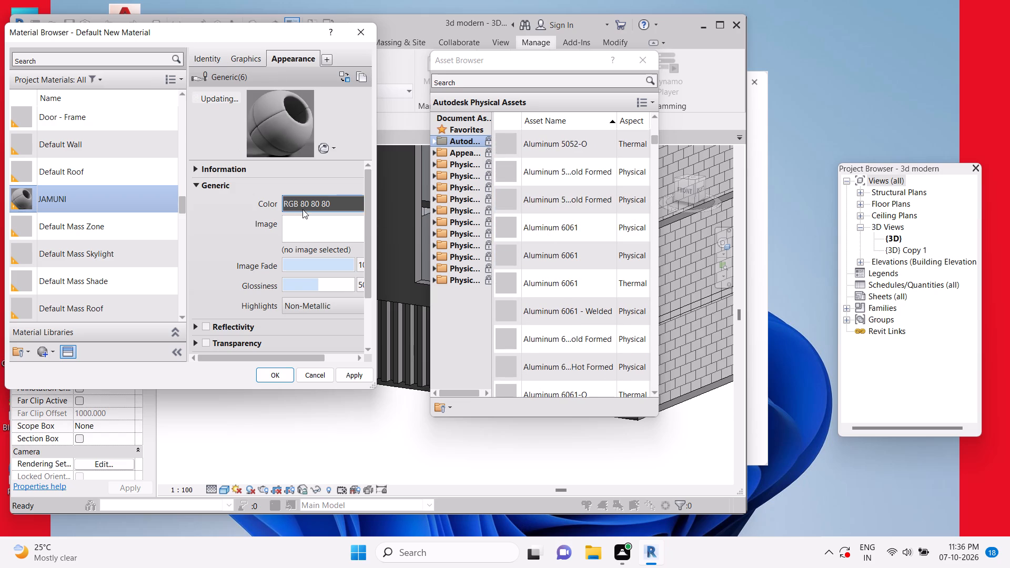
Set the JAMUNI material's appearance colour to the light violet-blue RGB 138 138 255.
left_click(306, 205)
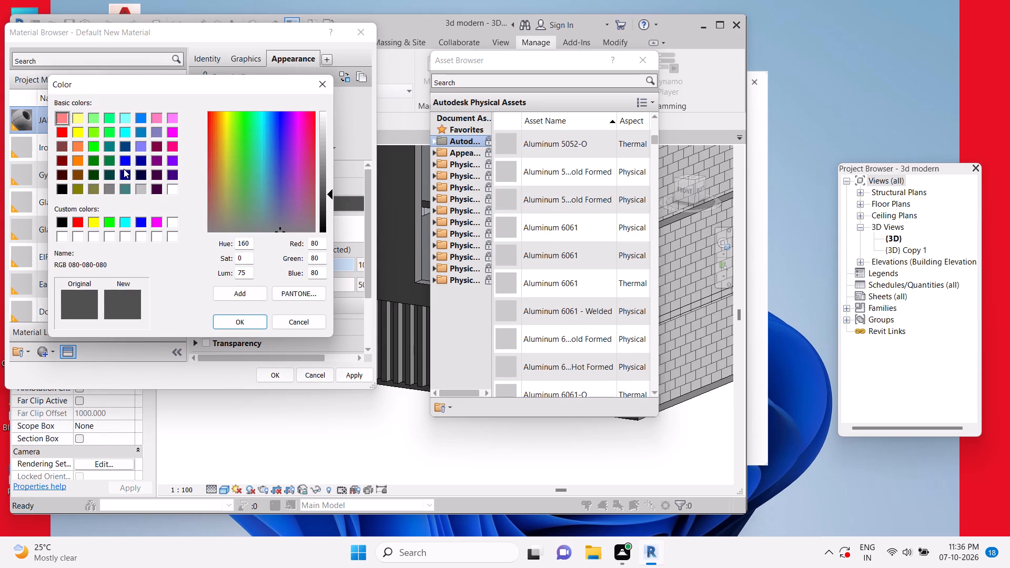
left_click(141, 151)
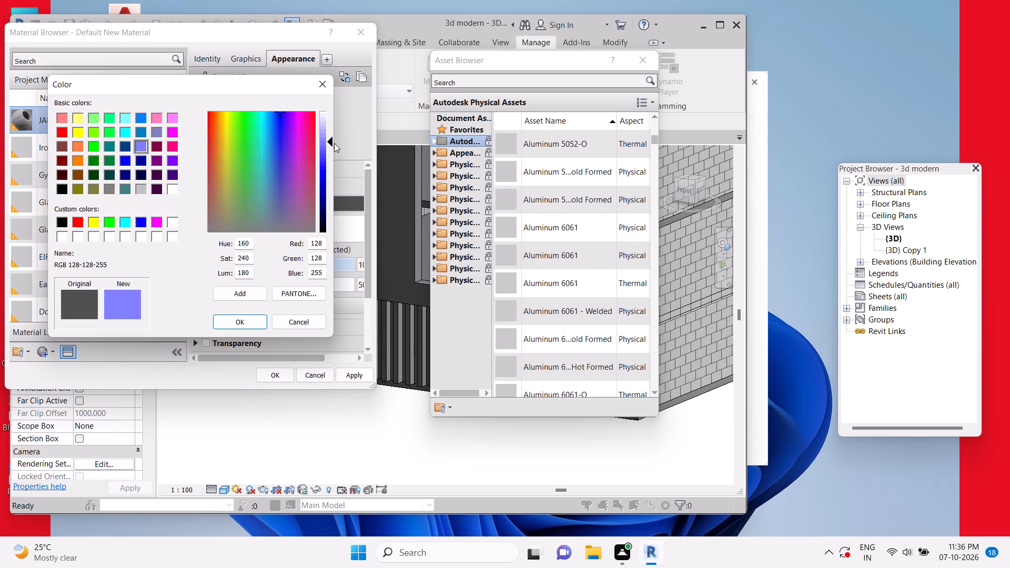
left_click(332, 143)
left_click(238, 316)
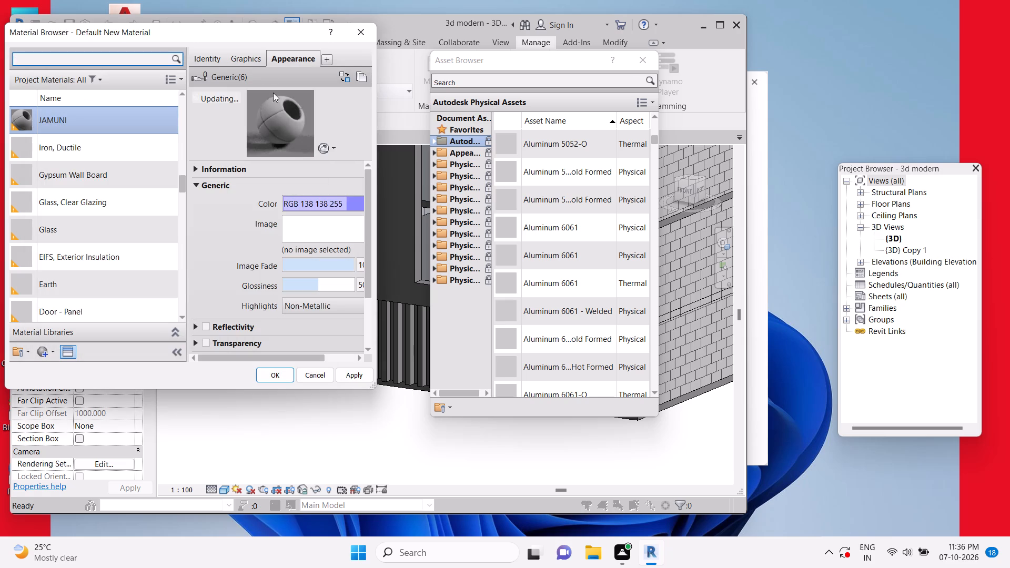
Make the JAMUNI material's shading use its render appearance and apply the material changes.
left_click(256, 60)
left_click(292, 97)
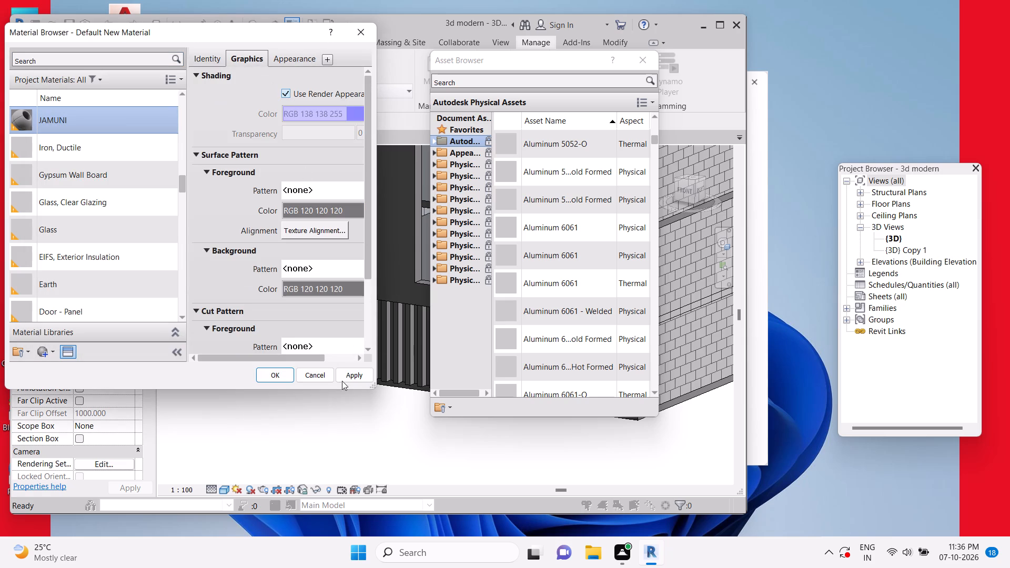
left_click(354, 379)
left_click(288, 379)
key("Escape")
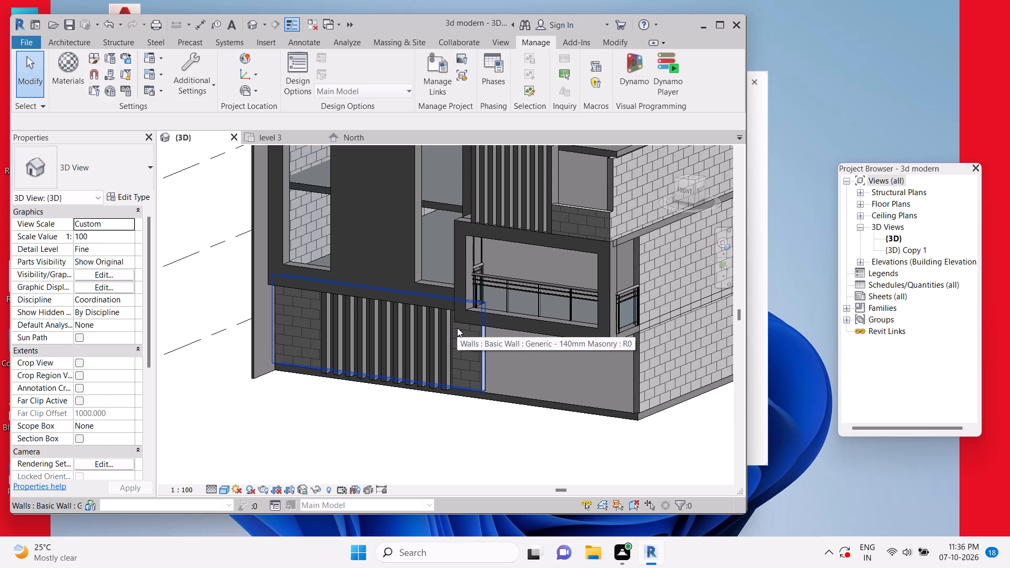
Open the in-place model of the projecting balcony frame for editing and start Paint with the JAMUNI material.
middle_click_drag(604, 347, 593, 391)
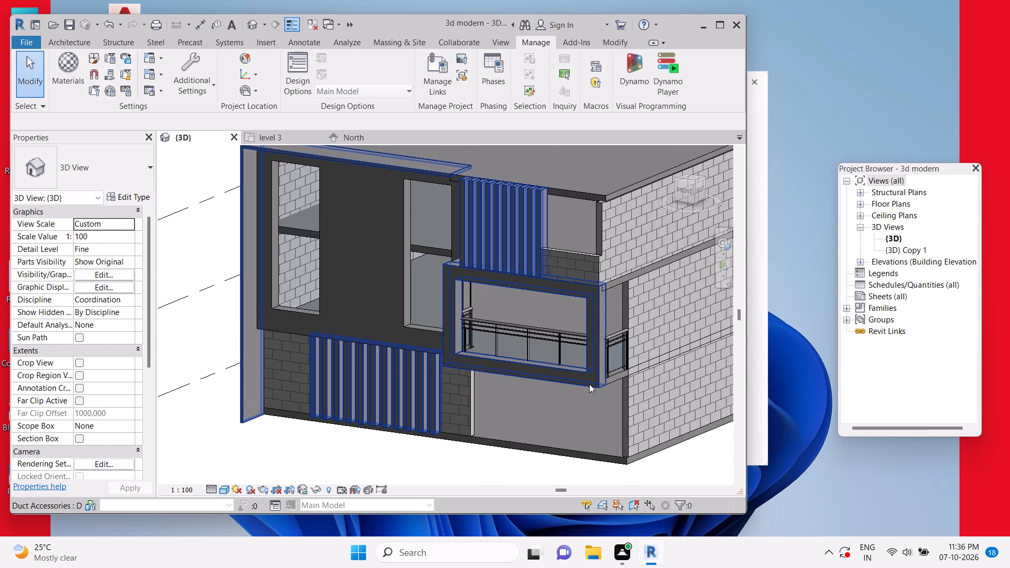
left_click(589, 384)
left_click(551, 79)
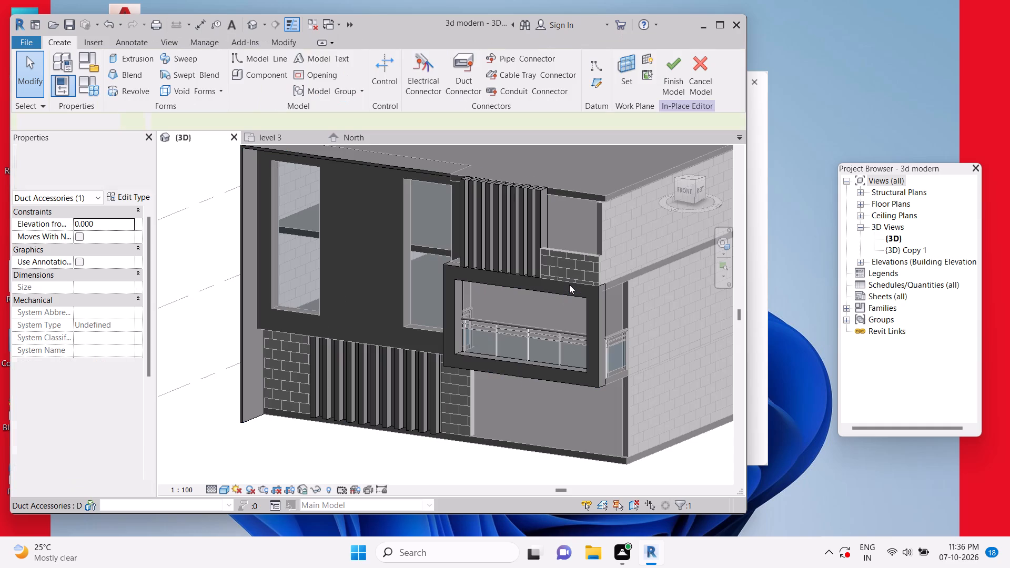
type("PT")
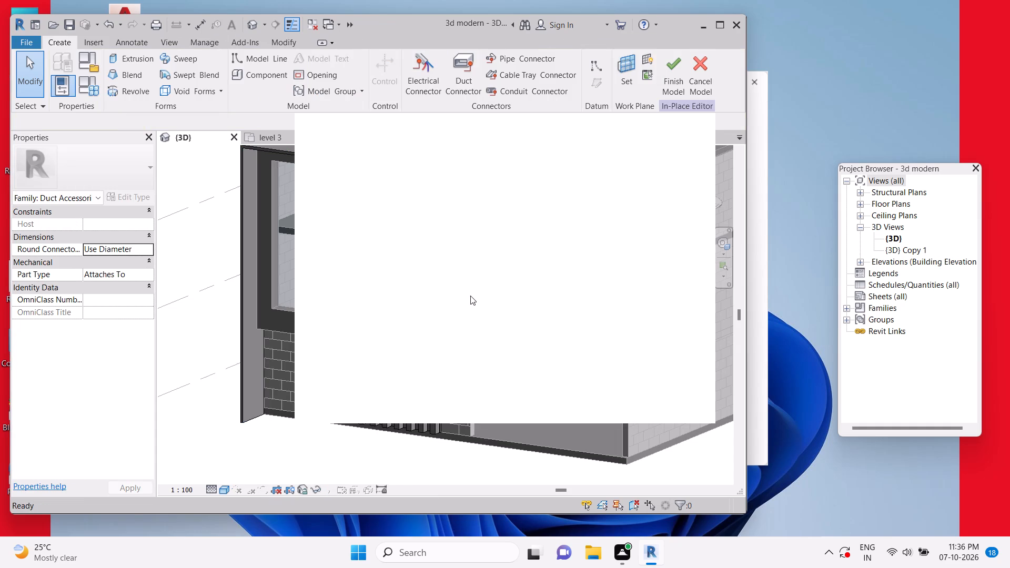
left_click(43, 285)
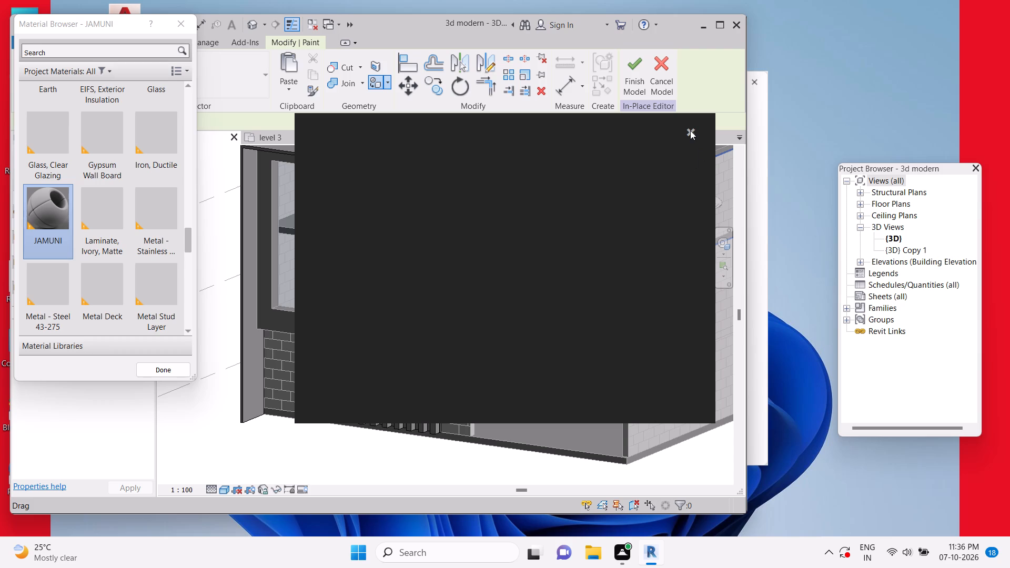
Close the notification covering the model view.
left_click(690, 130)
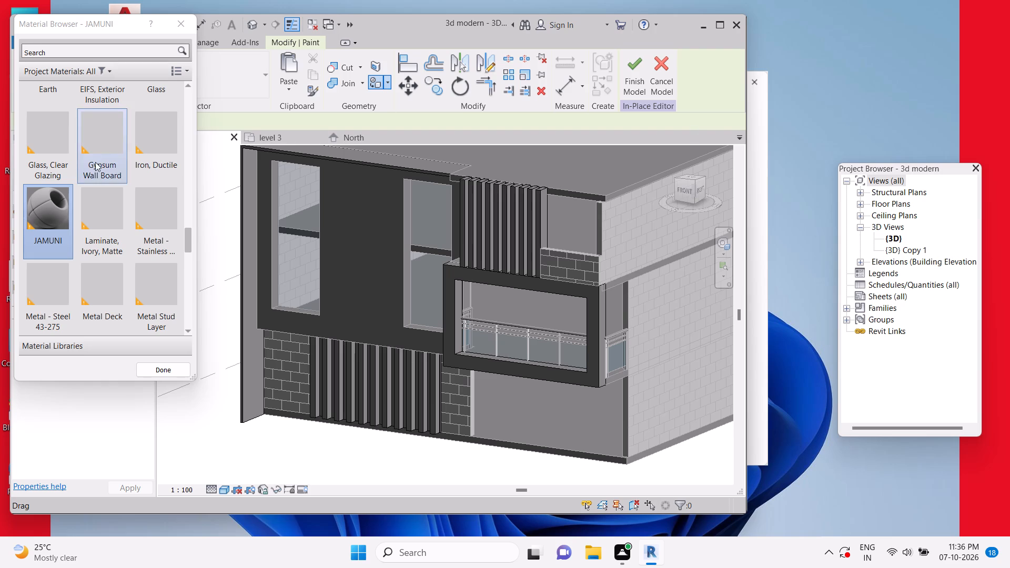
Paint the balcony frame's front face, its outer side near the building corner and its opposite inner jamb with JAMUNI.
left_click(58, 195)
scroll(598, 318, "up", 6)
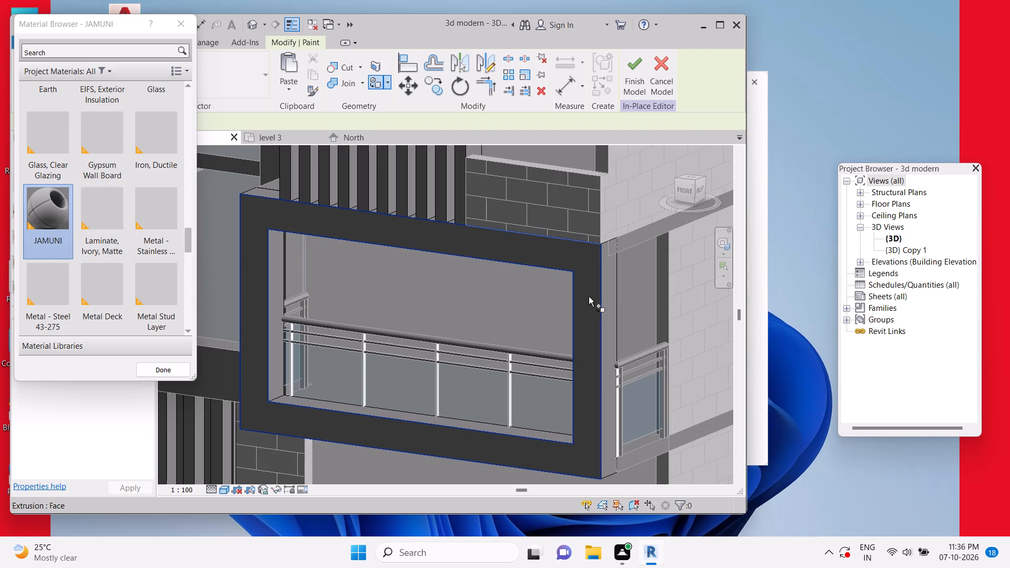
left_click(589, 297)
scroll(597, 295, "up", 5)
left_click(615, 287)
scroll(614, 287, "down", 5)
scroll(284, 281, "up", 5)
left_click(277, 281)
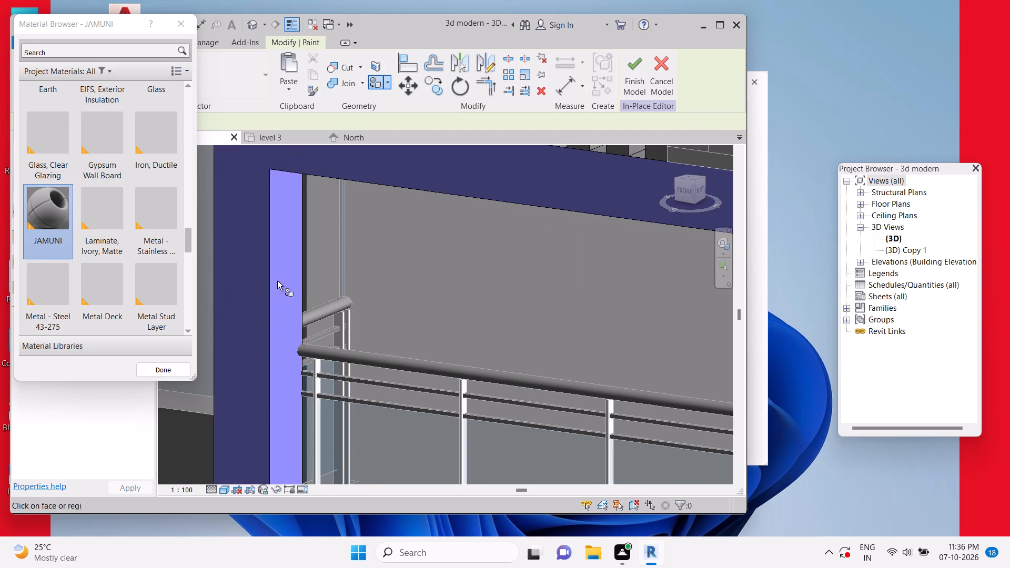
Paint the balcony frame's top face, the outer side away from the corner and the upper inner face with JAMUNI.
scroll(299, 287, "down", 3)
middle_click_drag(290, 239, 344, 321)
scroll(321, 241, "up", 7)
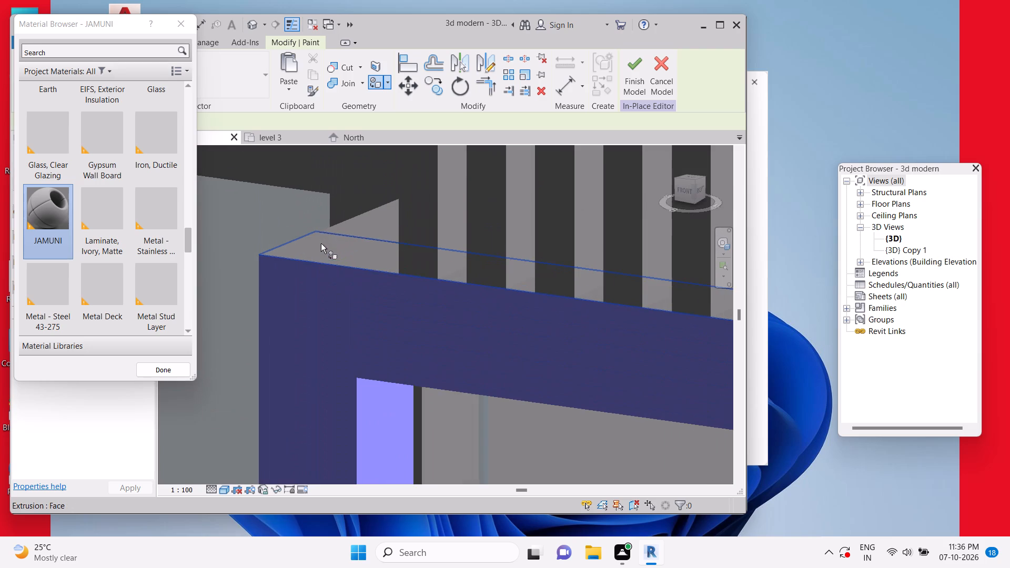
left_click(321, 244)
left_click(264, 273)
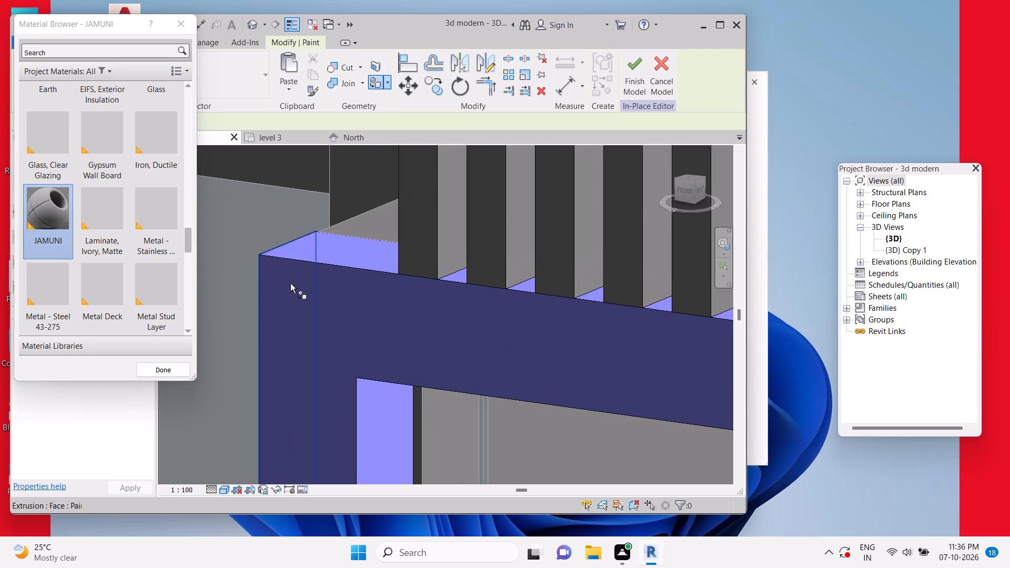
left_click(408, 381)
Paint the balcony frame's lower inner face and underside with JAMUNI, and finish the in-place model.
scroll(385, 323, "down", 6)
middle_click_drag(442, 415, 446, 204)
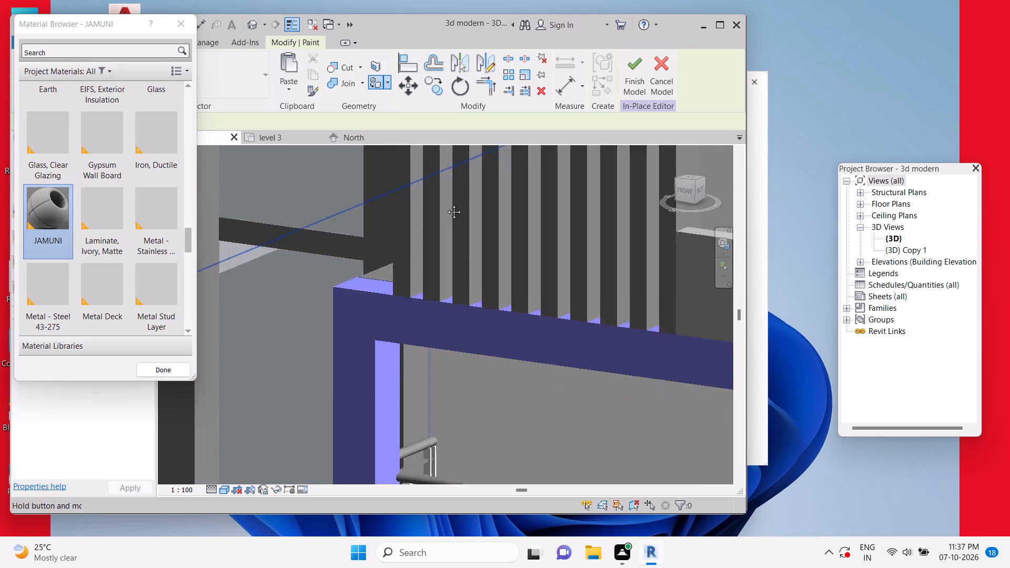
middle_click_drag(446, 204, 446, 191)
middle_click_drag(439, 338, 445, 247)
scroll(457, 319, "up", 5)
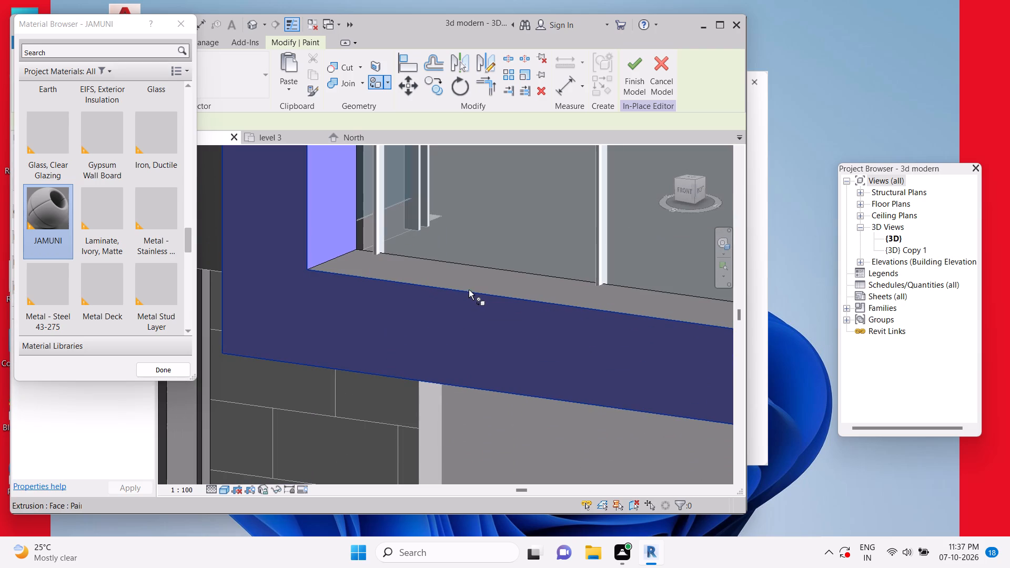
left_click(473, 281)
left_click(467, 383)
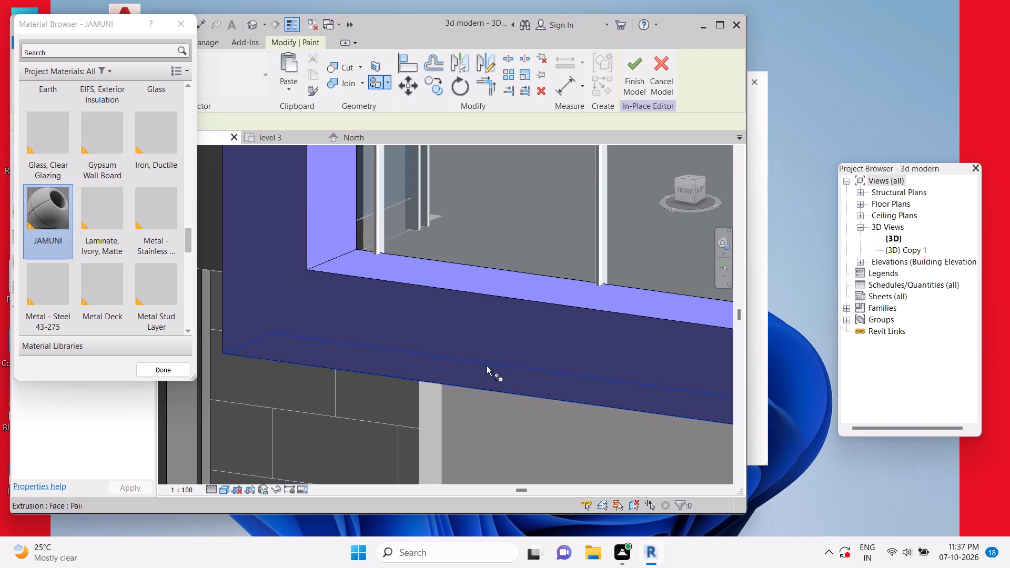
left_click(633, 70)
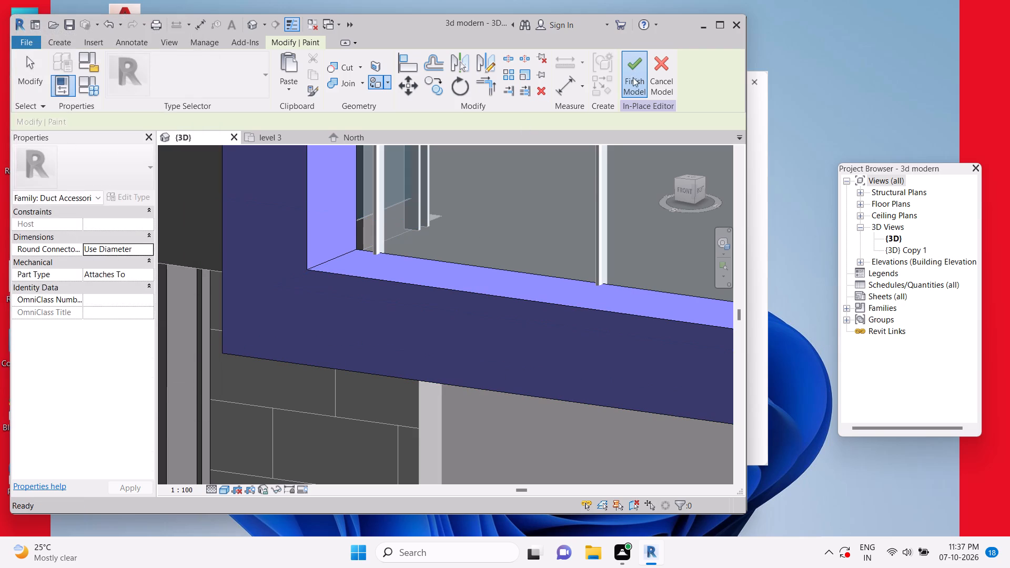
left_click(634, 79)
key("Escape")
key("Escape")
Save the project with the painted balcony frame.
scroll(523, 250, "down", 8)
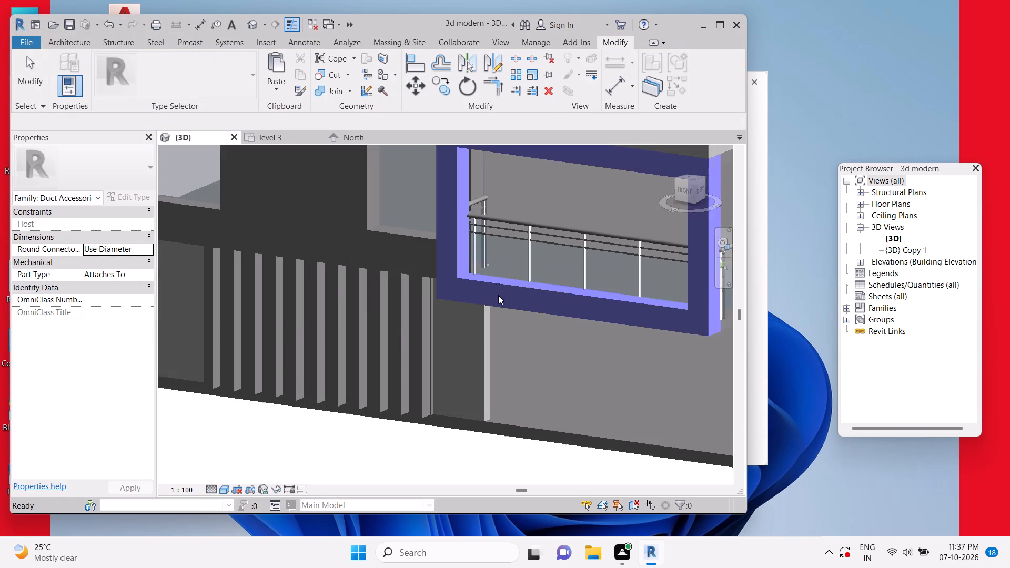
scroll(498, 295, "down", 7)
key("ctrl+s")
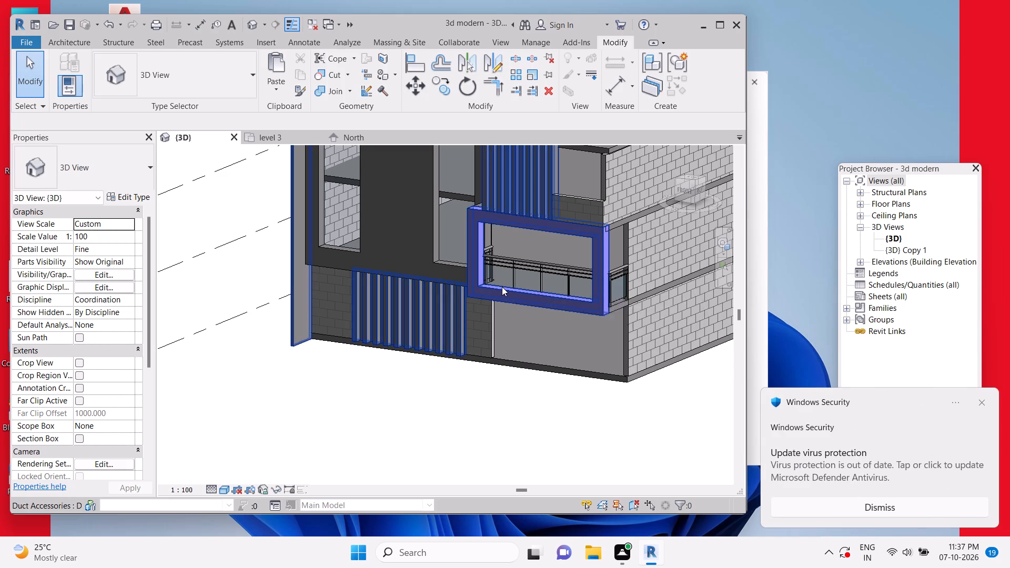
key("Escape")
key("Escape")
key("Escape")
key("Escape")
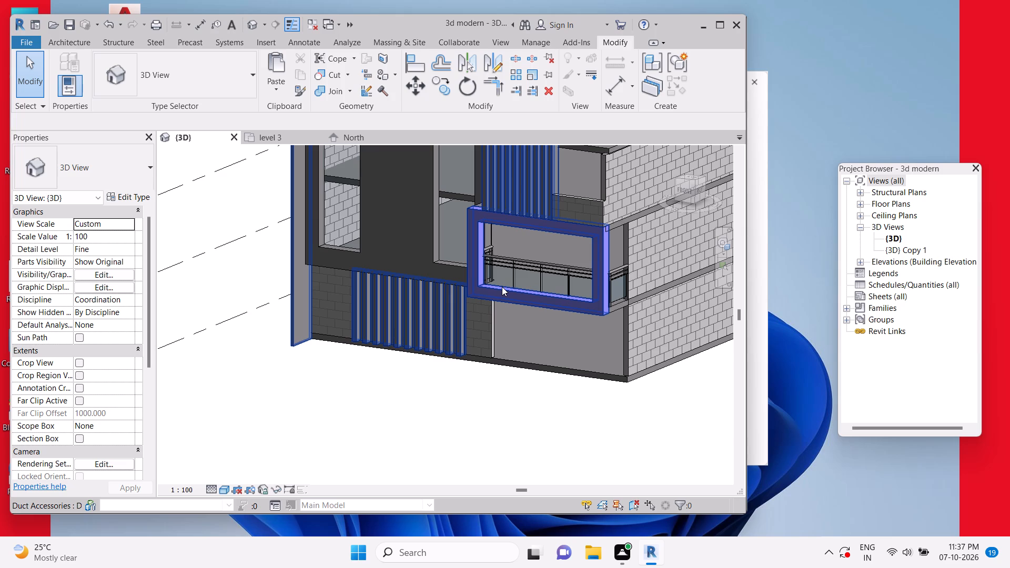
Dismiss the notification card covering the 3D view.
key("Escape")
key("Escape")
key("Escape")
key("Escape")
key("Escape")
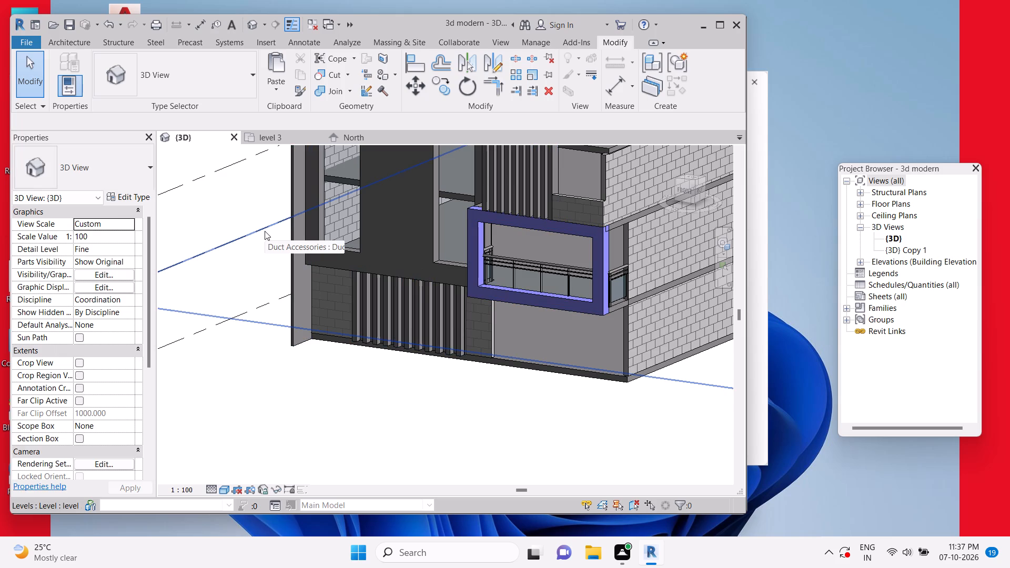
key("Escape")
key("Escape")
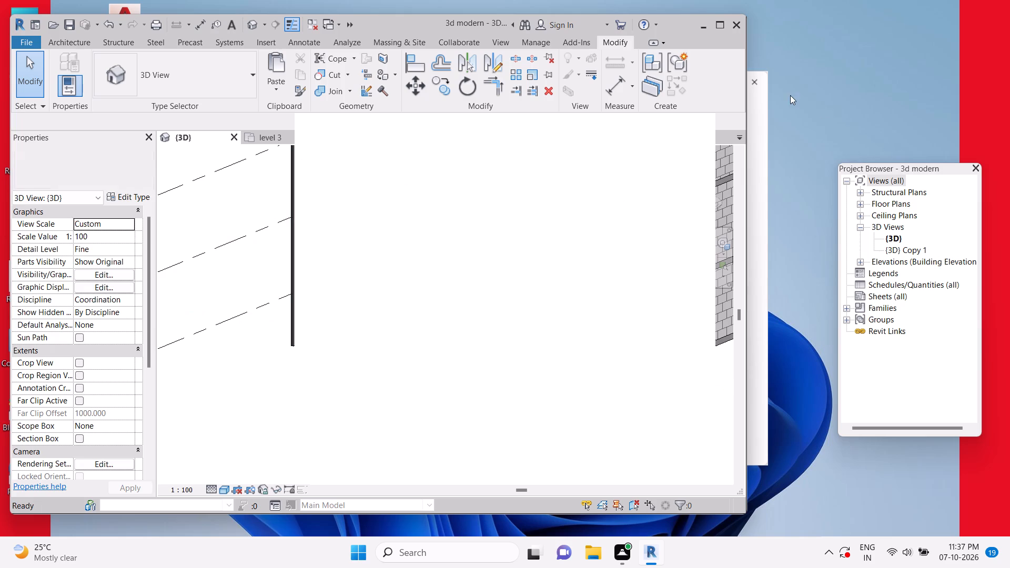
key("Escape")
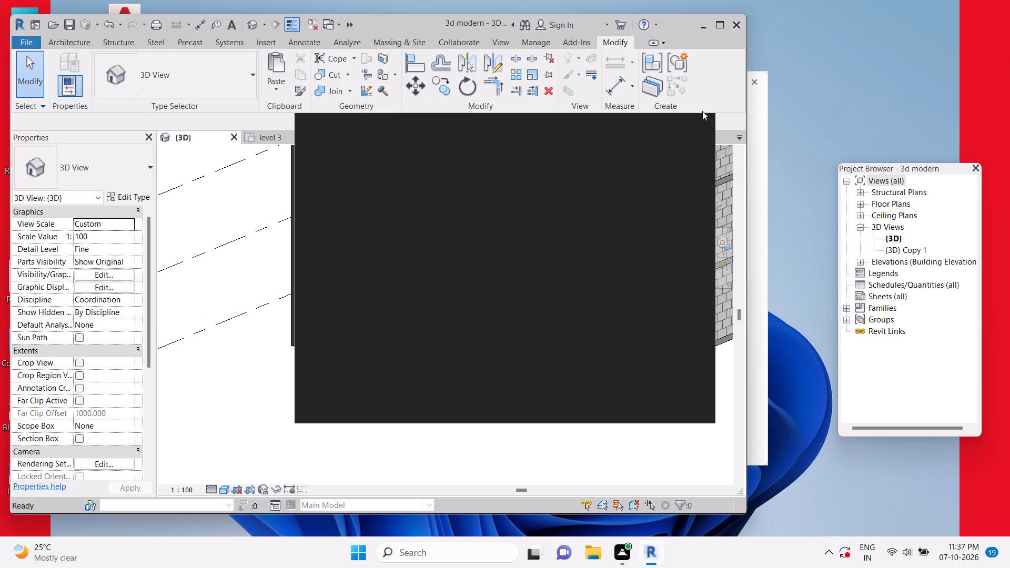
left_click(694, 127)
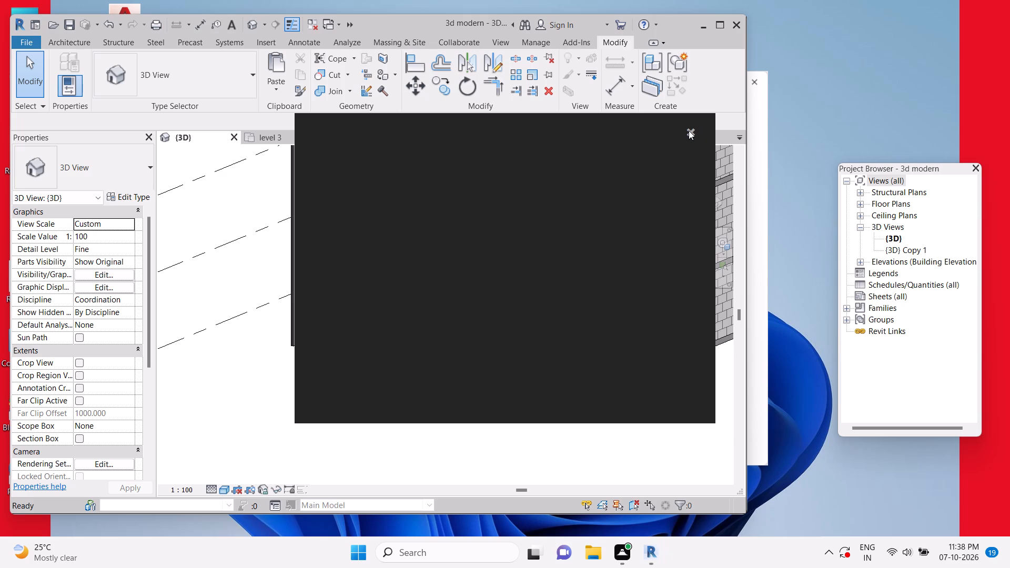
left_click(689, 130)
View the house from the front and open the extrusion sketch of the in-place frame around the two tall upper windows.
scroll(449, 222, "down", 3)
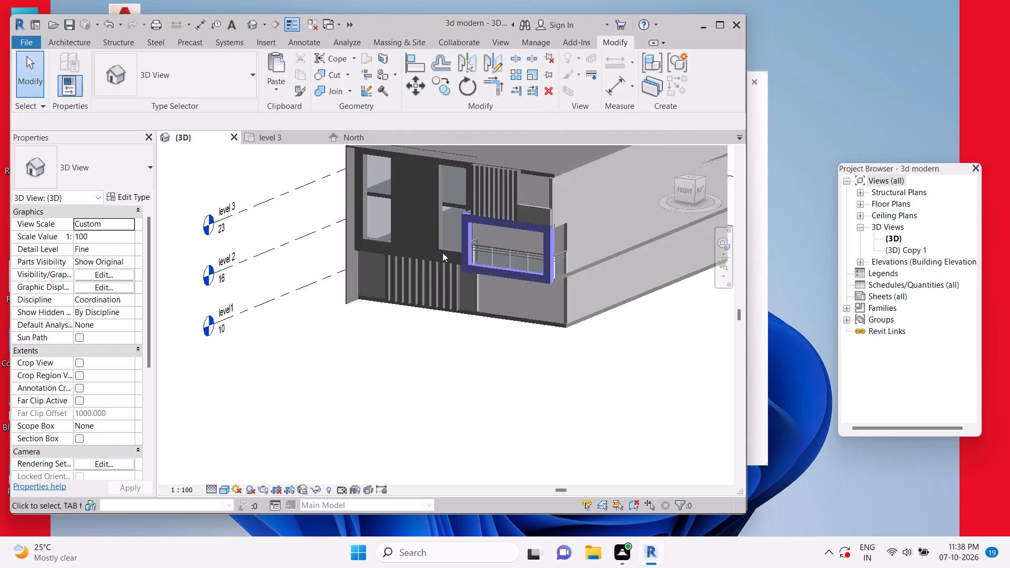
middle_click_drag(436, 271, 498, 250)
middle_click_drag(461, 244, 461, 305)
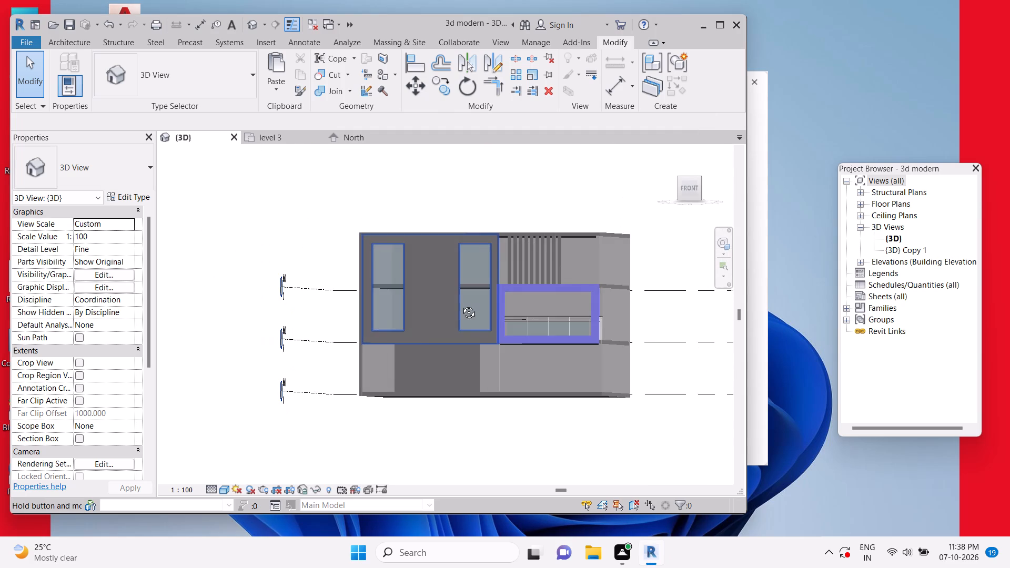
middle_click_drag(461, 305, 461, 303)
middle_click_drag(454, 287, 471, 297, "shift")
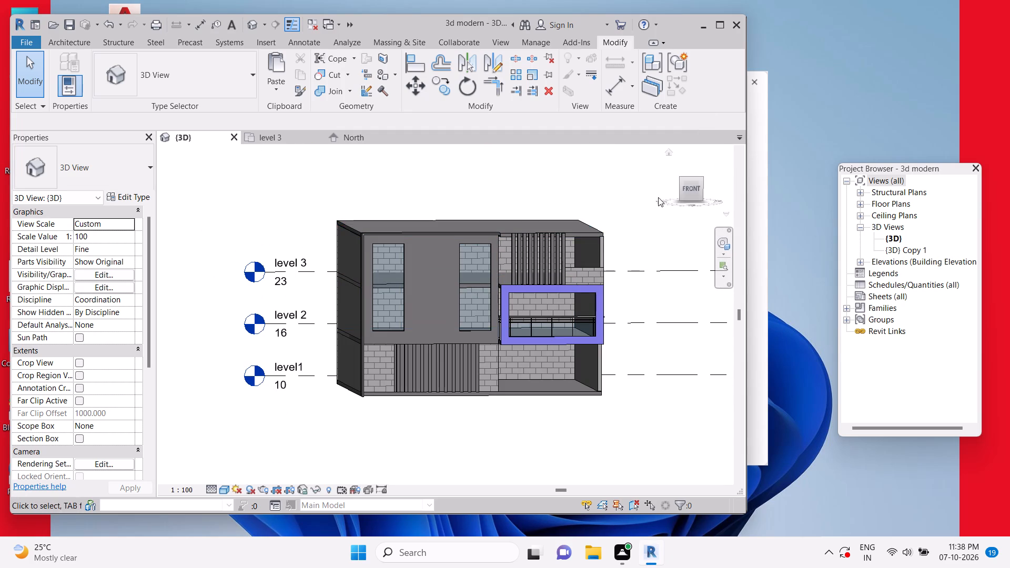
left_click(683, 188)
left_click(699, 188)
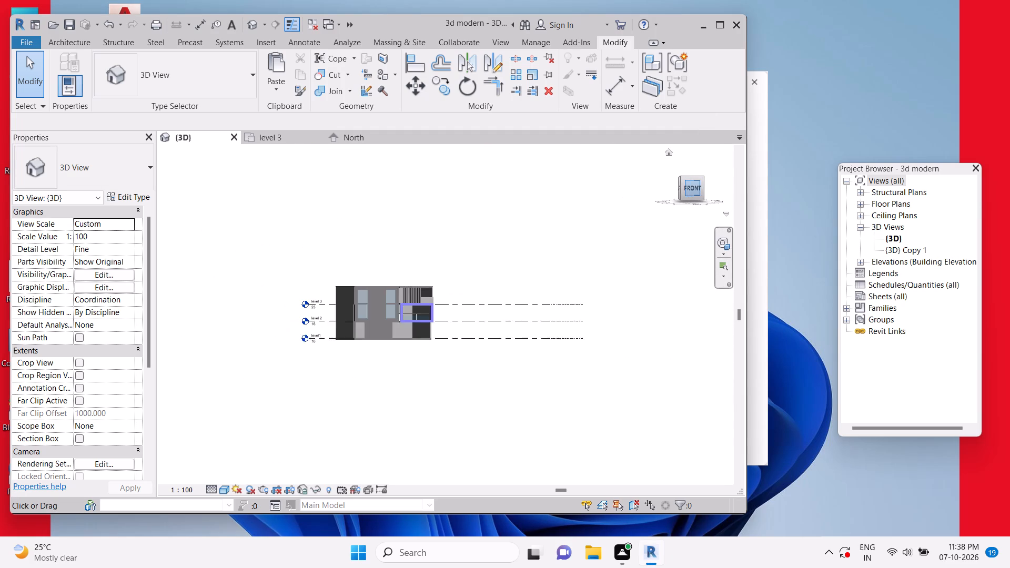
middle_click_drag(511, 344, 541, 378, "shift")
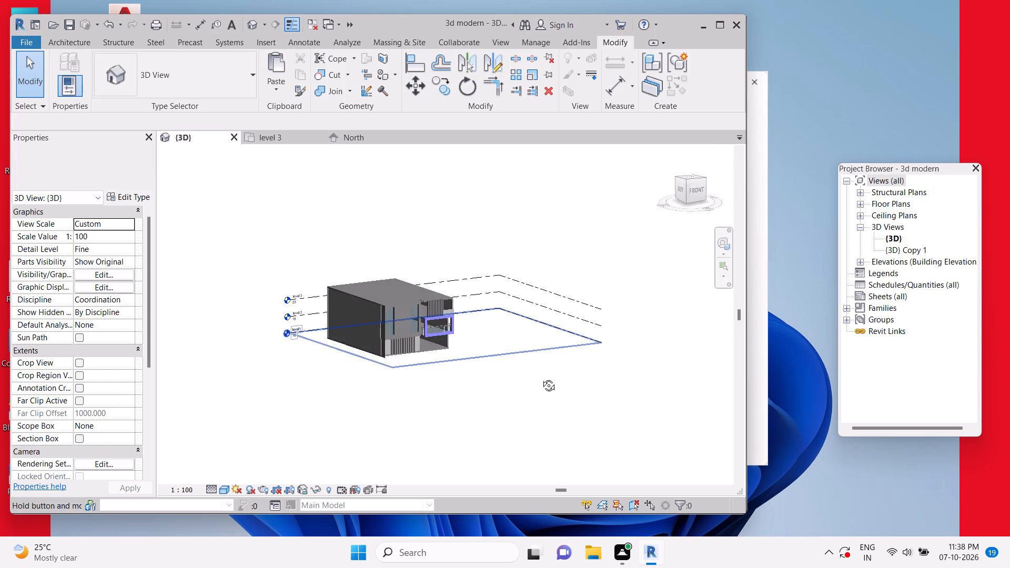
middle_click_drag(541, 378, 537, 370, "shift")
left_click(693, 189)
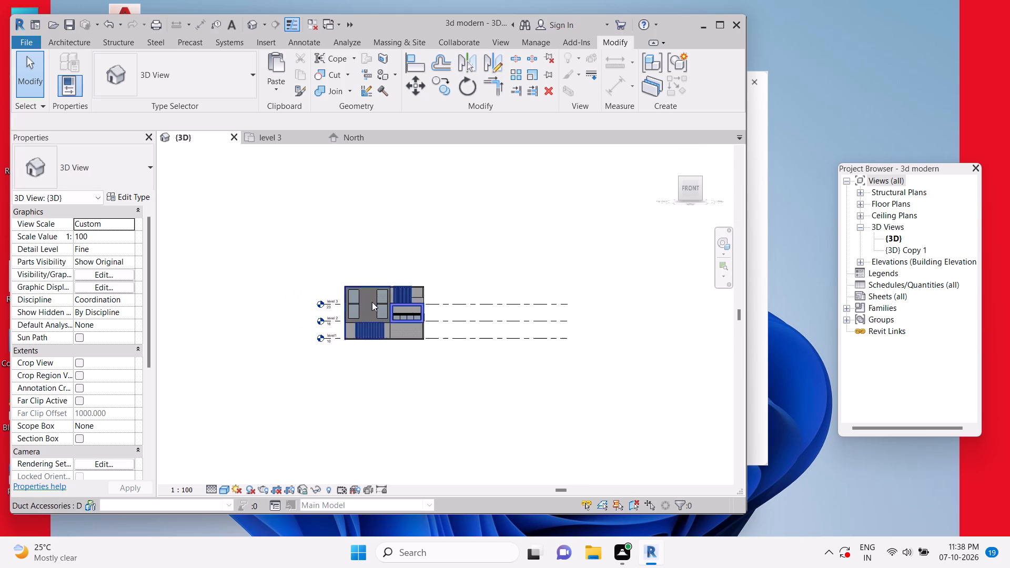
scroll(371, 303, "up", 12)
scroll(345, 244, "up", 4)
left_click(323, 244)
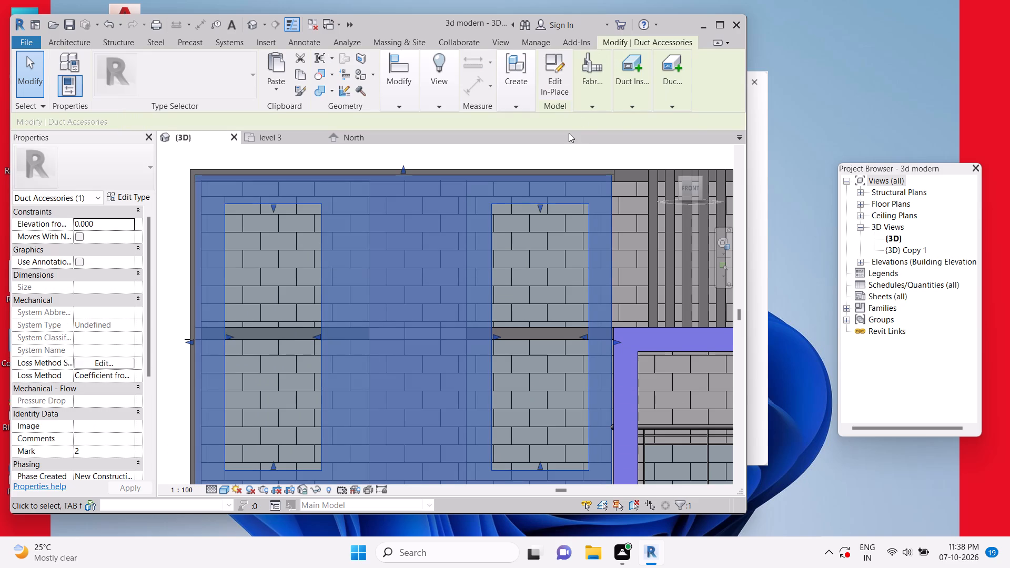
left_click(520, 84)
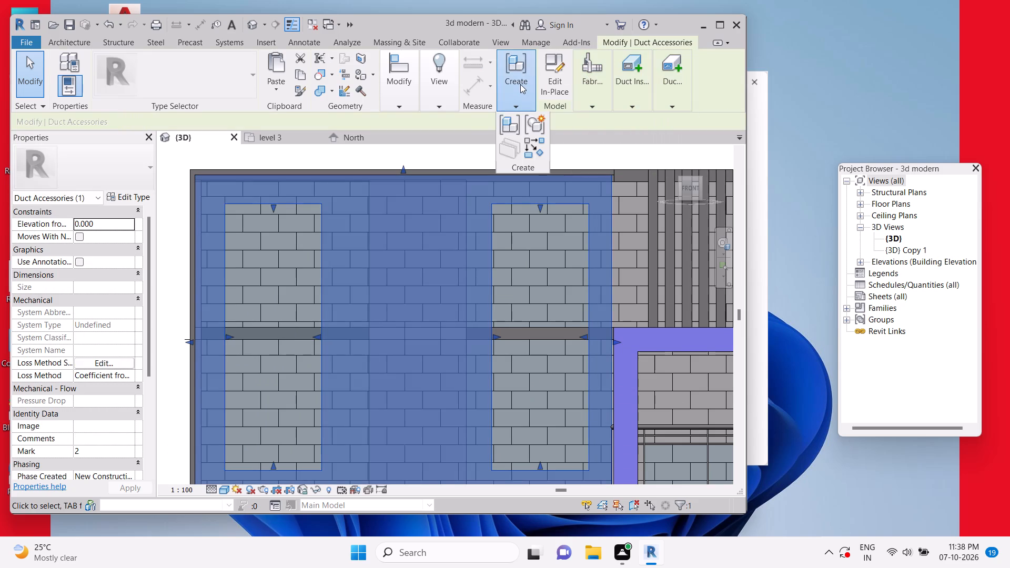
key("Escape")
left_click(491, 276)
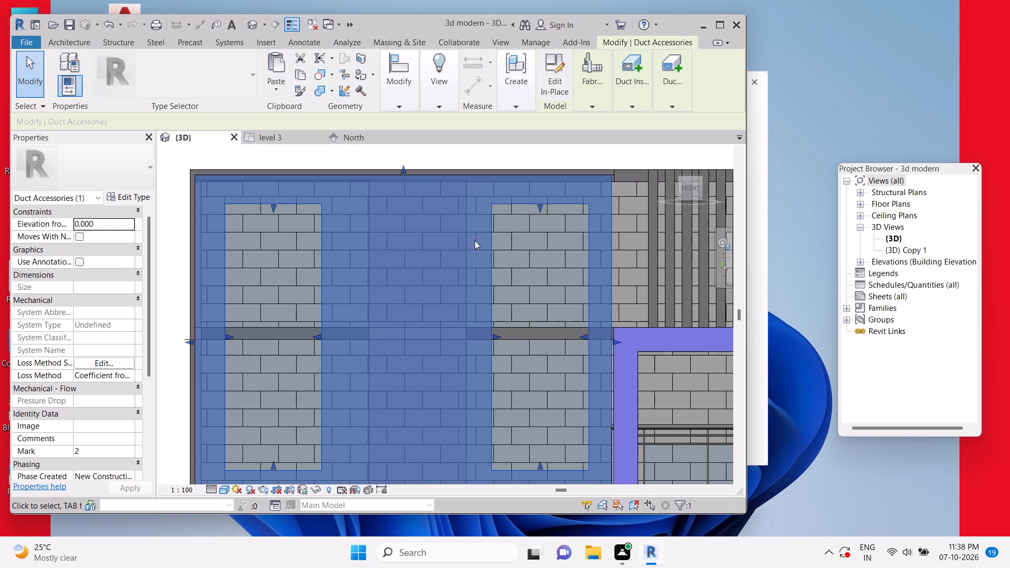
left_click(562, 83)
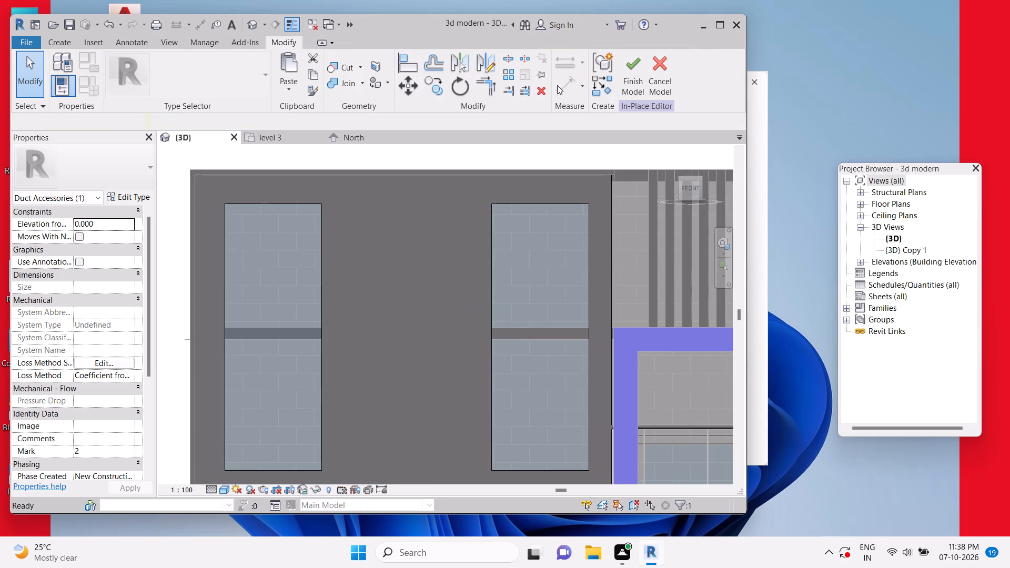
left_click(495, 272)
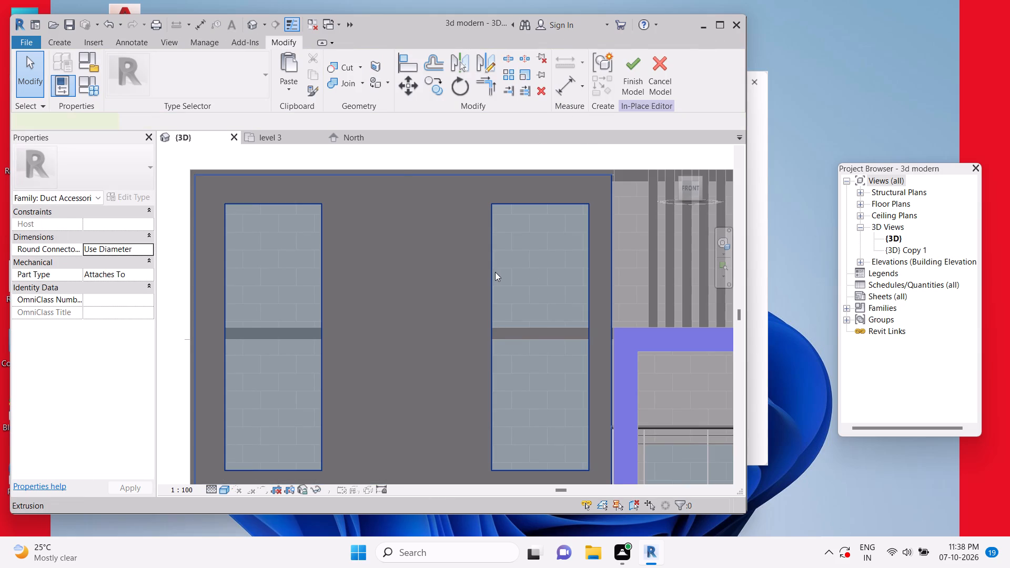
left_click(506, 94)
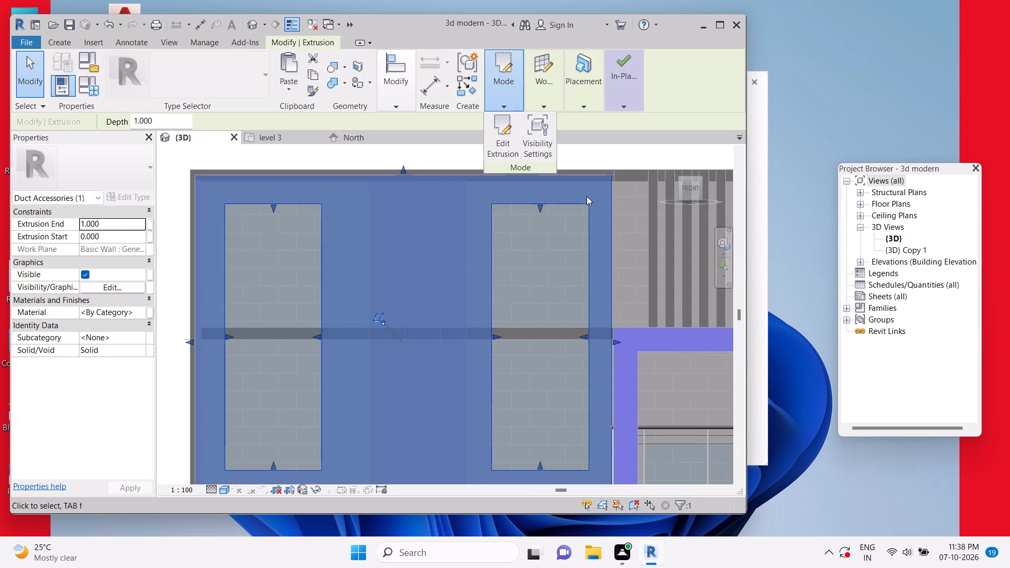
left_click(507, 151)
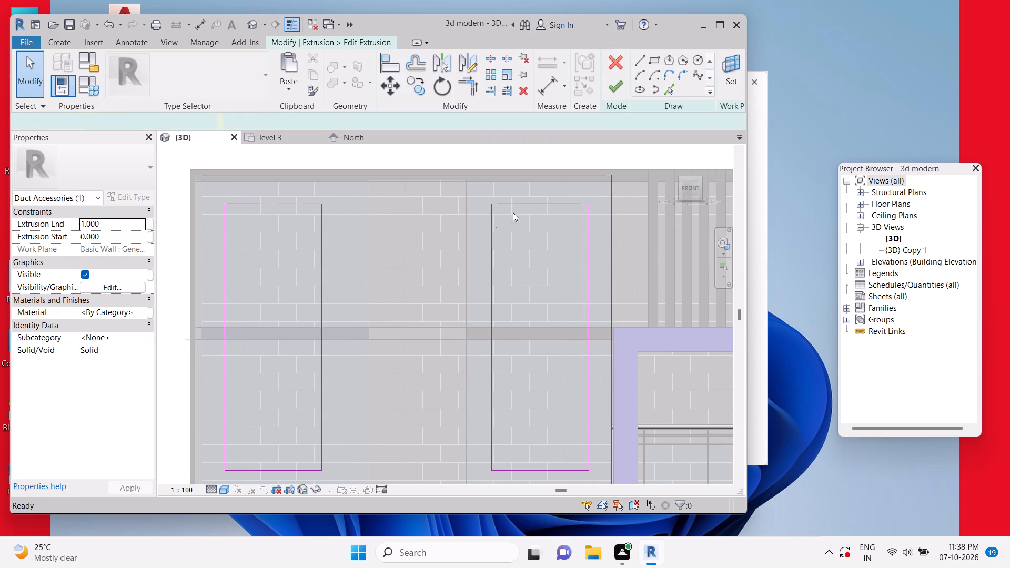
Sketch a rectangular opening in the frame along the wall section between the two tall window openings.
left_click(651, 65)
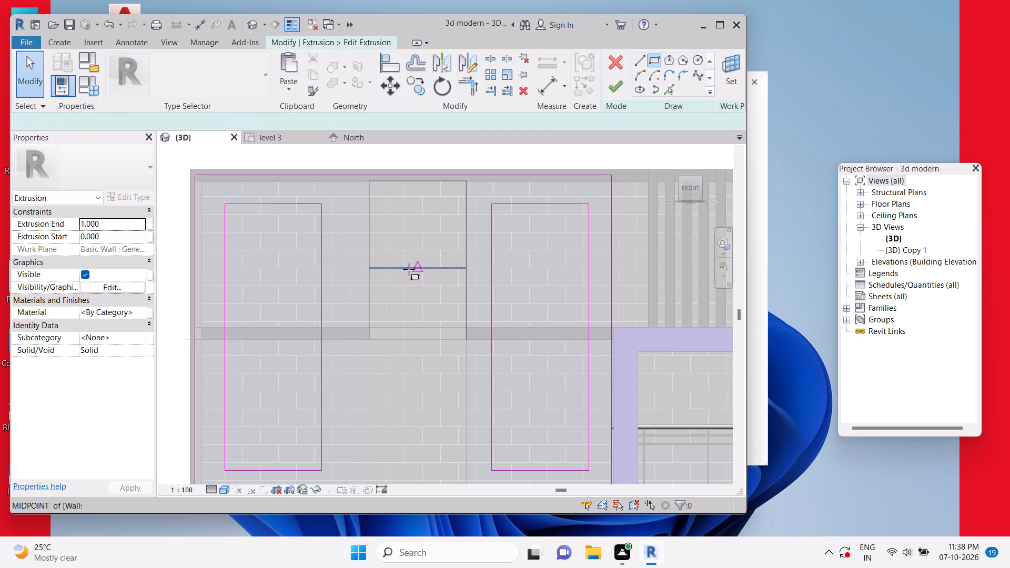
left_click(368, 185)
middle_click_drag(448, 359, 462, 255)
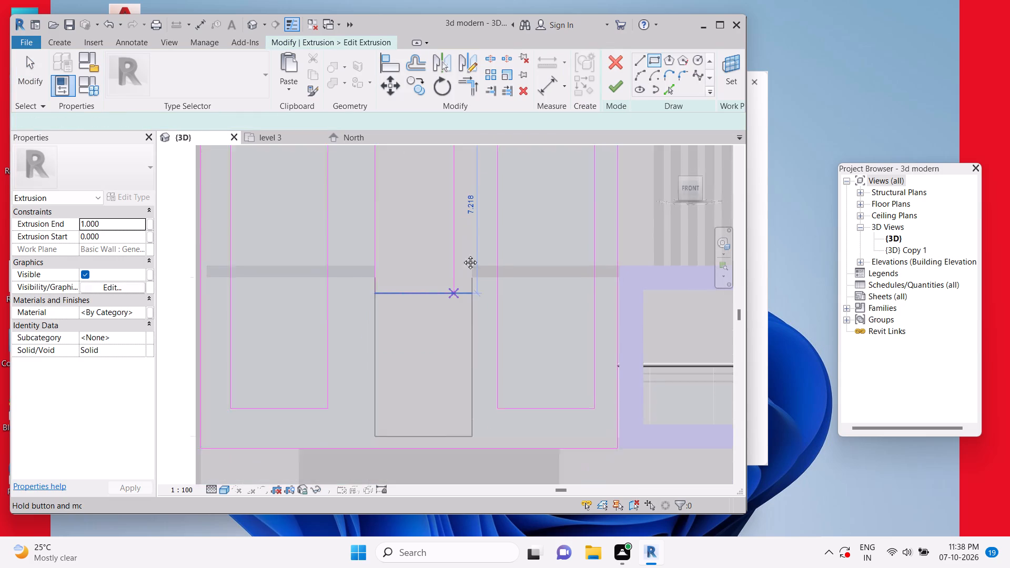
middle_click_drag(462, 255, 463, 248)
scroll(469, 382, "up", 6)
left_click(494, 391)
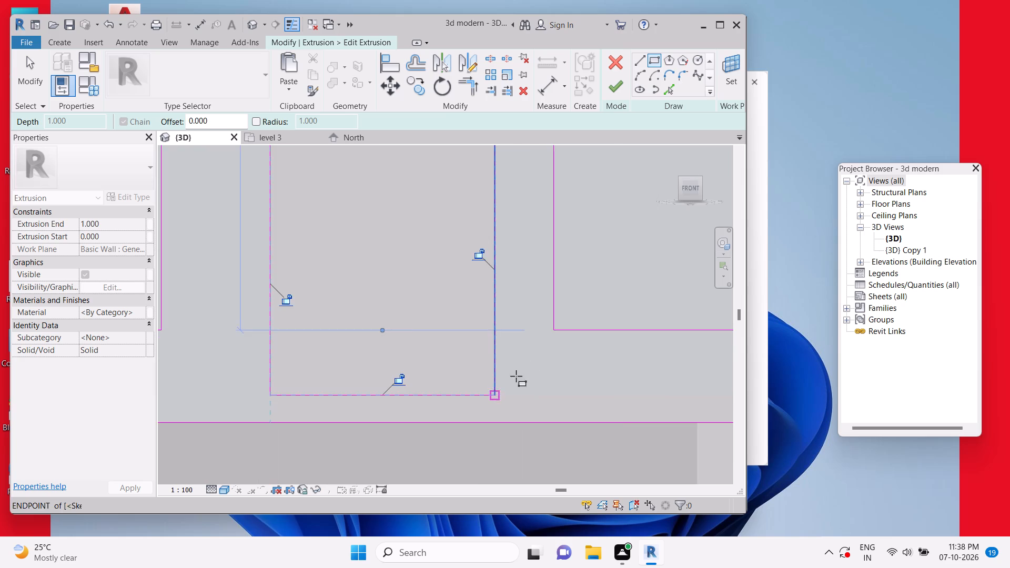
key("Escape")
scroll(530, 360, "down", 11)
key("Escape")
key("Escape")
key("Escape")
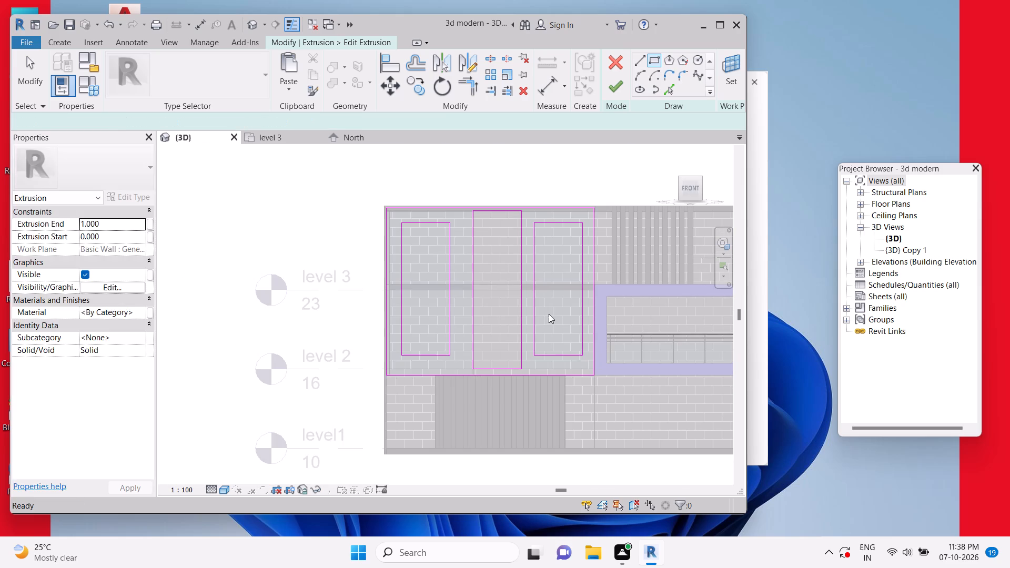
key("Escape")
Widen the left window opening by moving its inner edge toward the middle opening, and finish the extrusion sketch.
left_click(454, 279)
scroll(454, 279, "up", 3)
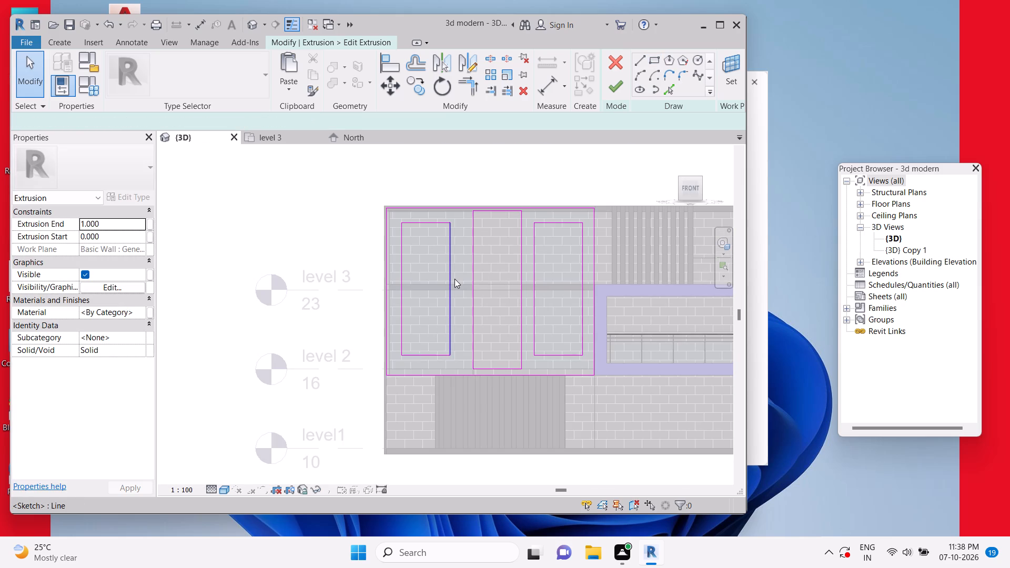
scroll(454, 279, "up", 2)
left_click_drag(447, 284, 469, 286)
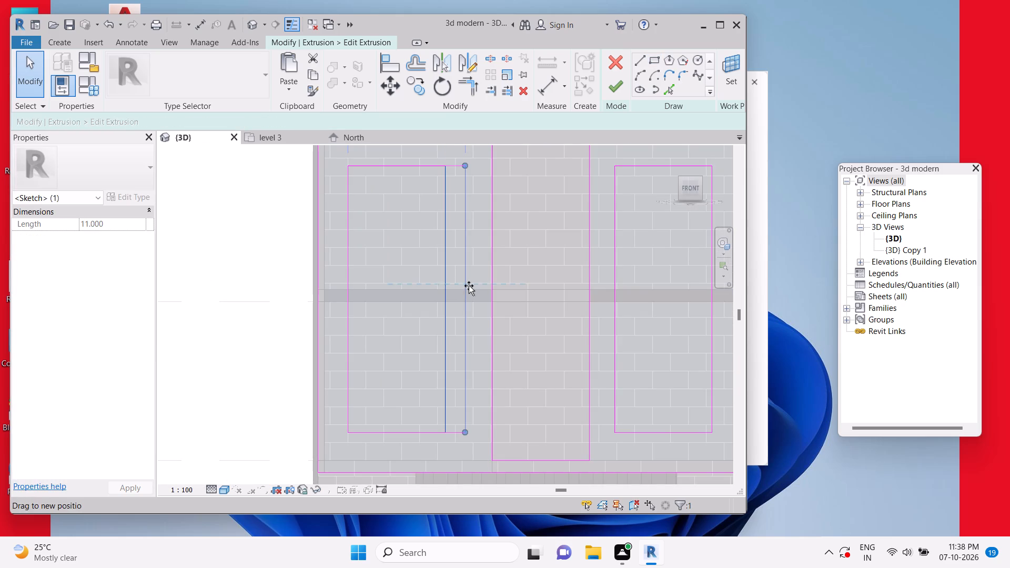
left_click_drag(469, 286, 464, 287)
key("Escape")
scroll(481, 284, "down", 5)
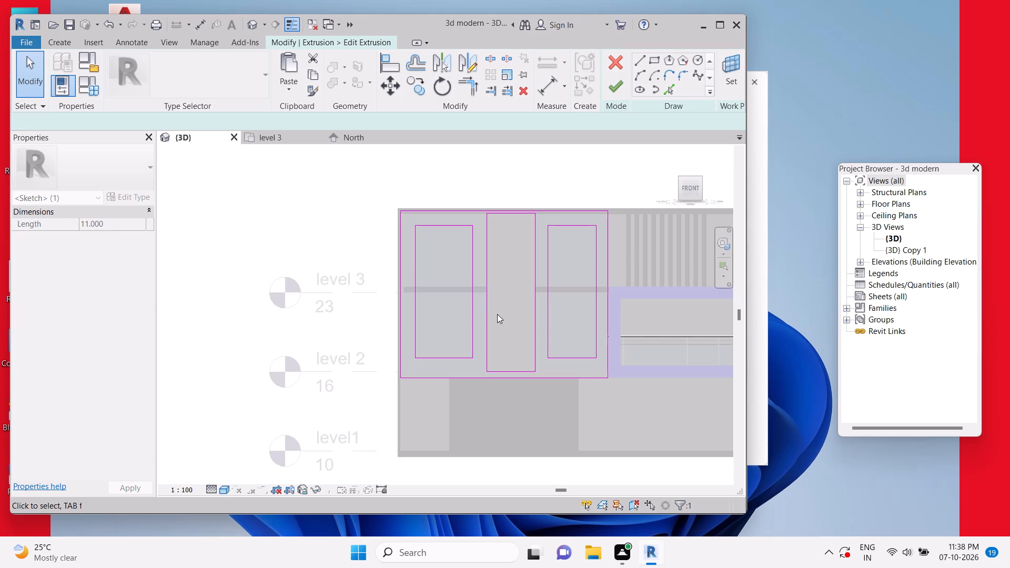
key("Escape")
key("Escape")
left_click(611, 83)
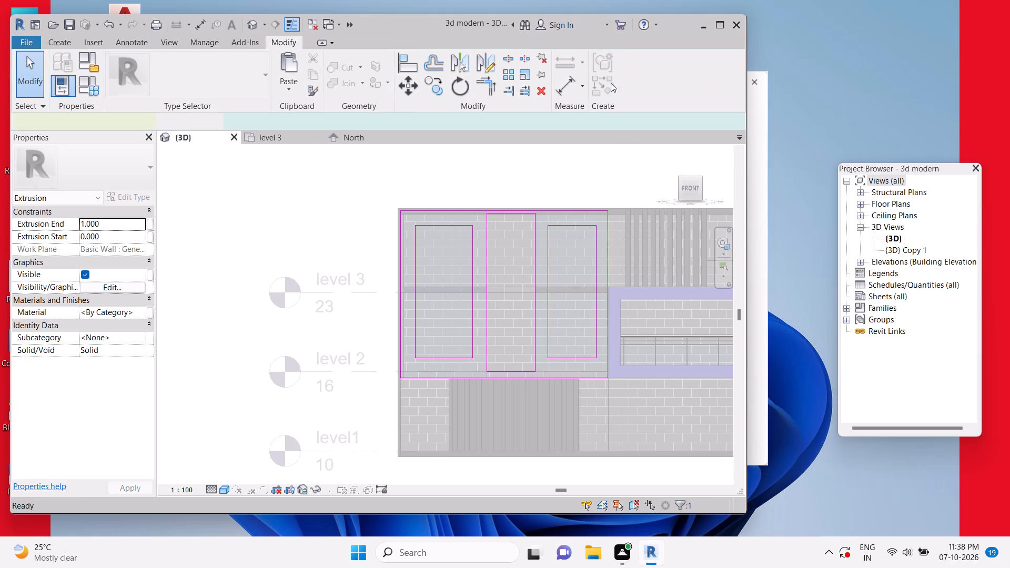
key("Escape")
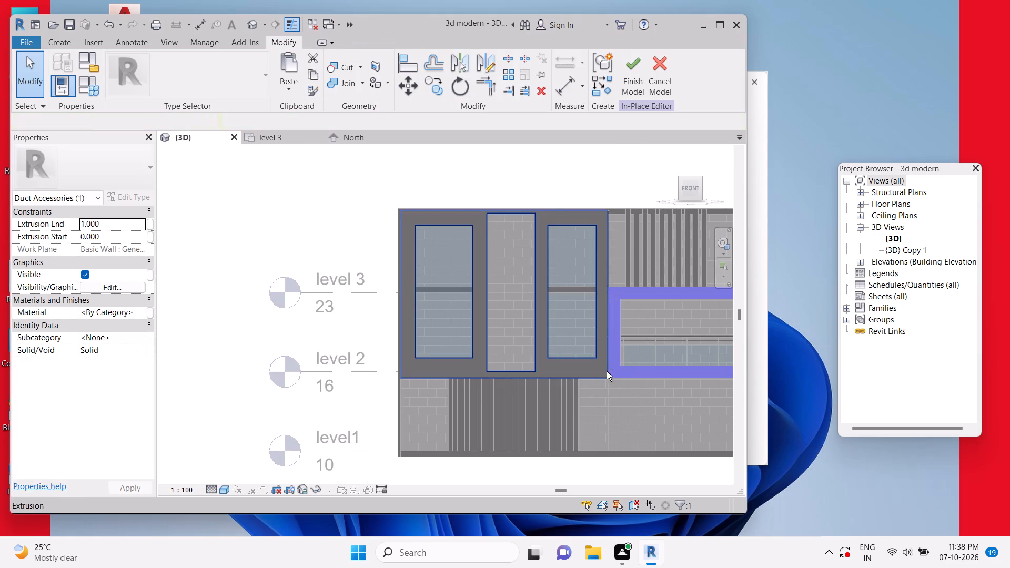
Paint the front face of the three-opening frame with the JAMUNI material.
middle_click_drag(605, 372, 562, 399, "shift")
key("Escape")
key("Escape")
scroll(431, 279, "up", 4)
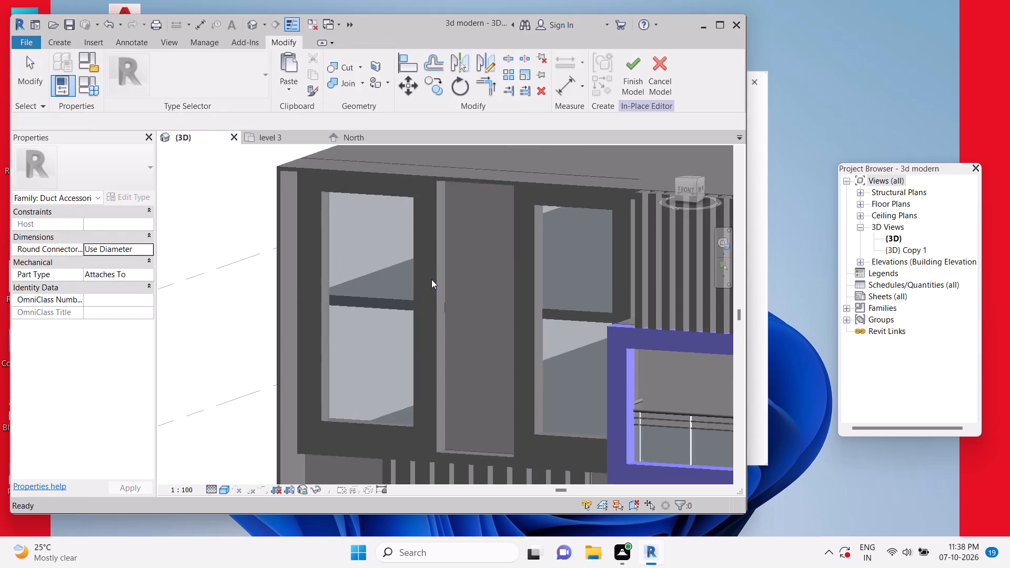
key("Escape")
type("PT")
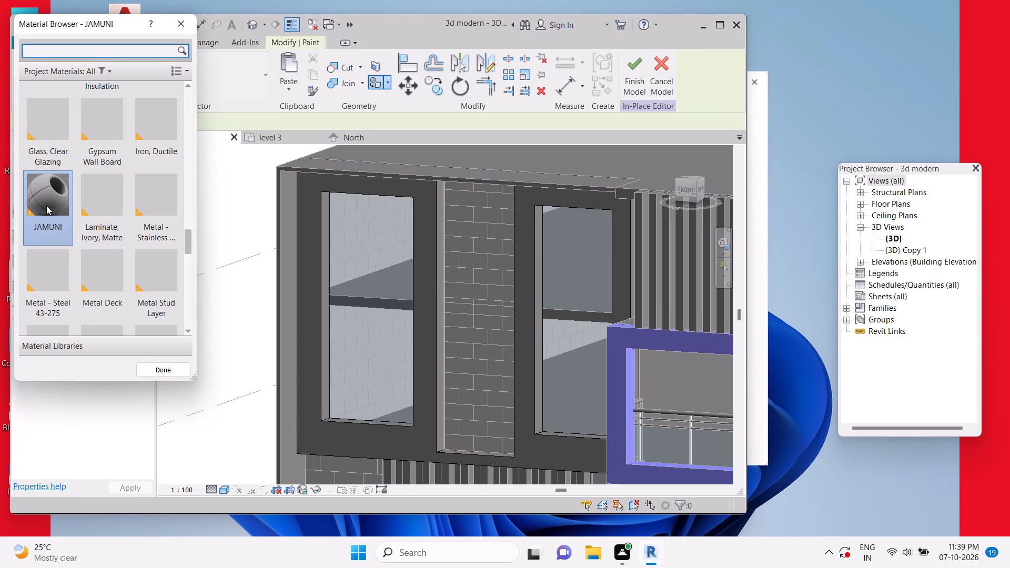
left_click(36, 209)
scroll(340, 207, "up", 5)
left_click(292, 206)
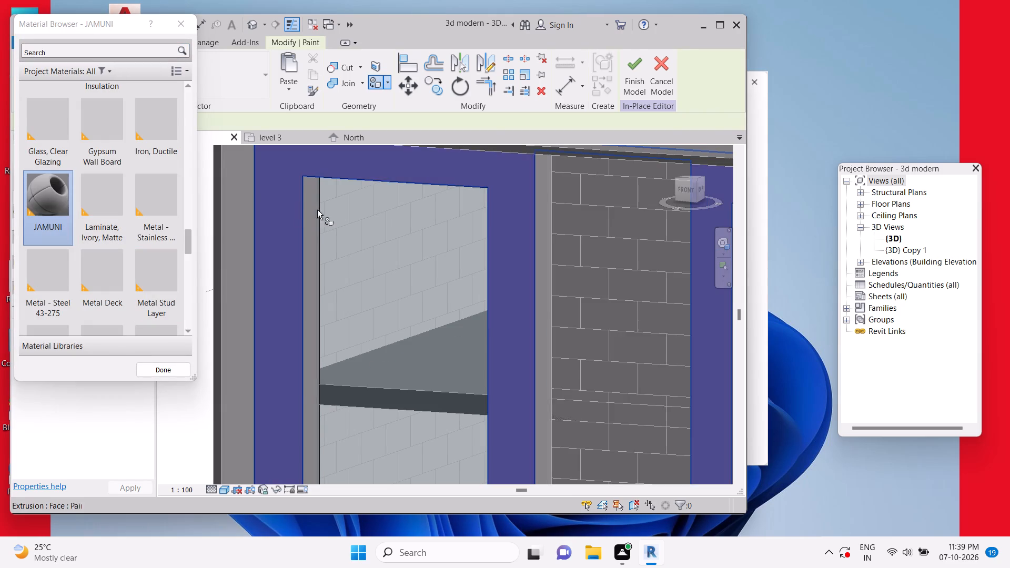
Paint the left window opening's visible jamb, its upper inner face and the frame's outer left side with JAMUNI.
middle_click_drag(355, 213, 354, 255)
scroll(354, 255, "down", 9)
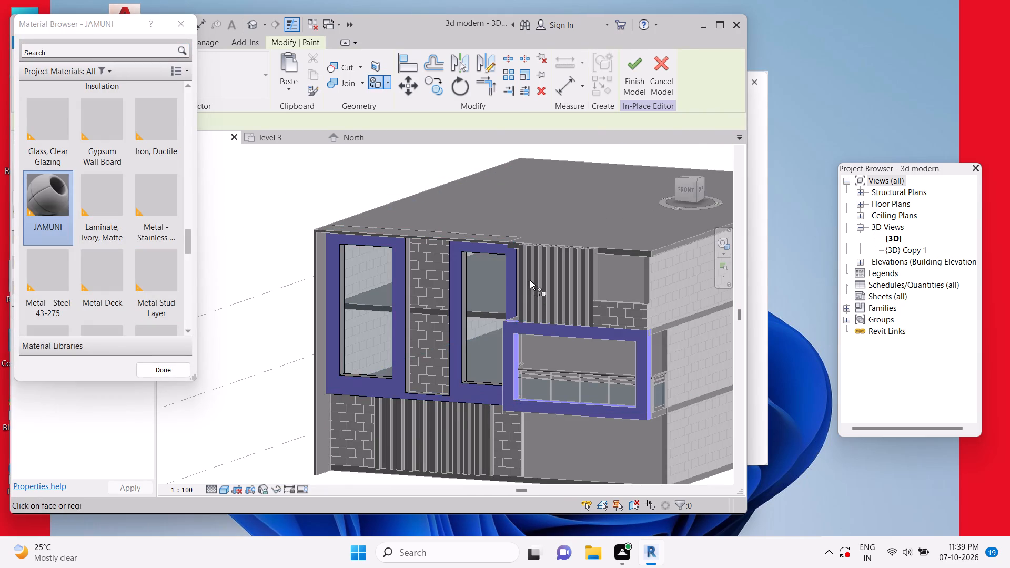
scroll(528, 279, "up", 5)
middle_click_drag(329, 266, 550, 353)
scroll(405, 340, "up", 9)
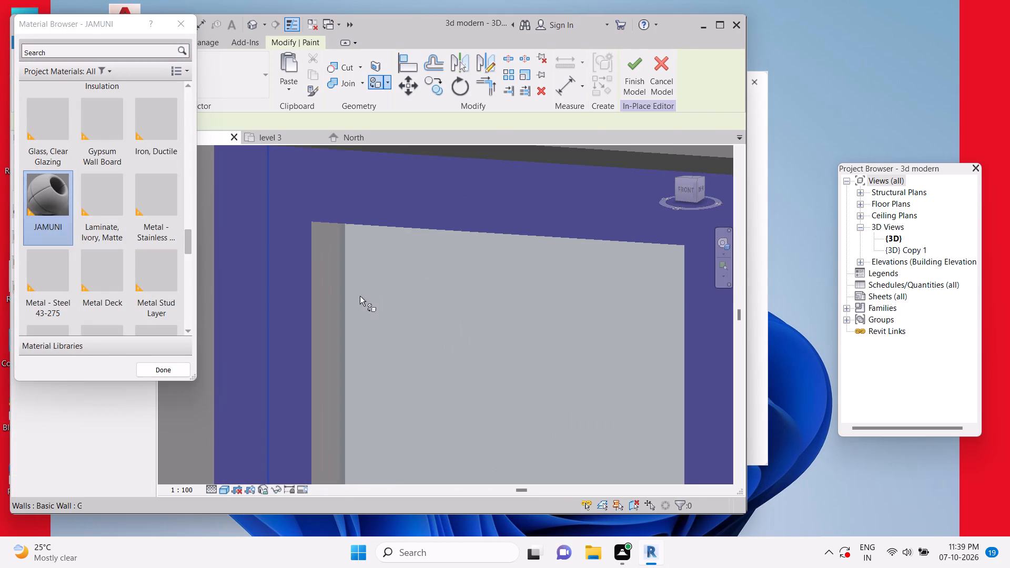
left_click(326, 267)
left_click(367, 222)
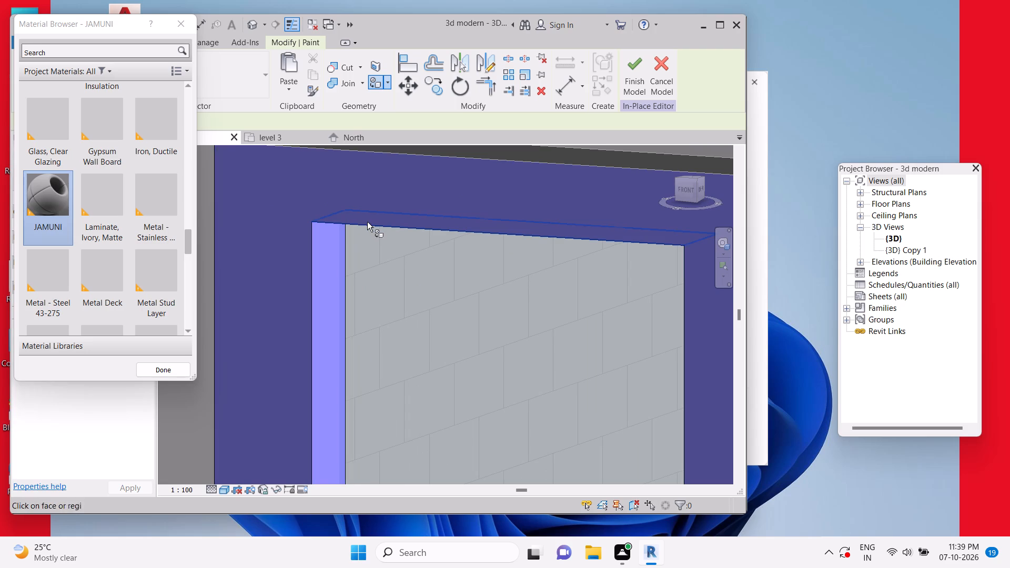
scroll(386, 224, "up", 1)
middle_click_drag(394, 247, 419, 362)
middle_click_drag(251, 280, 318, 222)
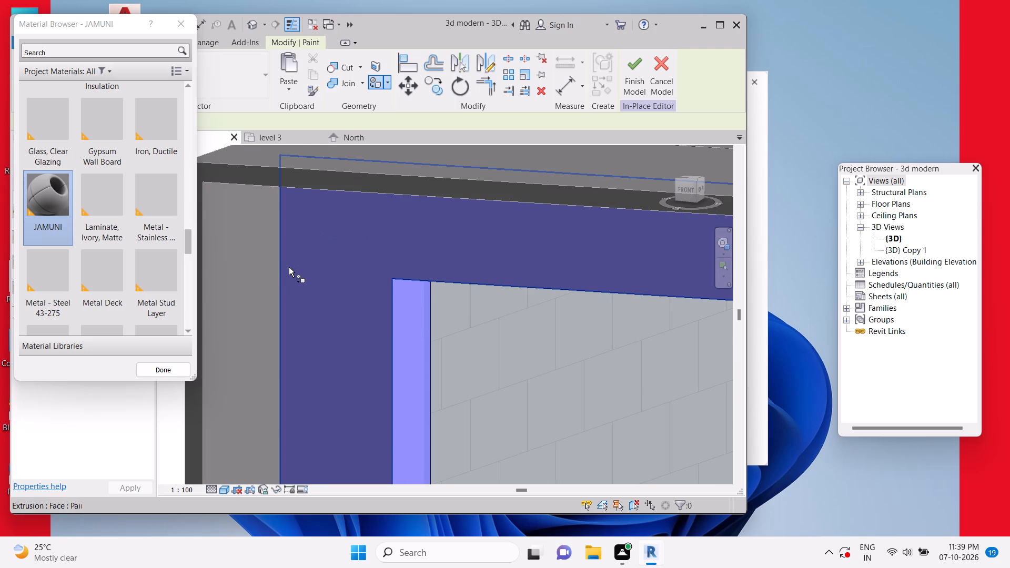
left_click(280, 267)
Paint the middle opening's visible side jamb and the left window opening's sill with JAMUNI.
scroll(356, 268, "down", 8)
middle_click_drag(394, 337, 309, 235)
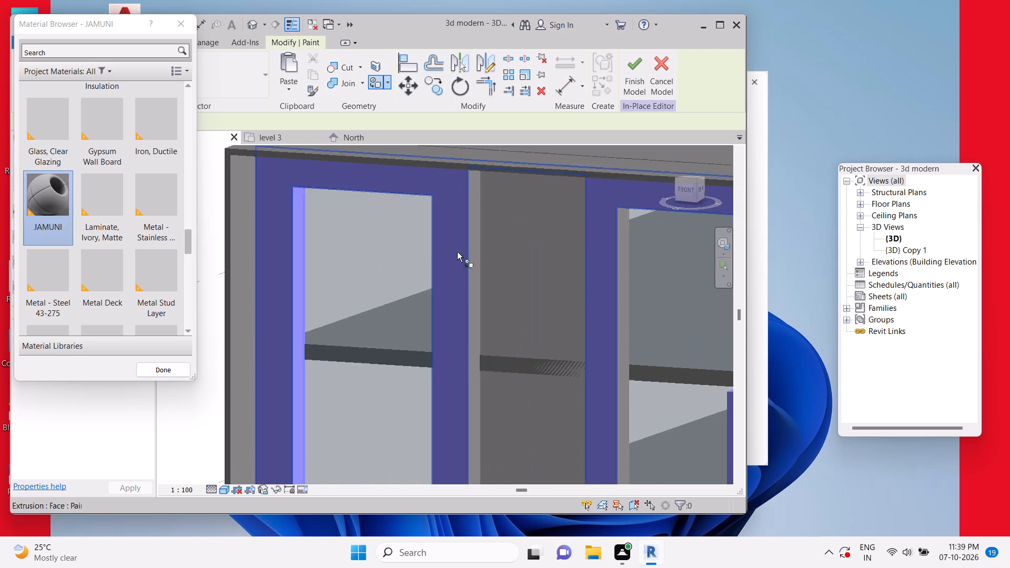
scroll(504, 252, "up", 5)
left_click(443, 275)
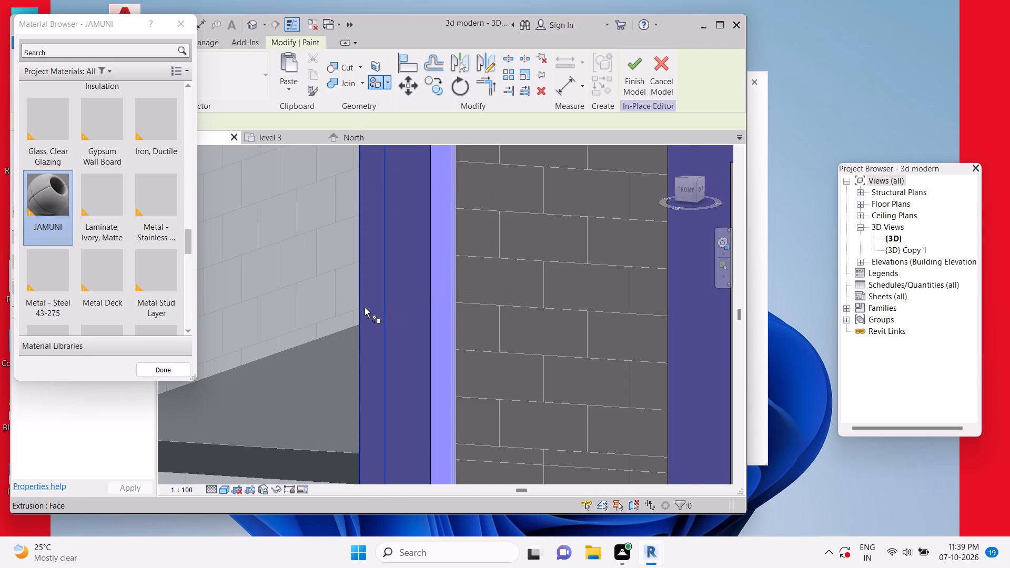
left_click(364, 308)
scroll(416, 280, "down", 5)
middle_click_drag(453, 353, 484, 168)
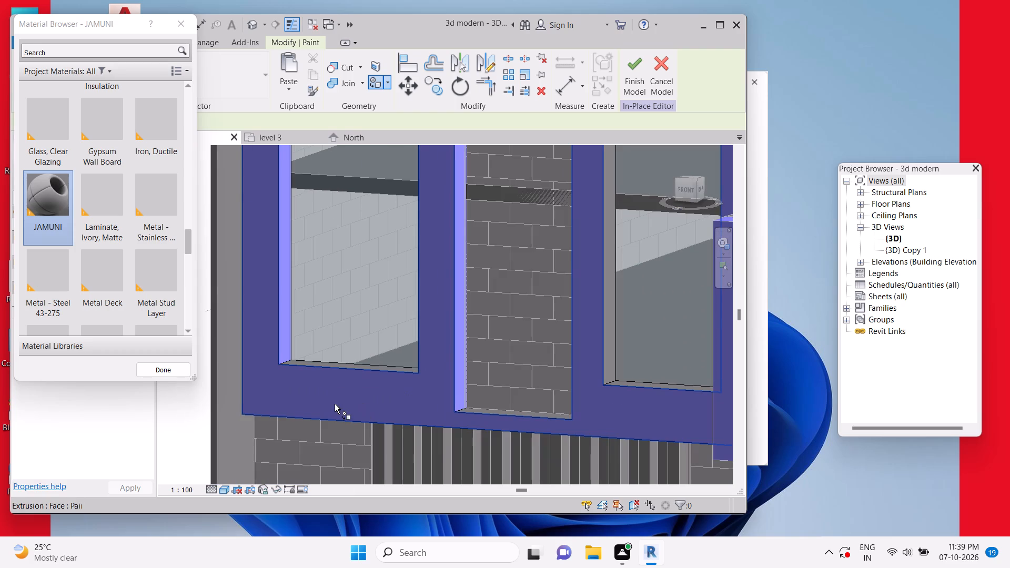
scroll(335, 404, "up", 6)
scroll(271, 349, "up", 3)
left_click(305, 302)
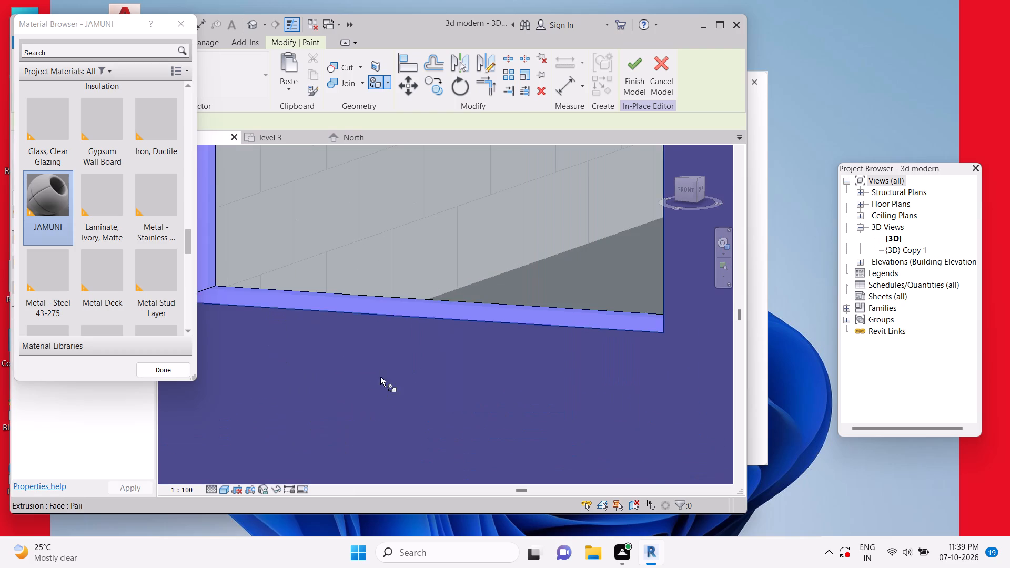
Dismiss the notification card covering the 3D view.
middle_click_drag(393, 359, 492, 189)
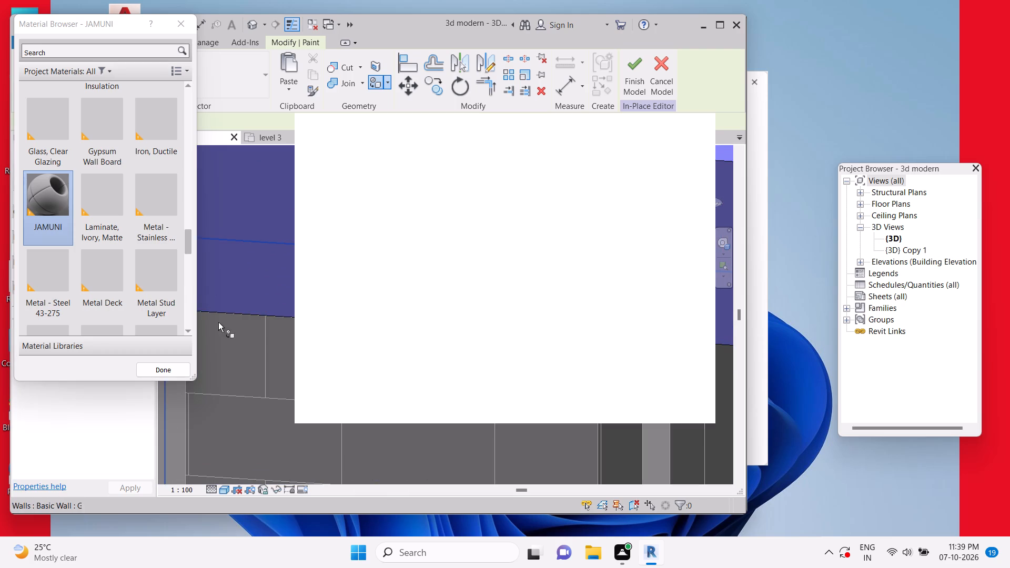
left_click(244, 311)
key("Escape")
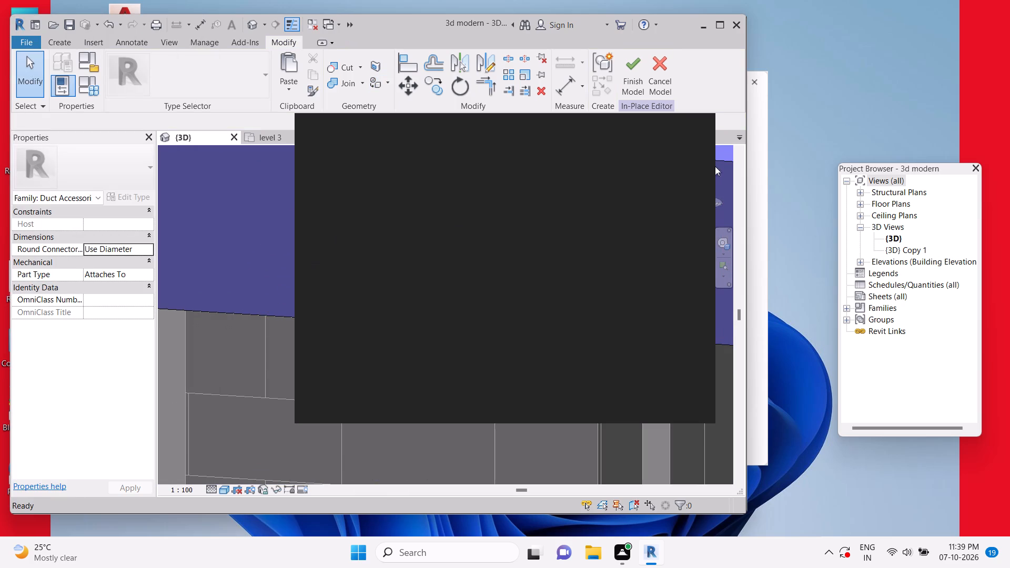
key("Escape")
key("Escape")
left_click(695, 134)
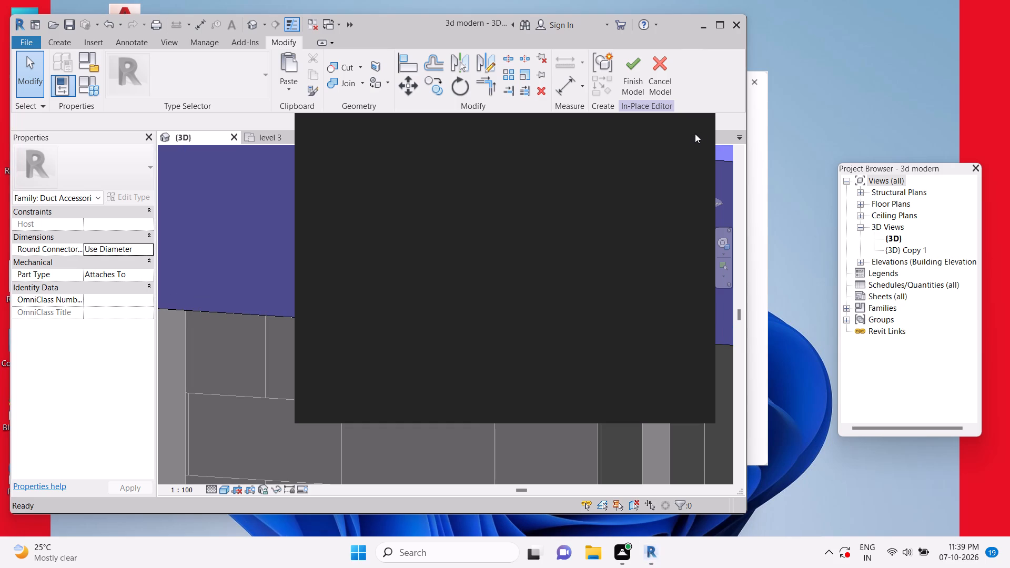
key("Escape")
key("Escape")
key("Escape")
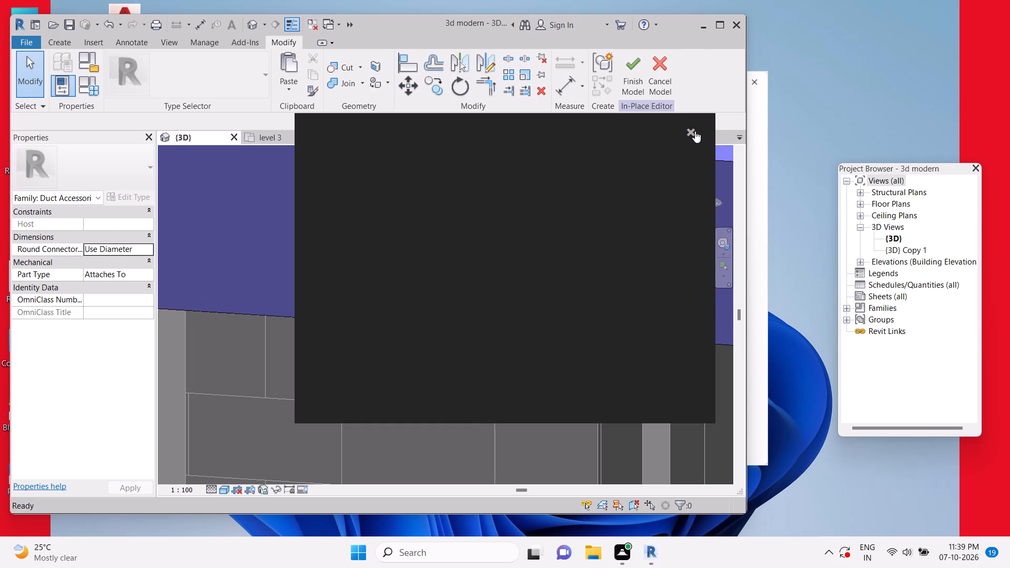
left_click(695, 131)
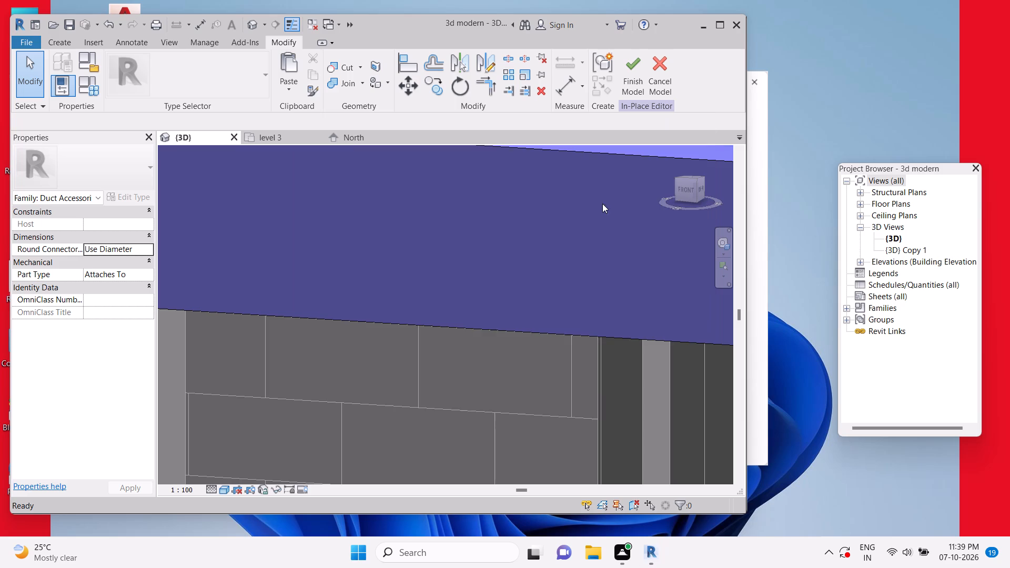
Paint the sill of the frame's middle opening with the JAMUNI material.
scroll(600, 230, "down", 14)
middle_click_drag(561, 284, 392, 352)
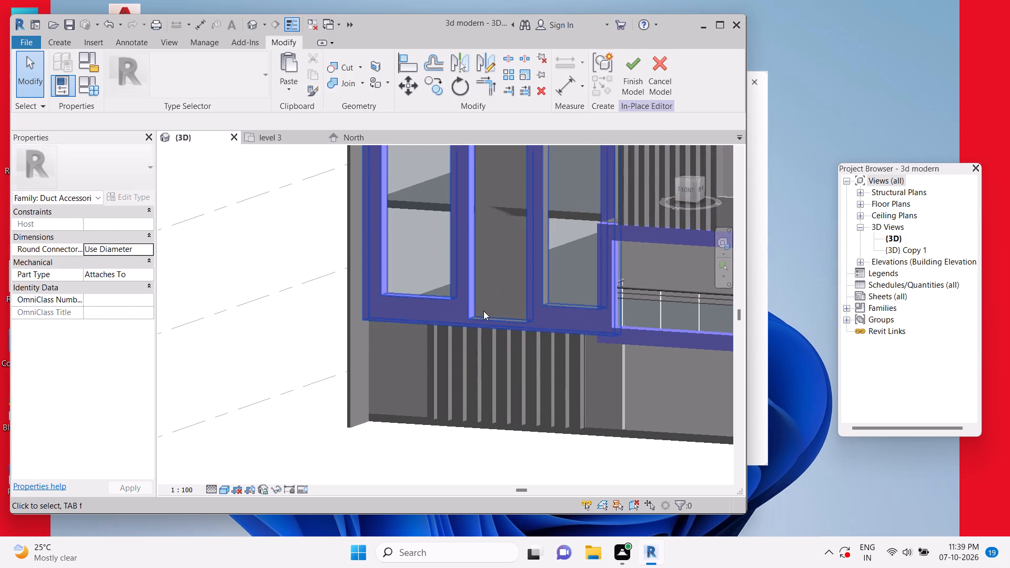
middle_click_drag(538, 353, 505, 413, "shift")
scroll(507, 282, "up", 7)
middle_click_drag(487, 256, 488, 291)
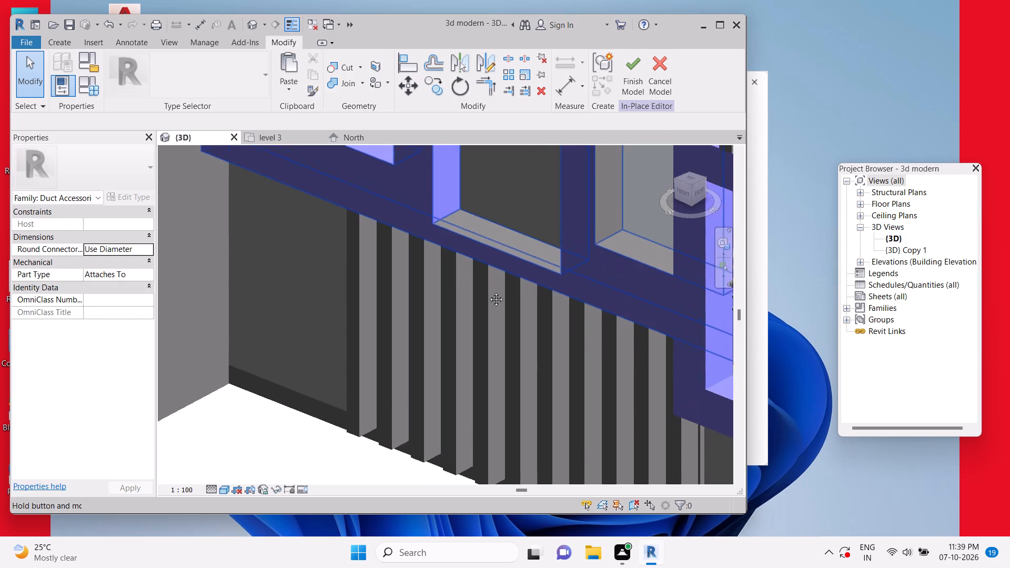
middle_click_drag(488, 291, 490, 330)
key("Escape")
key("Escape")
key("p")
key("t")
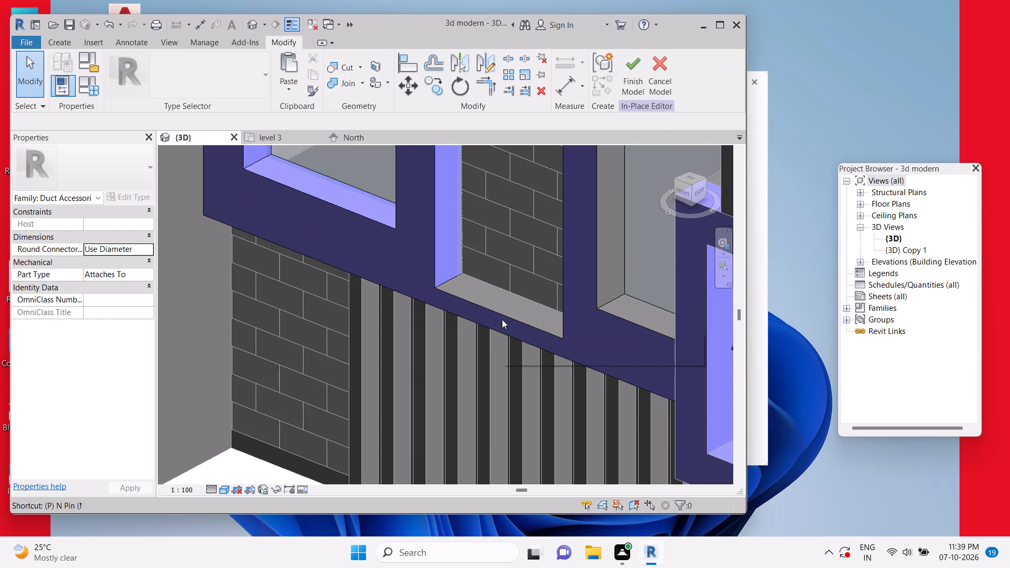
left_click(56, 202)
scroll(517, 336, "up", 6)
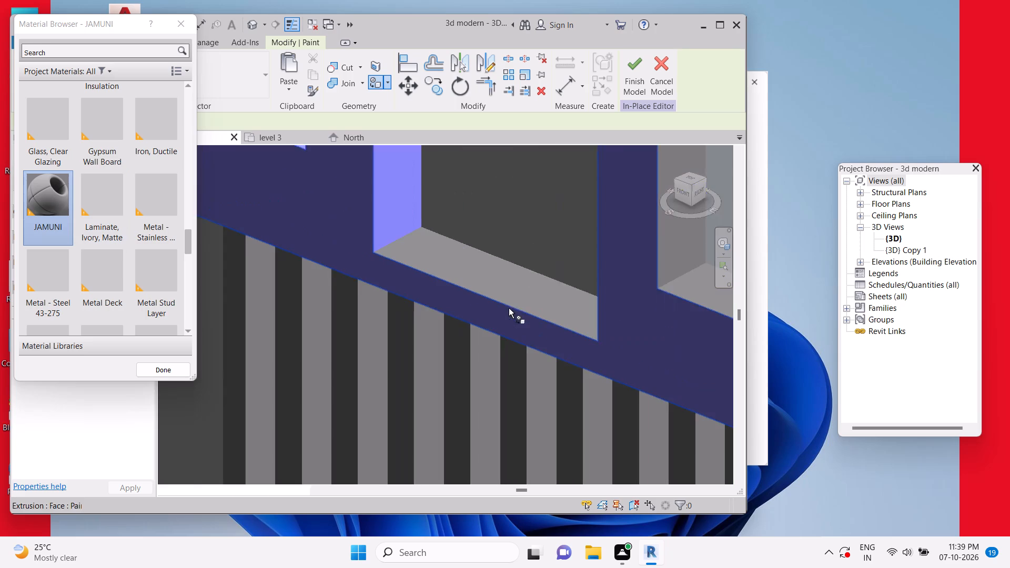
left_click(513, 283)
left_click(488, 328)
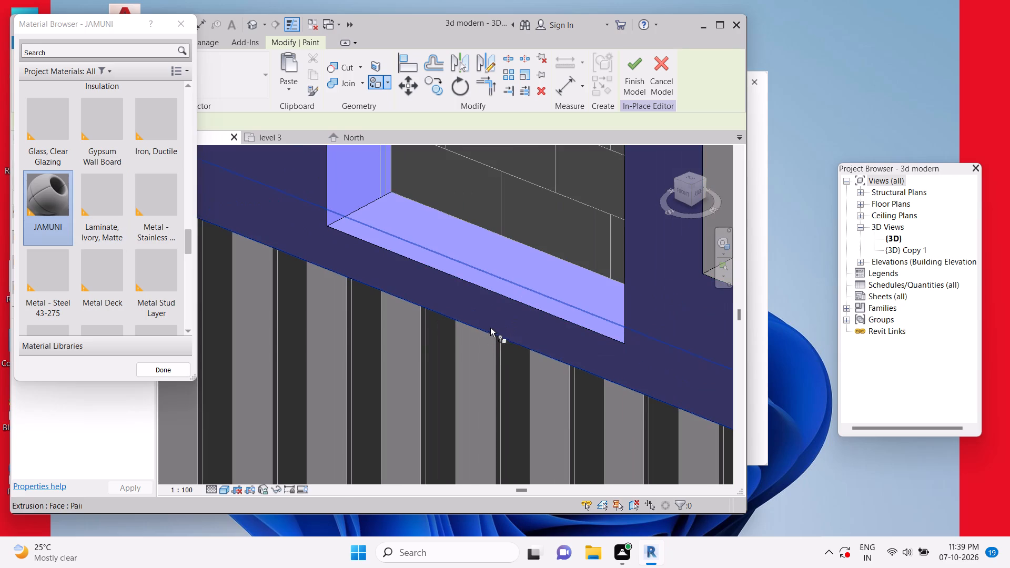
Paint the right window opening's visible side jamb and its sill with JAMUNI.
scroll(501, 329, "down", 9)
middle_click_drag(593, 278, 593, 415)
middle_click_drag(575, 288, 574, 386)
scroll(575, 383, "up", 1)
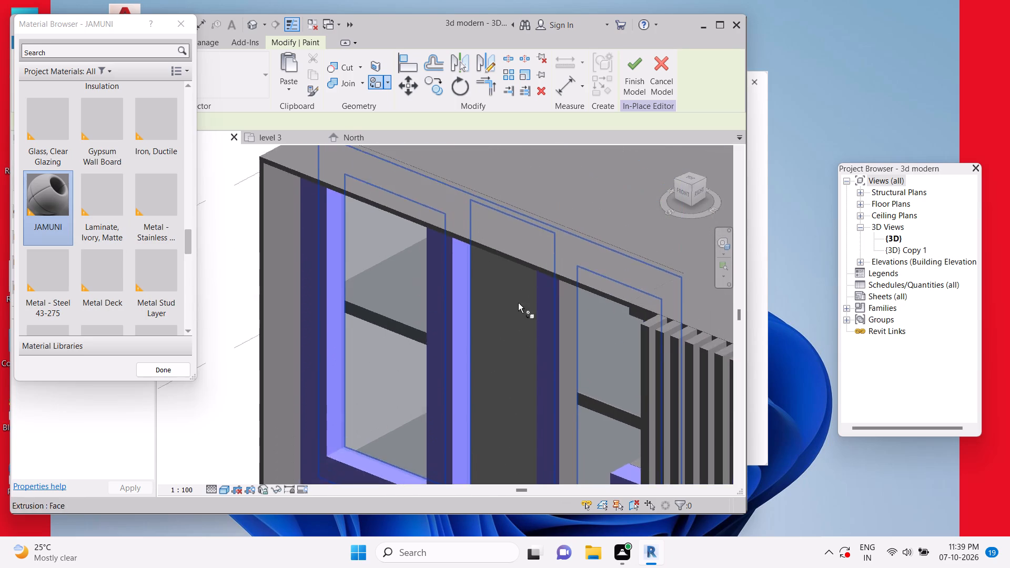
scroll(466, 227, "up", 5)
scroll(656, 330, "up", 1)
middle_click_drag(655, 330, 500, 246)
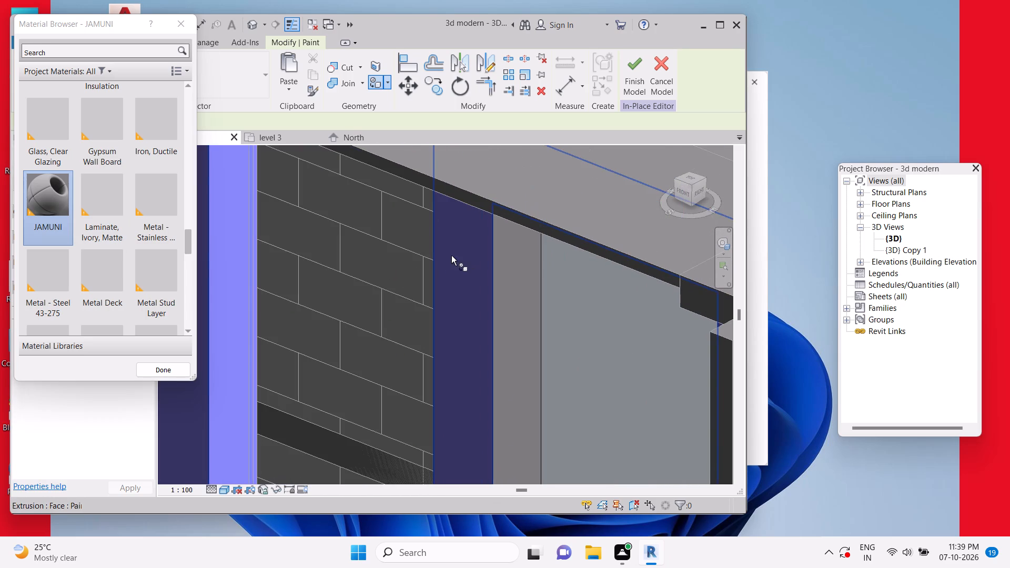
left_click(439, 256)
left_click(507, 270)
scroll(527, 310, "down", 5)
middle_click_drag(569, 396, 520, 140)
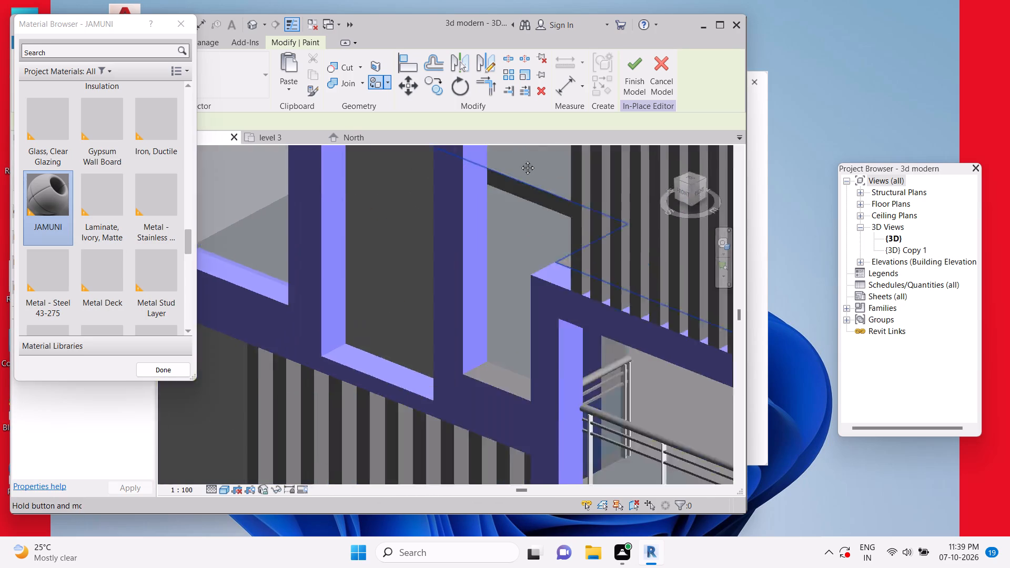
middle_click_drag(518, 248, 520, 178)
scroll(515, 281, "up", 5)
left_click(503, 321)
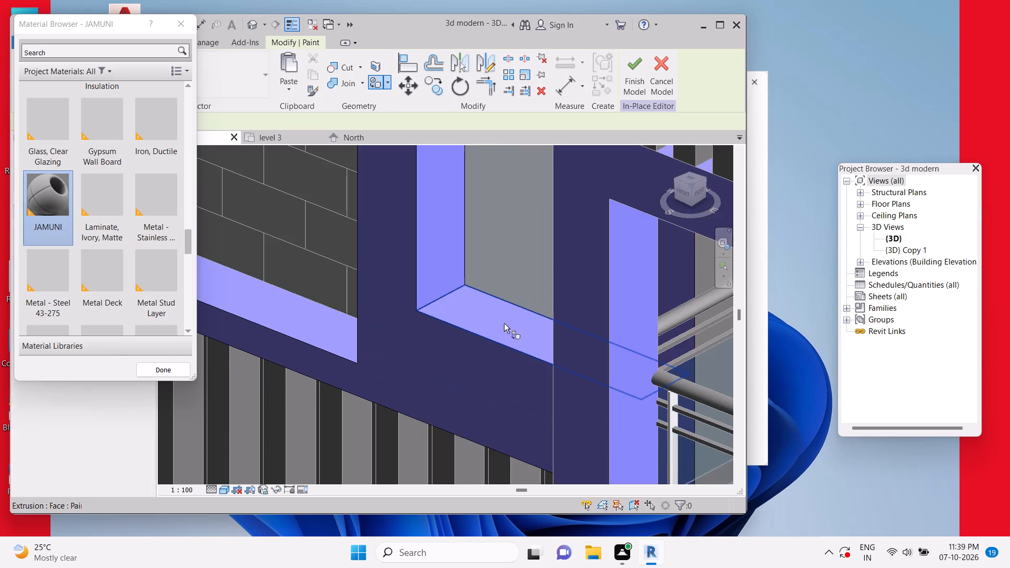
left_click(466, 434)
Finish the in-place model of the three-opening frame and save the project.
scroll(550, 300, "down", 8)
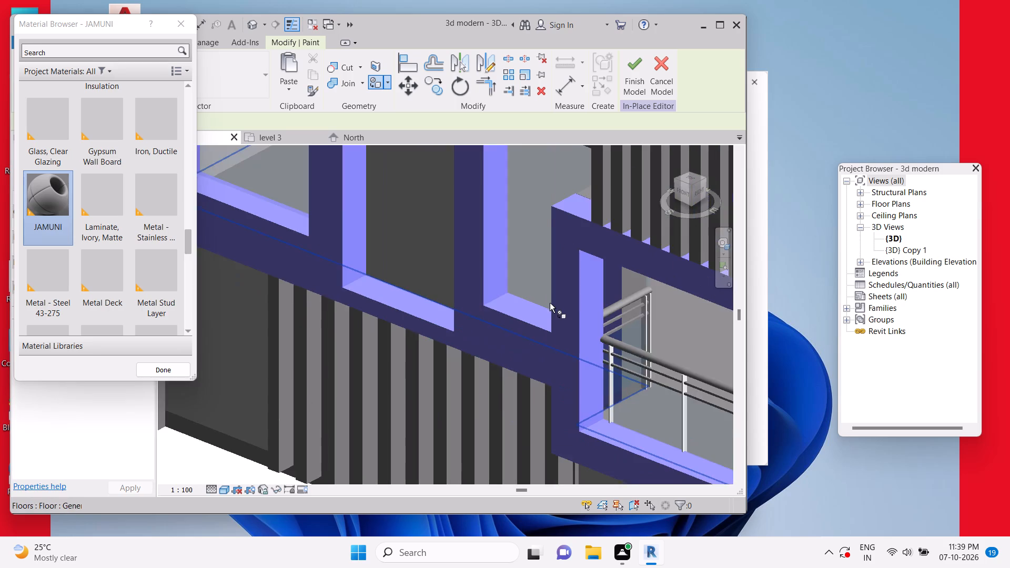
scroll(550, 303, "down", 6)
middle_click_drag(544, 325, 656, 298, "shift")
middle_click_drag(640, 379, 400, 252)
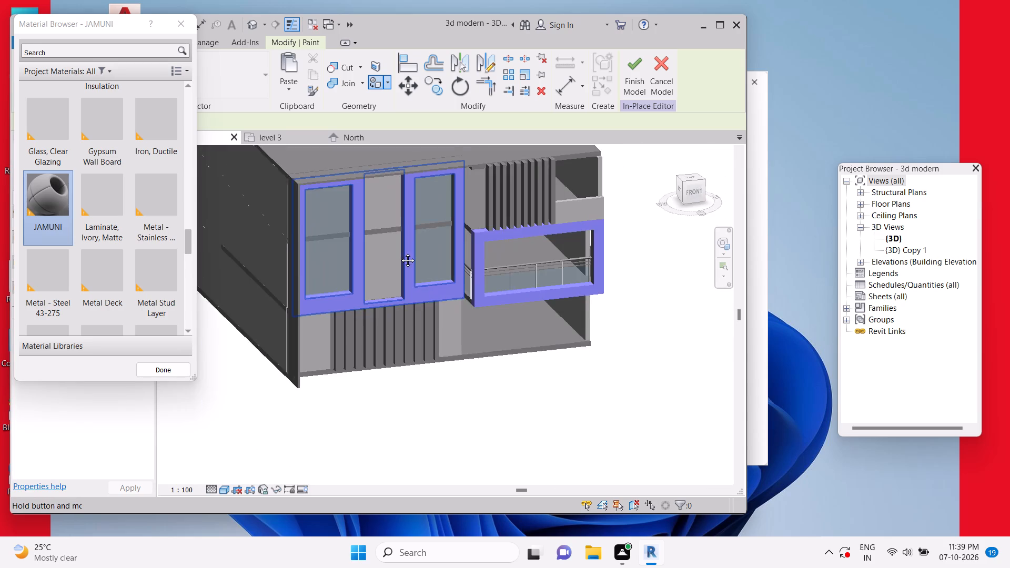
middle_click_drag(493, 308, 555, 333, "shift")
scroll(638, 287, "up", 12)
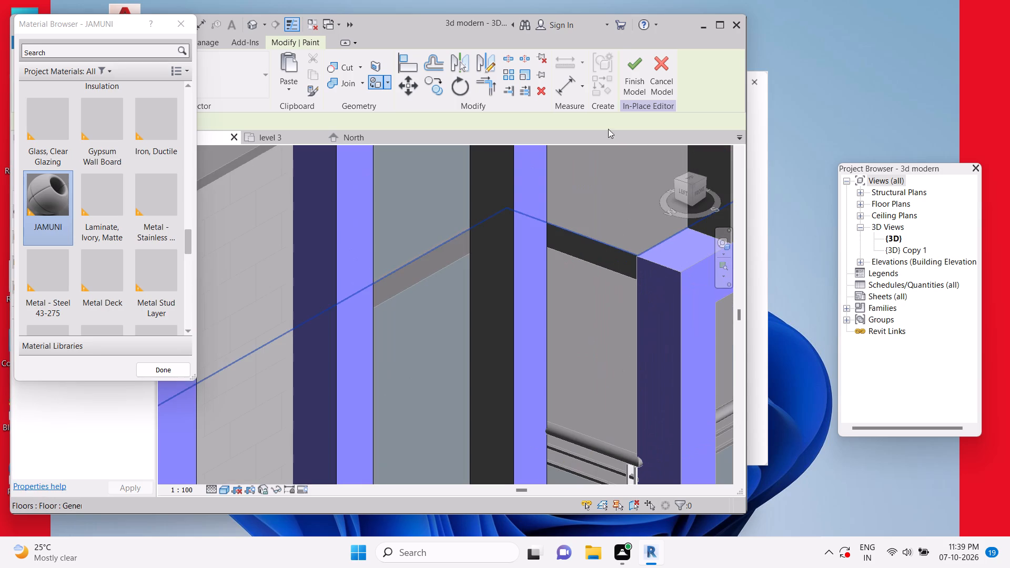
left_click(647, 75)
key("Escape")
scroll(529, 308, "down", 5)
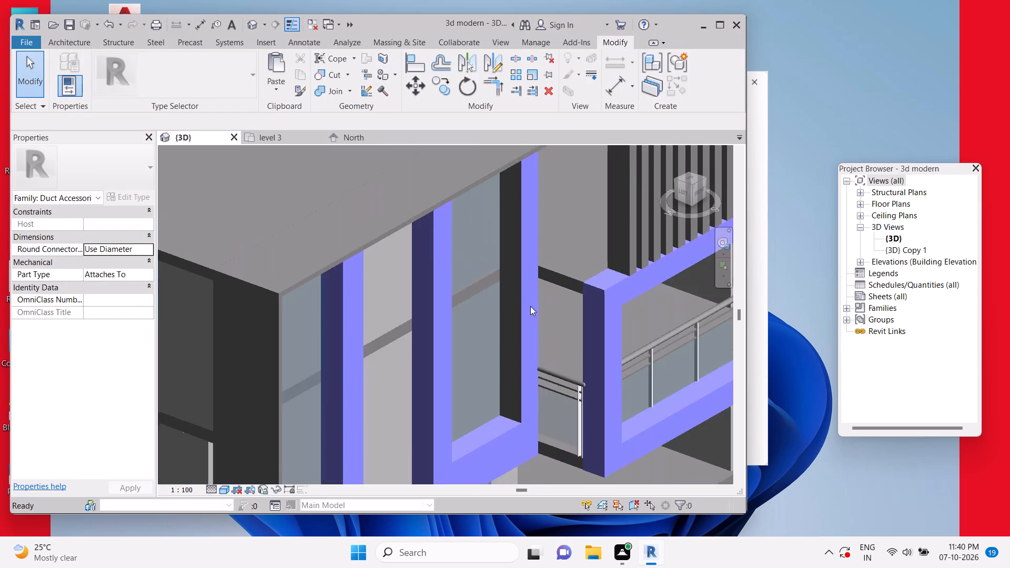
scroll(530, 306, "down", 5)
key("ctrl+s")
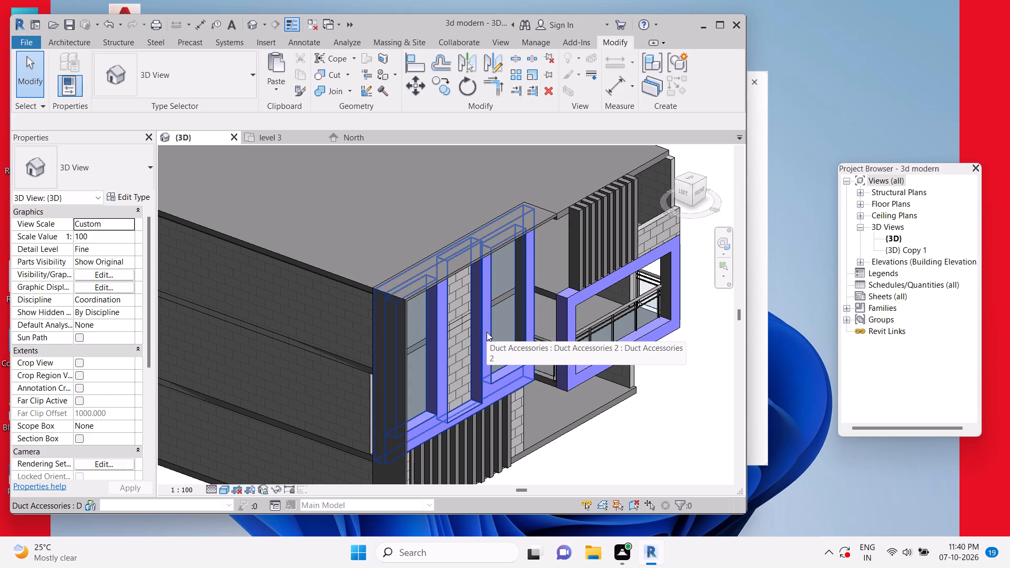
Edit the ground-floor strip model in place, paint the panel face between the vertical strips with Wood - Stained, and finish the model.
scroll(486, 357, "down", 4)
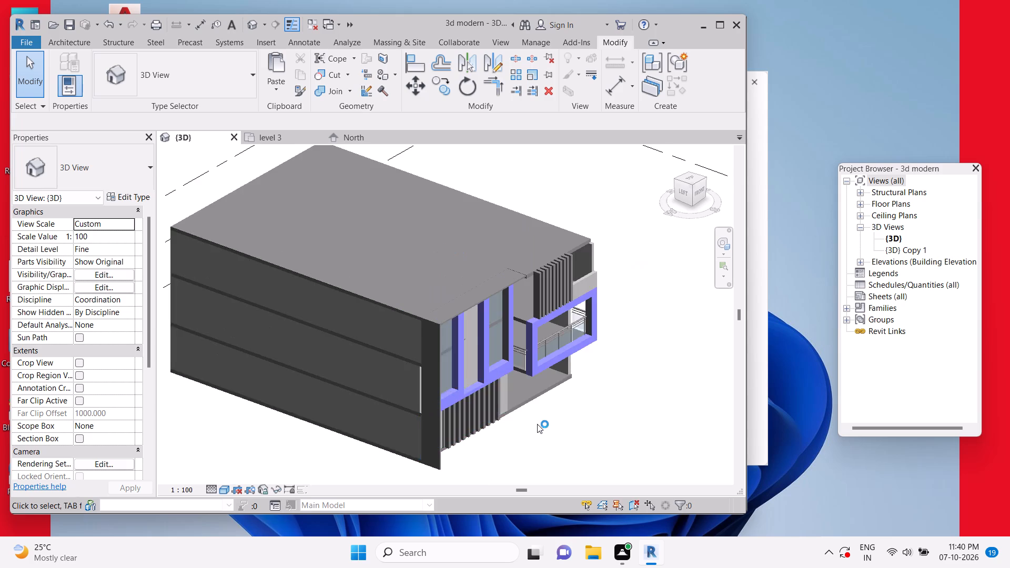
middle_click_drag(536, 425, 420, 378)
middle_click_drag(359, 379, 520, 396)
scroll(290, 336, "up", 2)
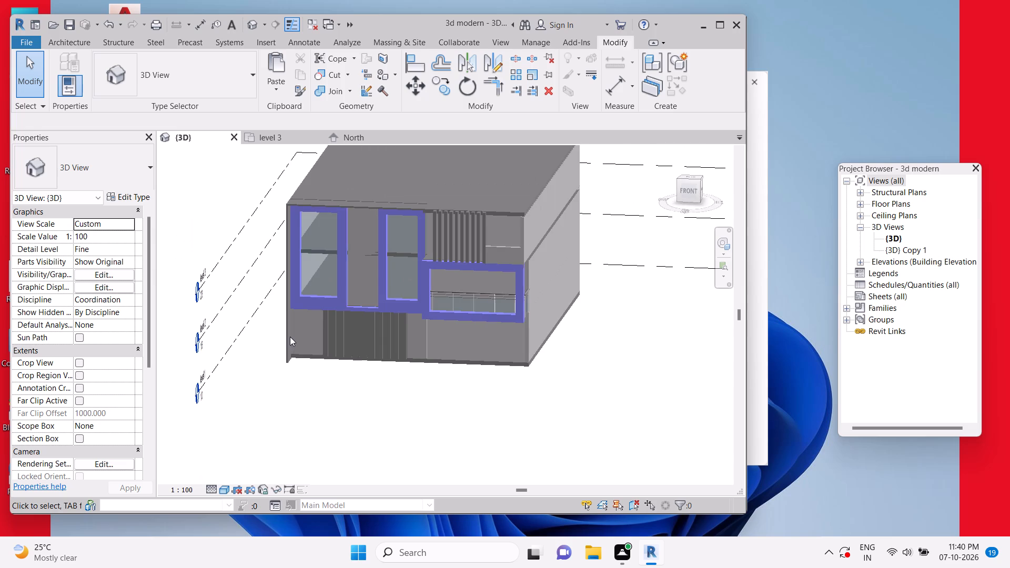
scroll(290, 337, "up", 4)
scroll(508, 358, "up", 4)
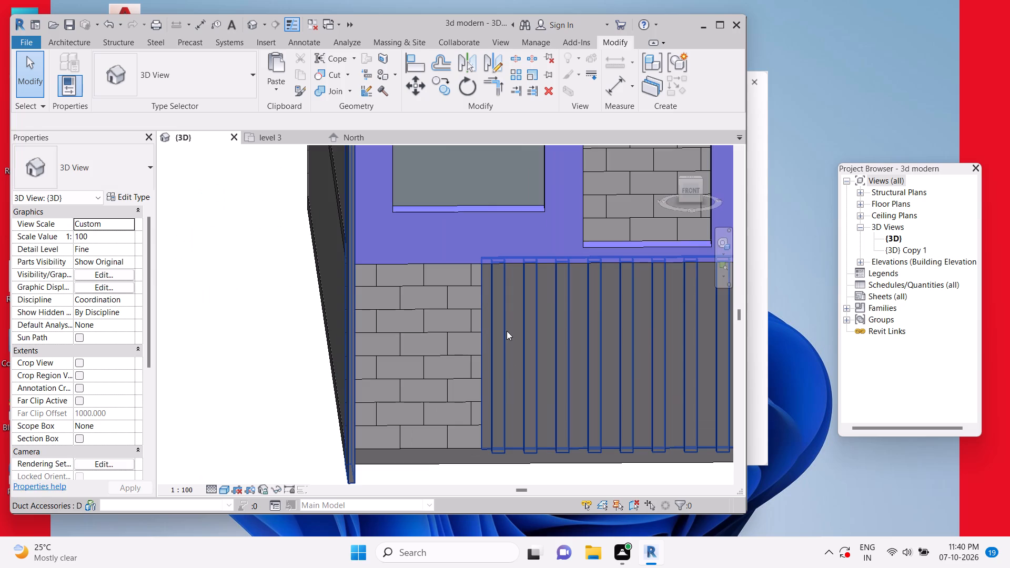
left_click(506, 331)
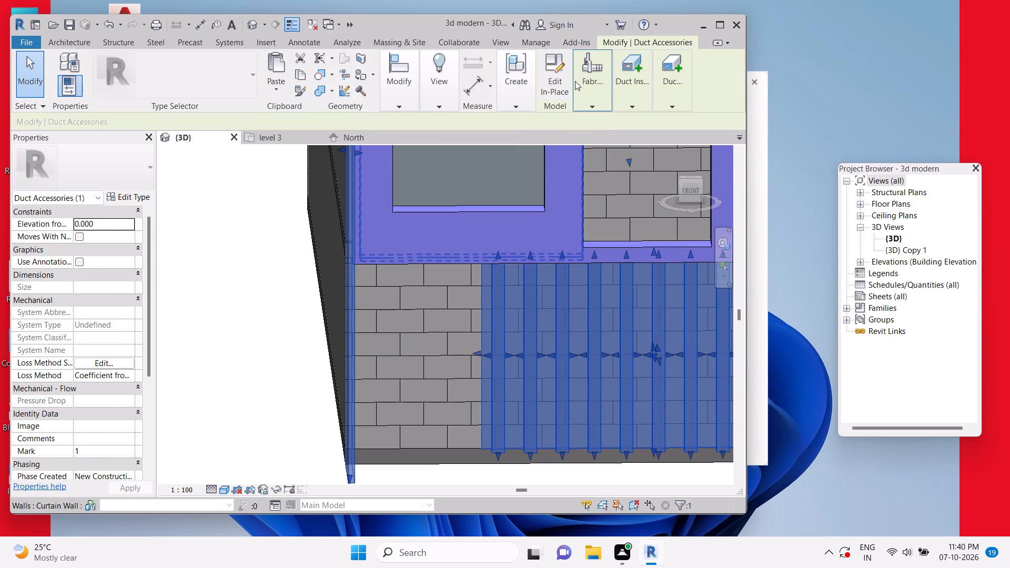
left_click(551, 80)
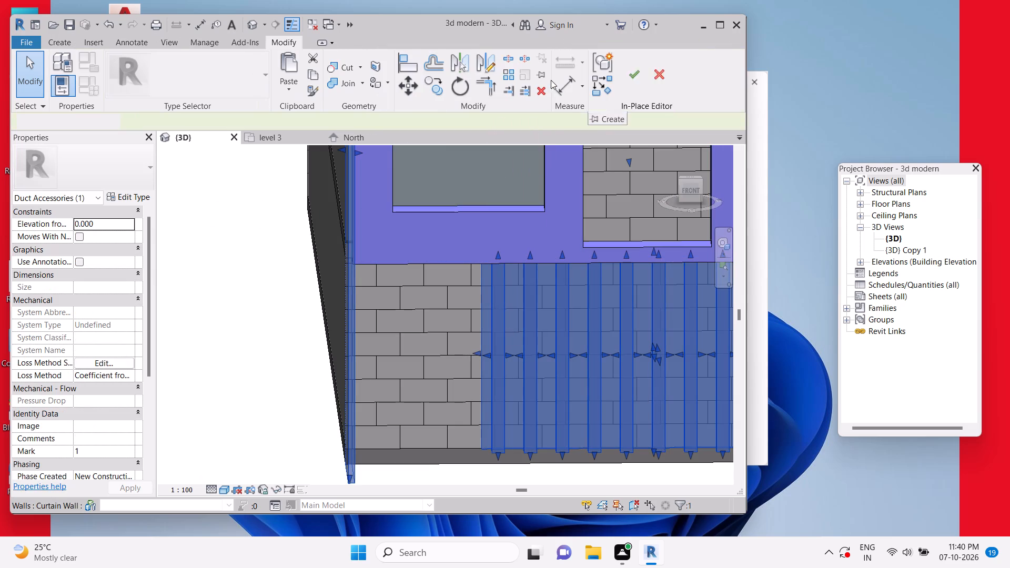
key("p")
key("t")
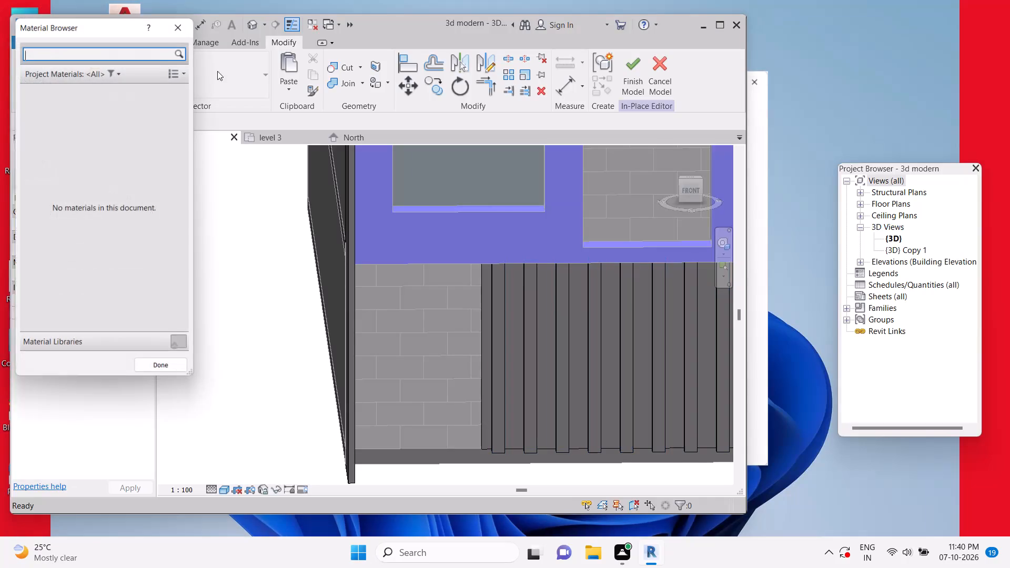
scroll(125, 242, "down", 7)
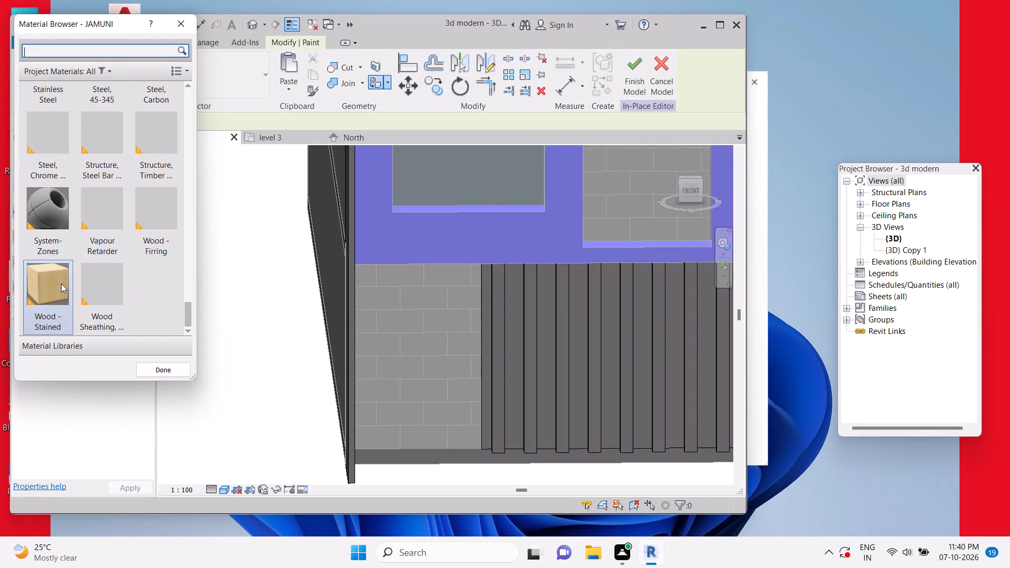
left_click(47, 261)
scroll(520, 376, "up", 5)
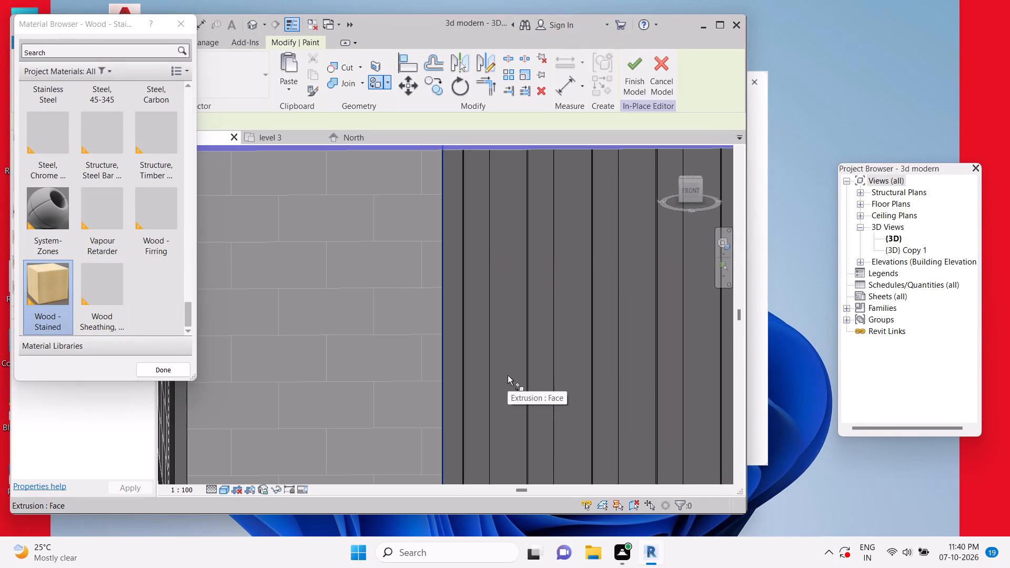
left_click(507, 374)
scroll(484, 305, "down", 13)
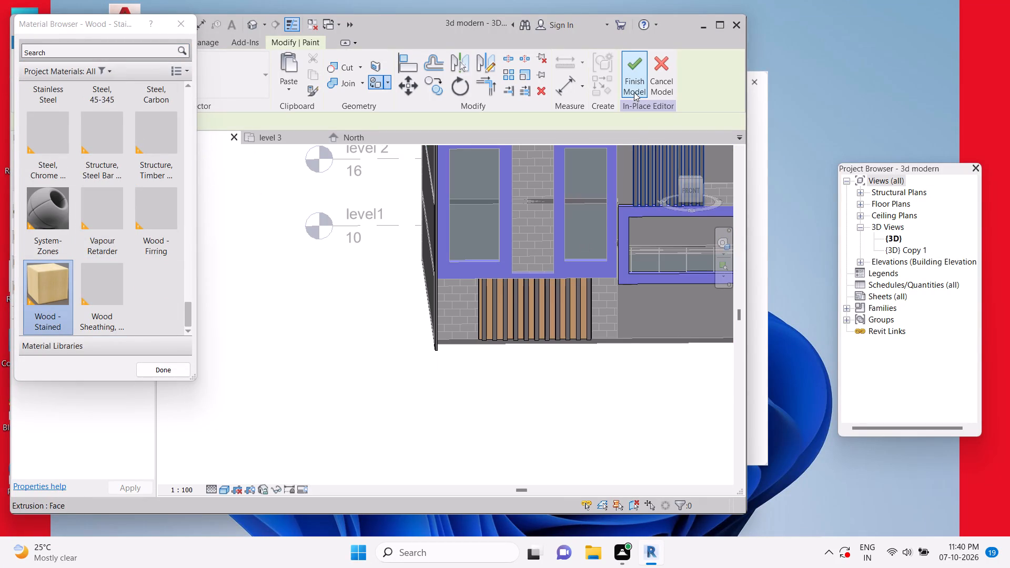
left_click(634, 92)
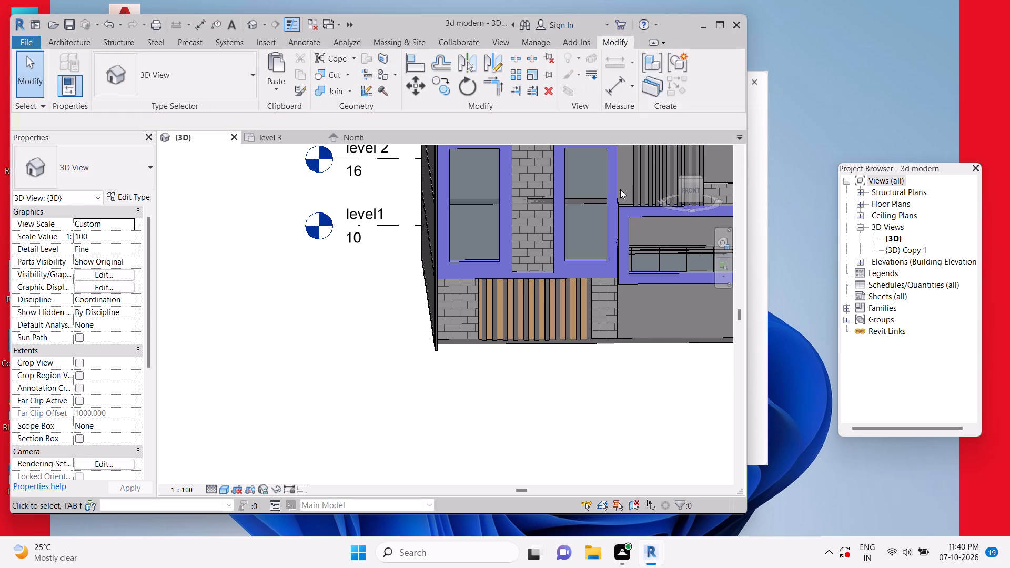
Save the project with the painted ground-floor strip panel.
scroll(495, 267, "down", 3)
middle_click_drag(504, 322, 550, 342, "shift")
scroll(574, 338, "up", 7)
middle_click_drag(574, 353, 528, 358)
key("ctrl+s")
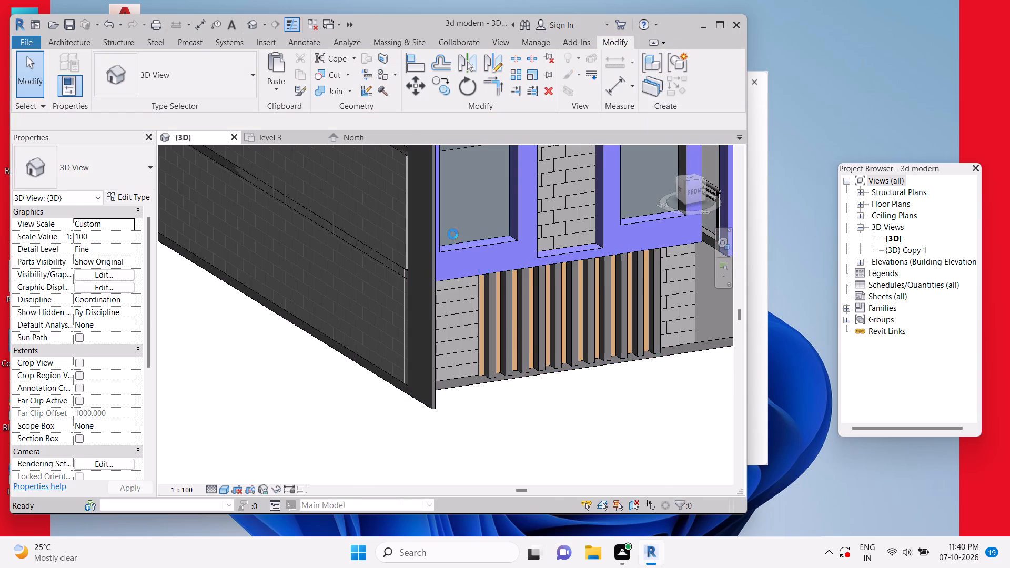
Edit the ground-floor strip model in place and paint the front faces of its vertical strips with Clad - White.
left_click(513, 368)
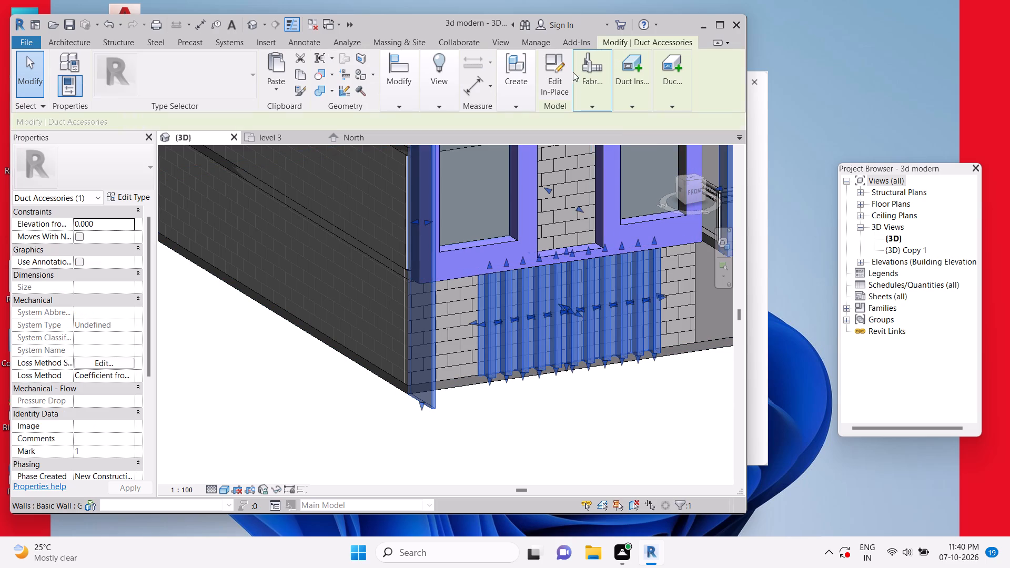
left_click(543, 75)
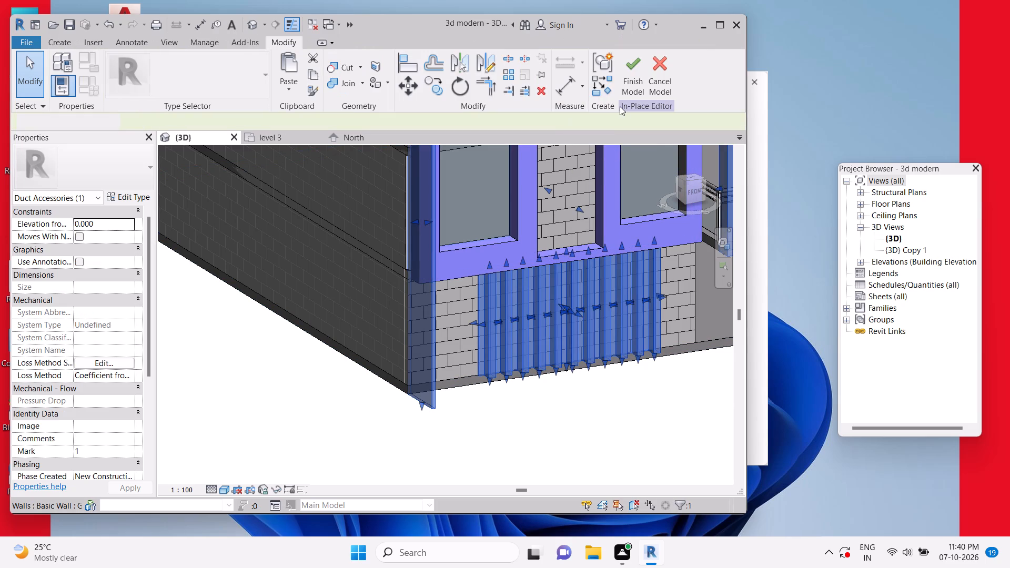
key("p")
key("t")
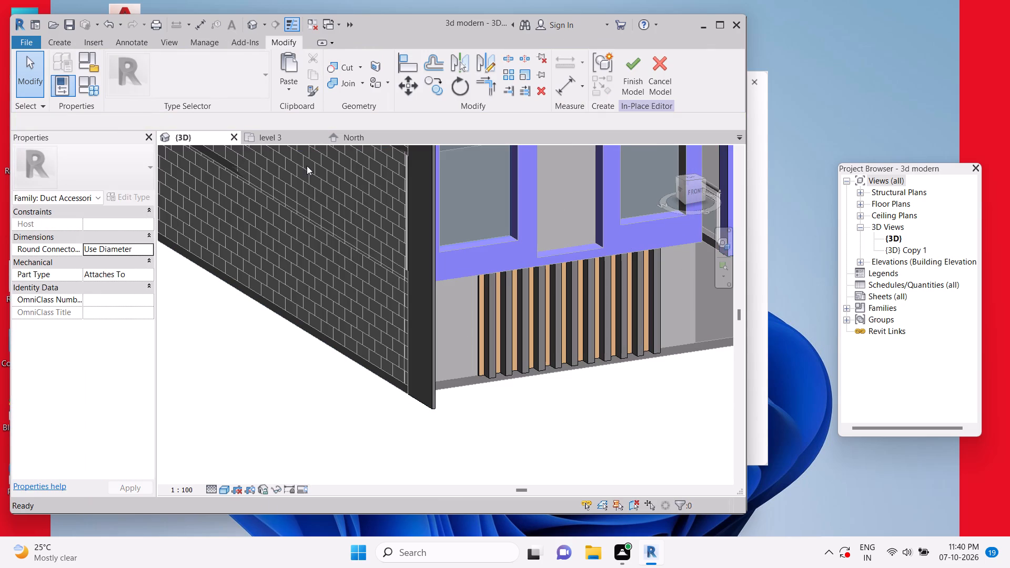
scroll(133, 254, "up", 1)
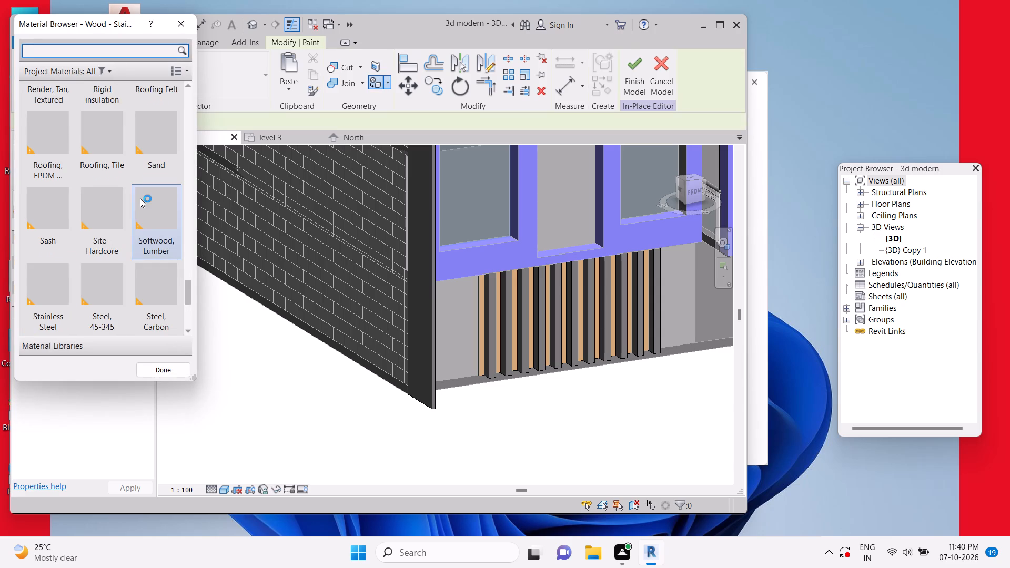
scroll(140, 198, "up", 2)
left_click(49, 48)
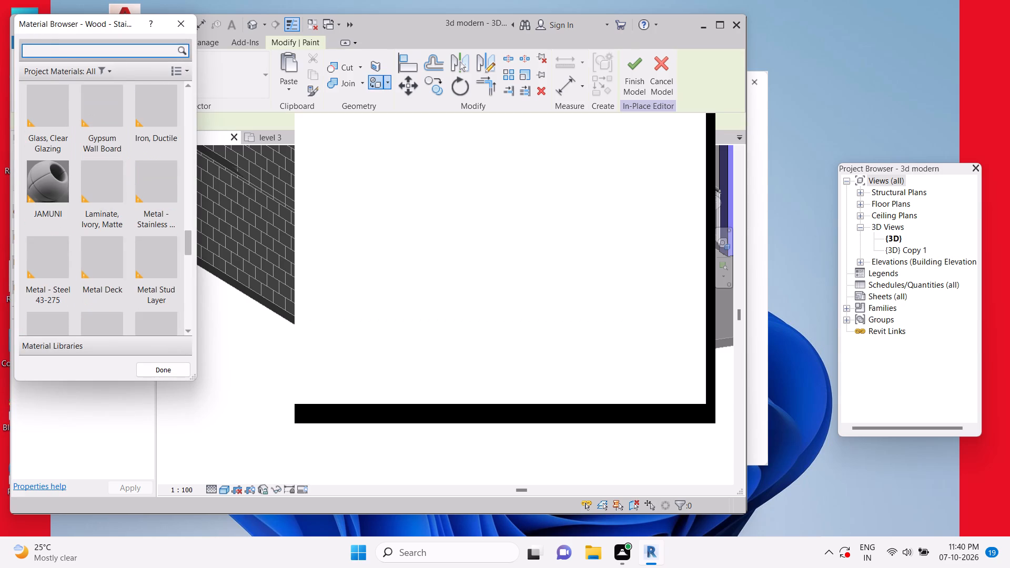
type("WH")
key("i")
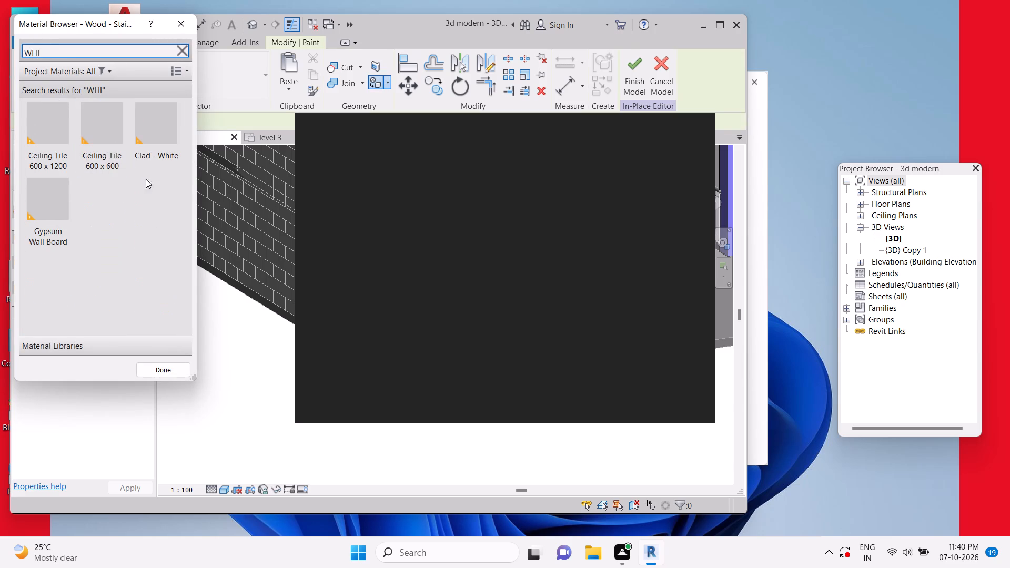
left_click(171, 153)
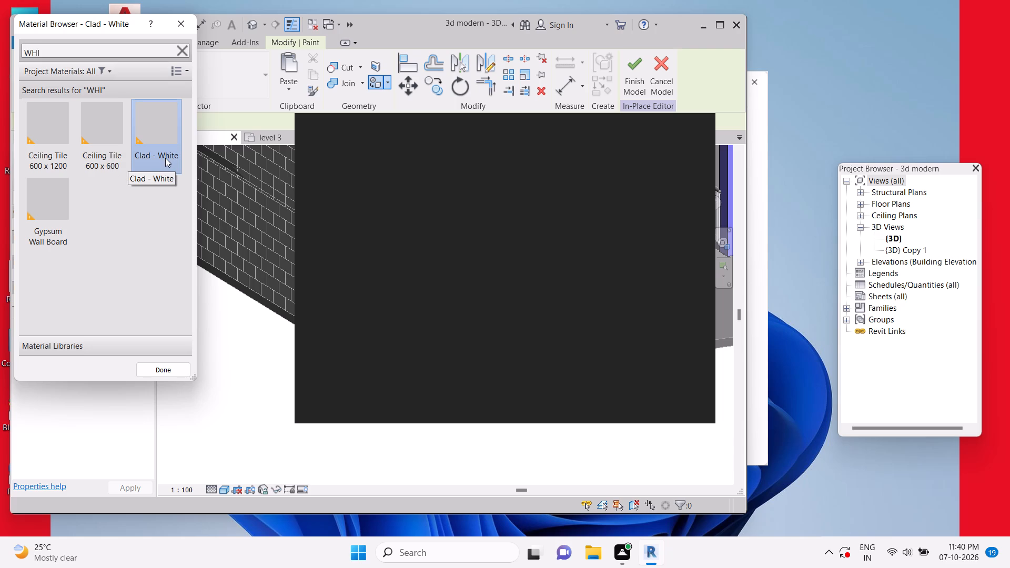
left_click(690, 129)
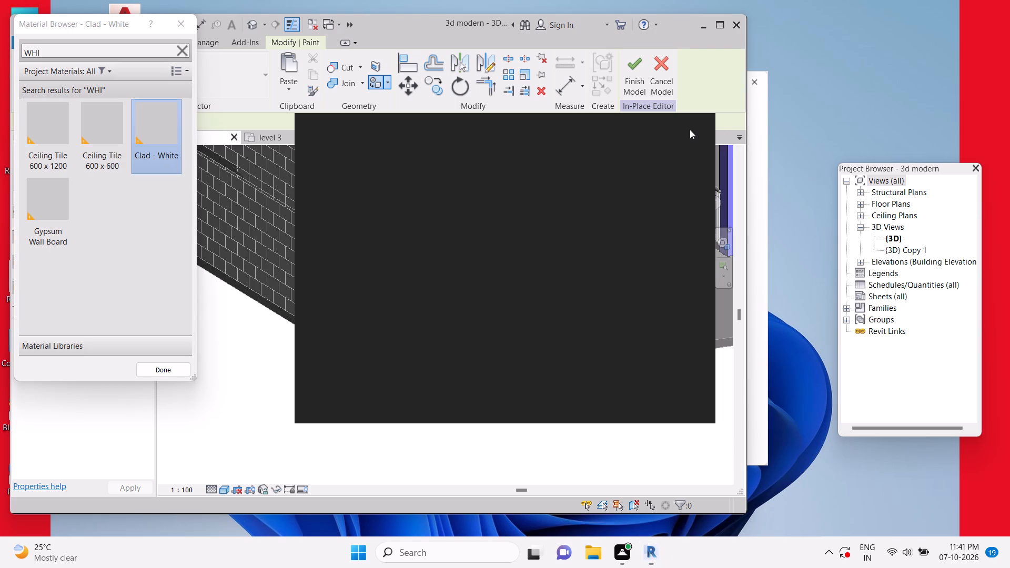
left_click(690, 129)
scroll(500, 313, "up", 6)
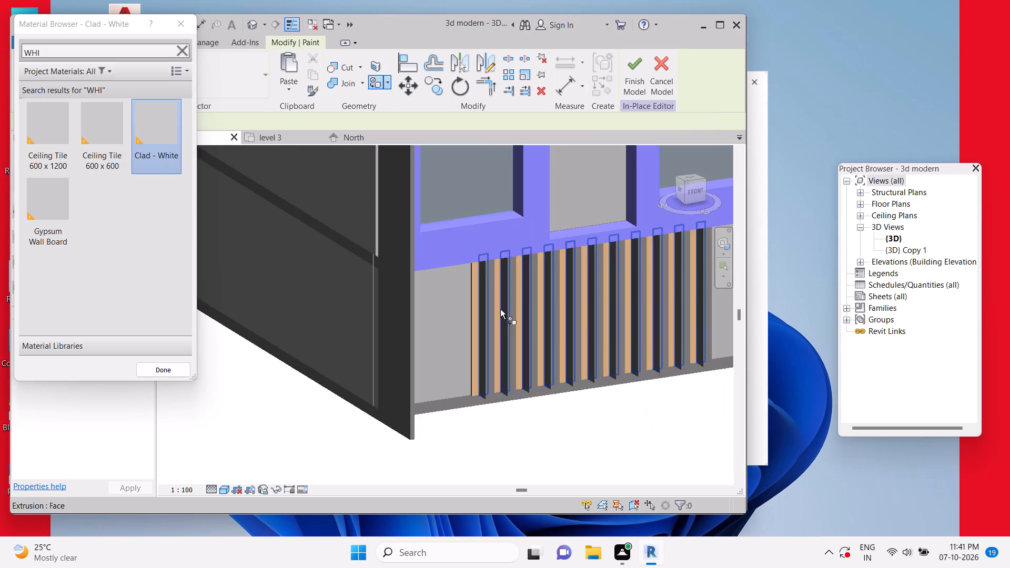
scroll(486, 251, "up", 6)
left_click(476, 216)
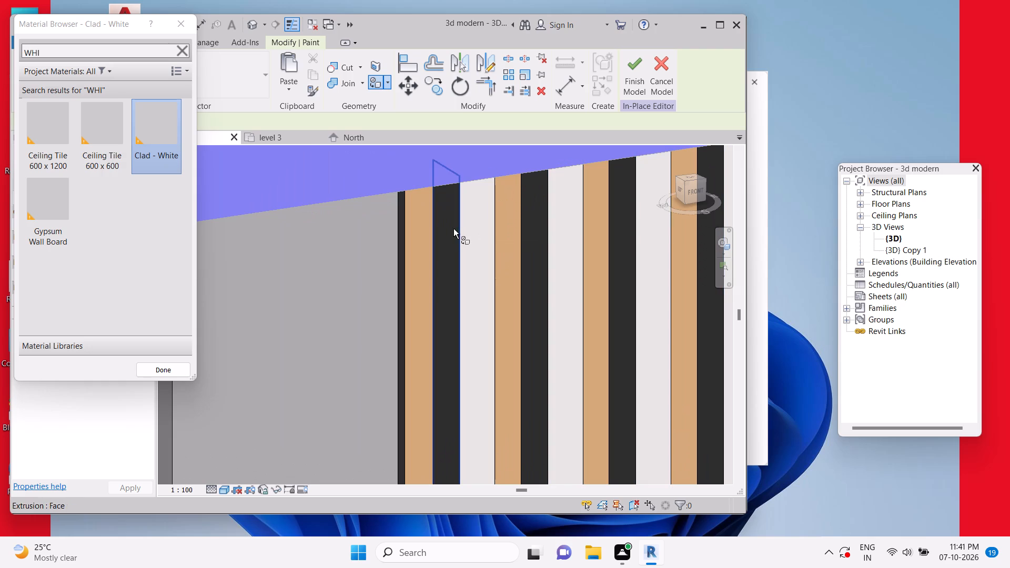
Paint the left side faces of the first six vertical strips from the left end with Clad - White.
left_click(451, 229)
left_click(535, 219)
middle_click_drag(585, 267, 473, 283)
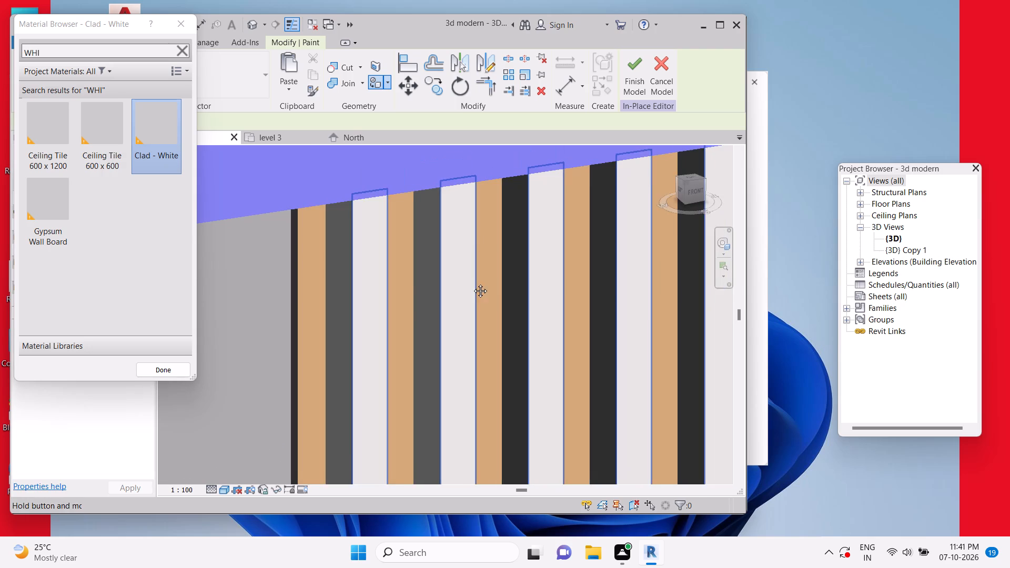
scroll(472, 283, "up", 1)
left_click(517, 285)
middle_click_drag(580, 290, 455, 295)
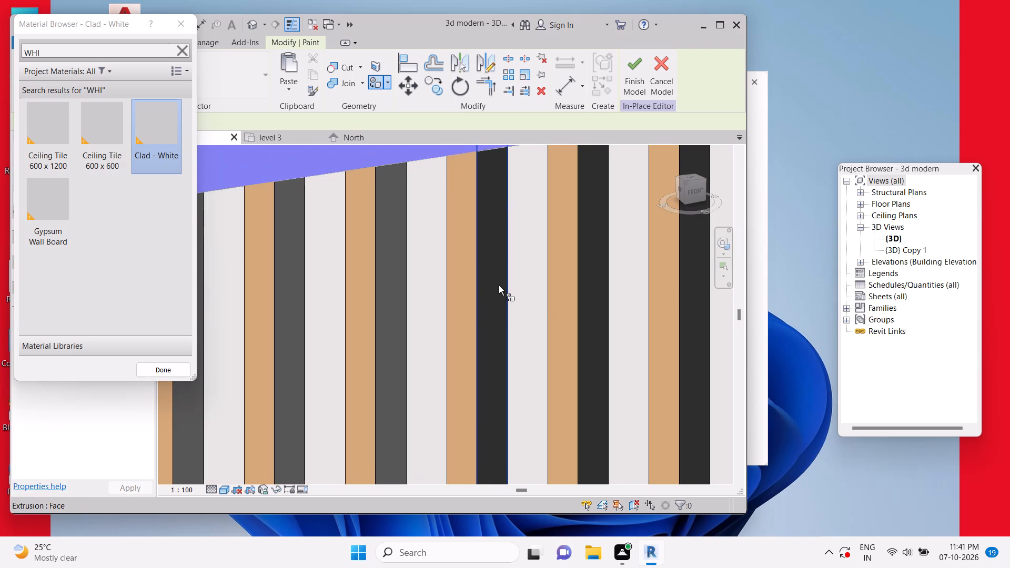
scroll(499, 291, "up", 4)
scroll(511, 295, "down", 9)
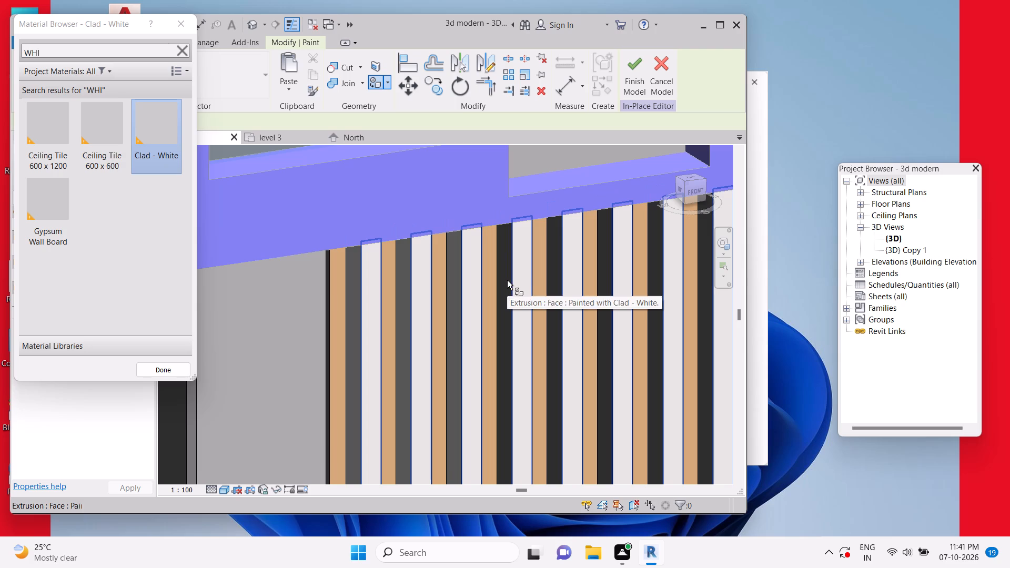
left_click(504, 280)
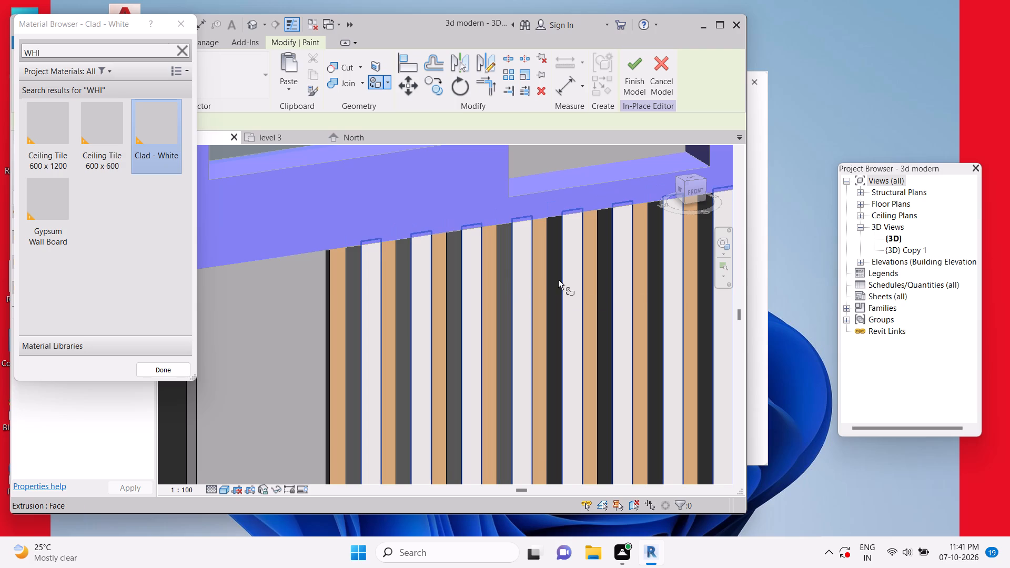
left_click(555, 280)
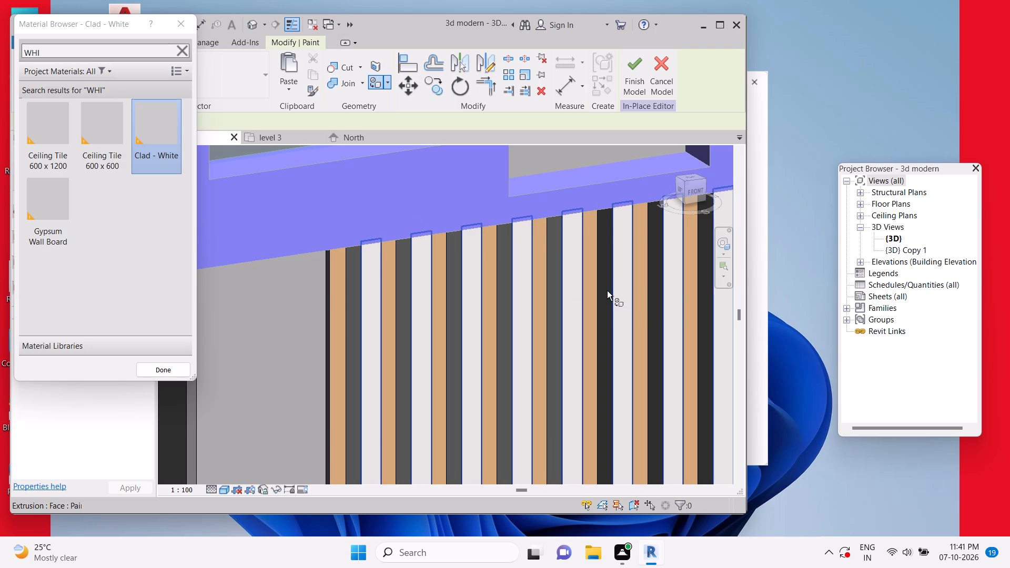
left_click(605, 291)
Paint the left side faces of the remaining vertical strips, up to the right end, with Clad - White.
middle_click_drag(620, 292, 488, 308)
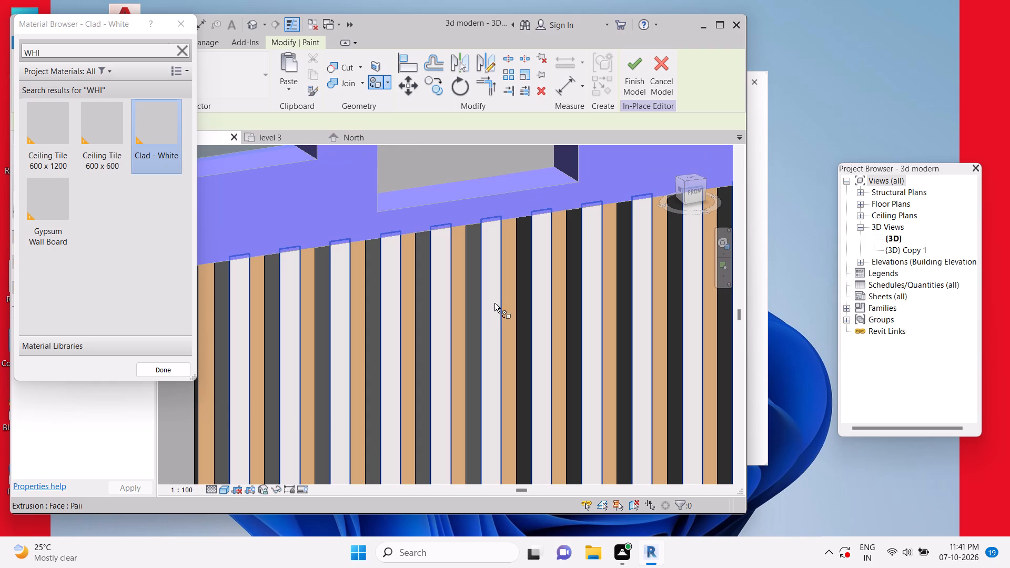
left_click(523, 244)
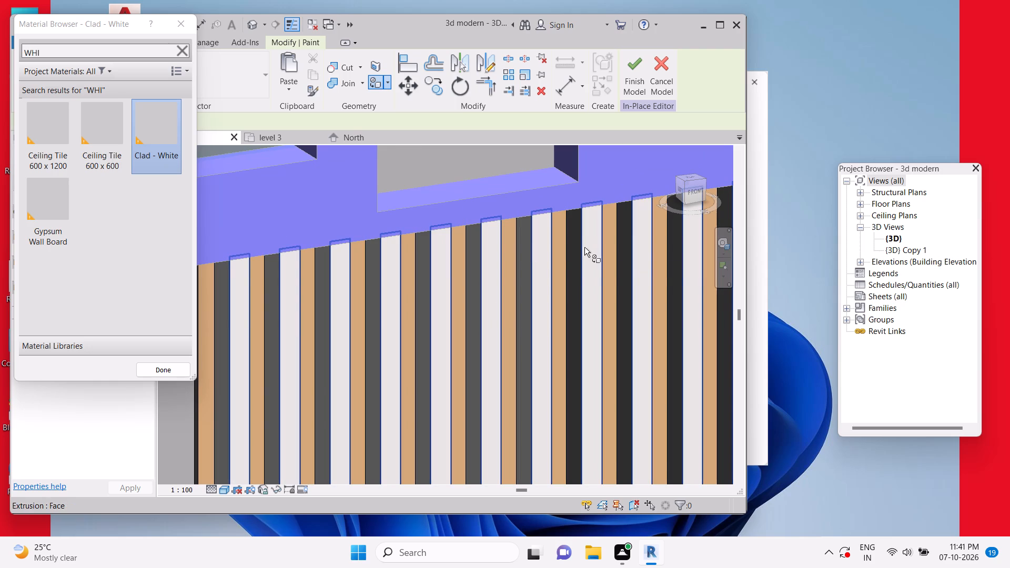
left_click(574, 250)
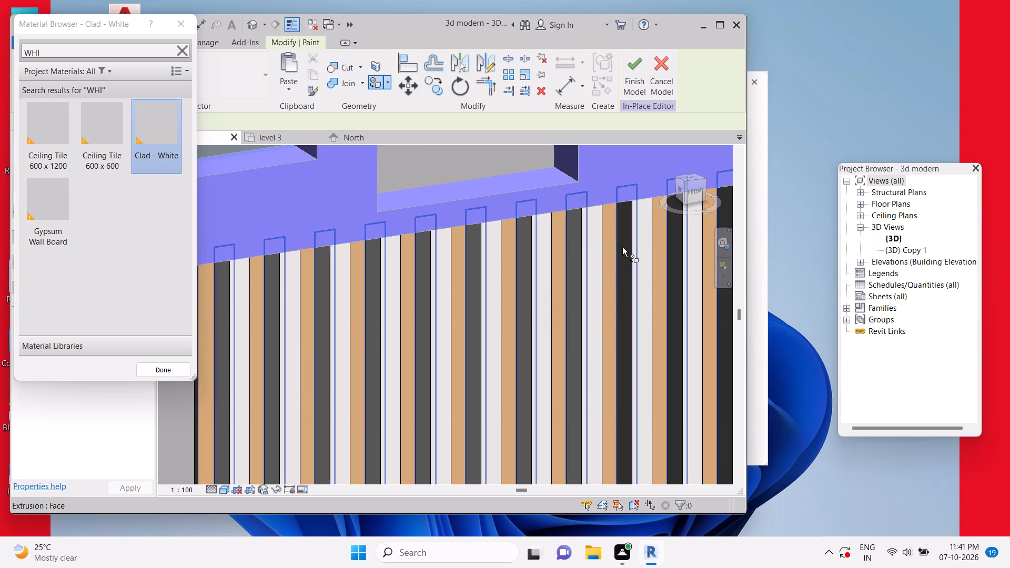
left_click(622, 247)
scroll(629, 250, "up", 3)
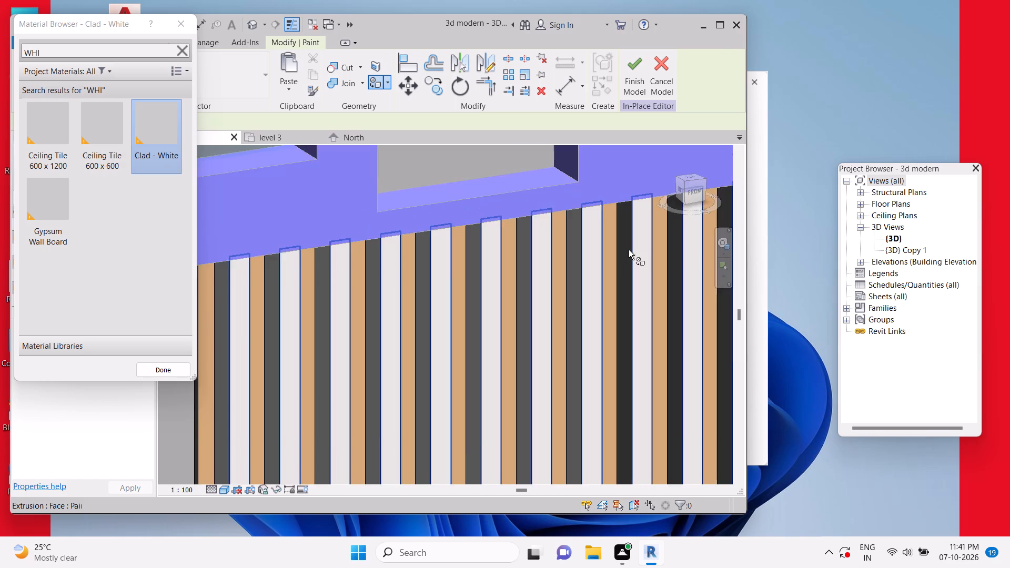
left_click(618, 247)
scroll(645, 271, "up", 1)
middle_click_drag(642, 273, 490, 295)
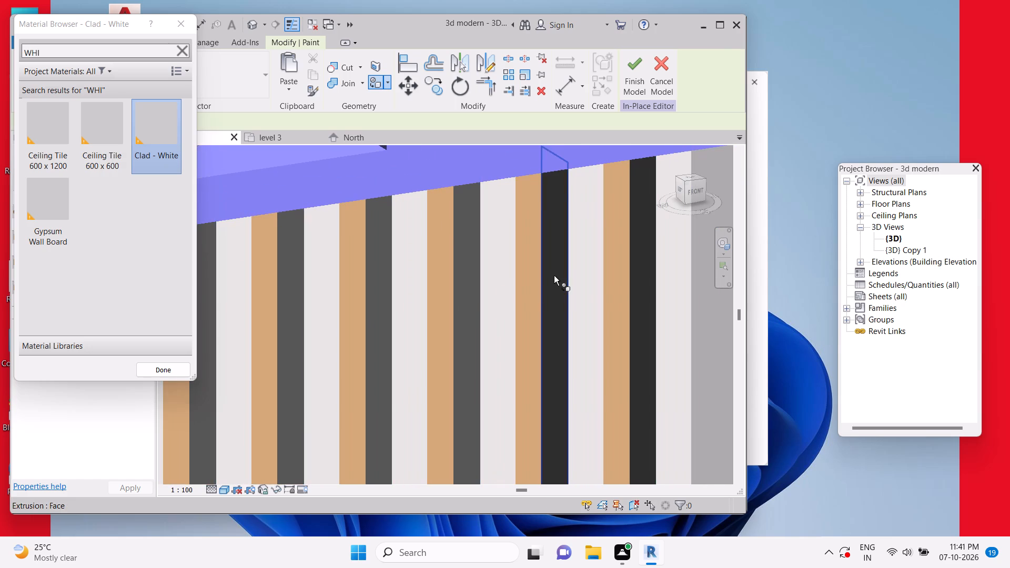
left_click(554, 276)
scroll(567, 276, "up", 1)
middle_click_drag(567, 276, 438, 299)
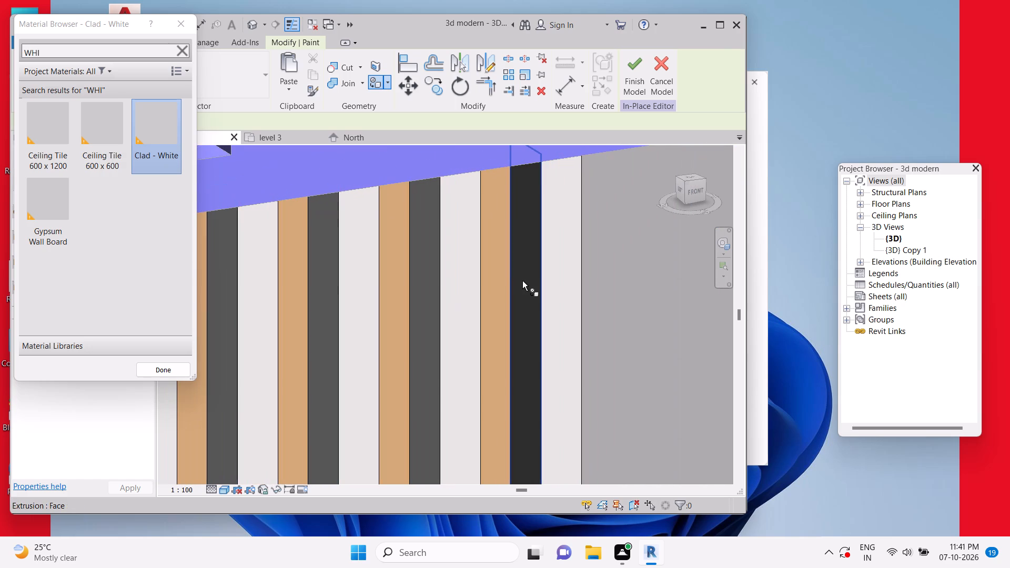
left_click(522, 281)
Paint the right side faces of the four vertical strips nearest the right end with Clad - White.
scroll(523, 281, "down", 14)
middle_click_drag(552, 339, 428, 340, "shift")
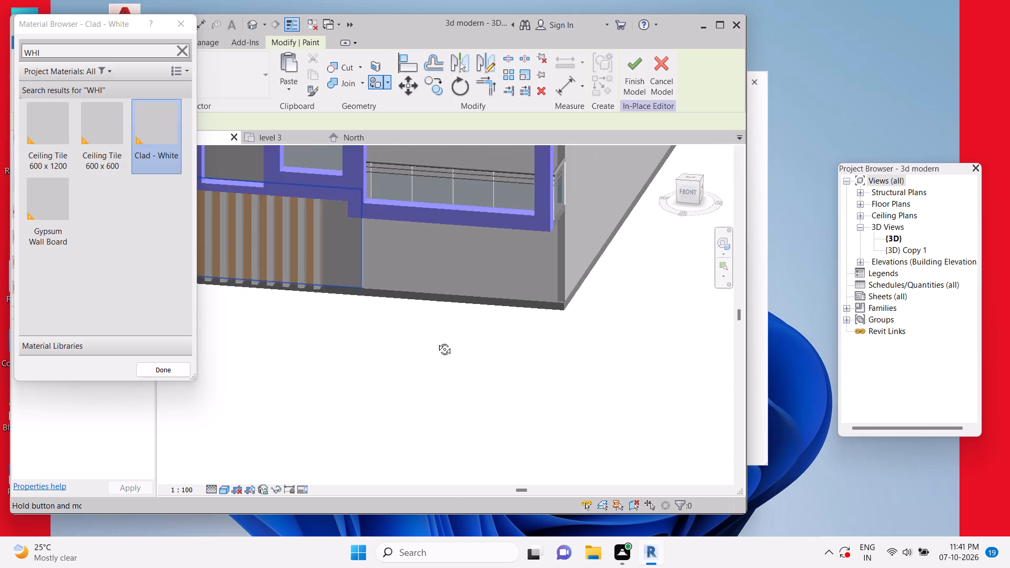
middle_click_drag(363, 271, 527, 377)
middle_click_drag(489, 351, 481, 356, "shift")
scroll(456, 304, "up", 11)
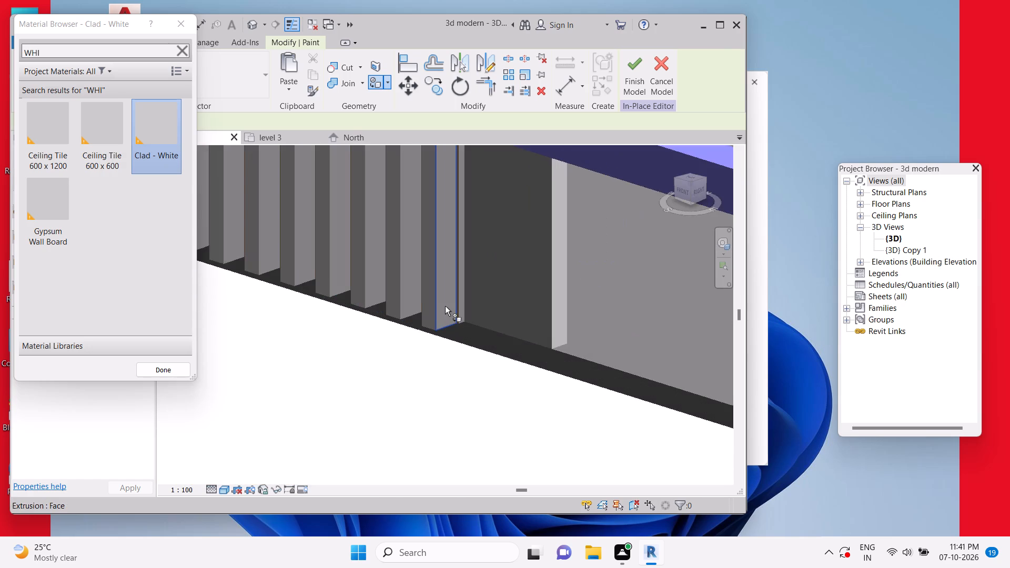
left_click(445, 305)
left_click(391, 293)
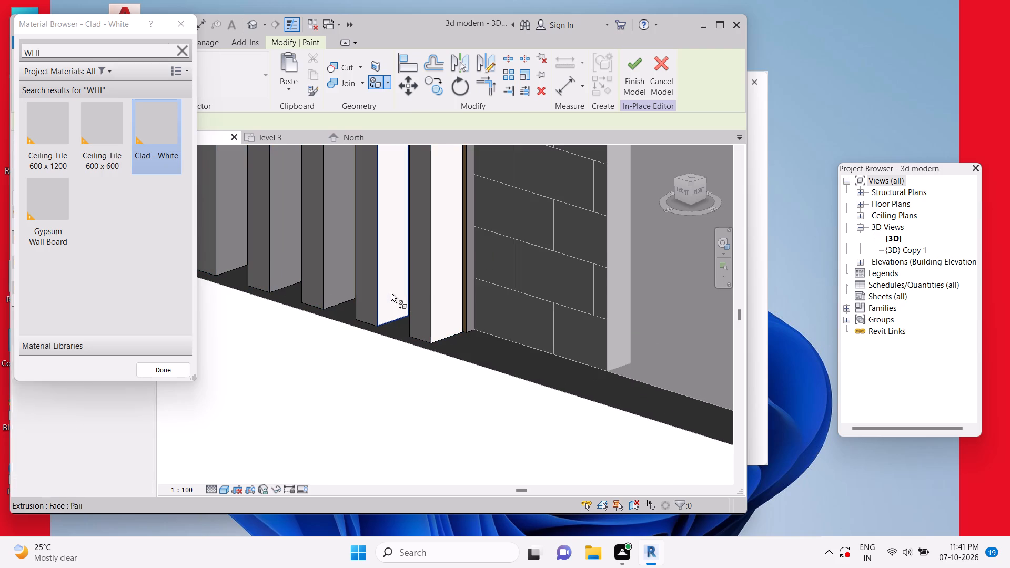
scroll(391, 293, "up", 1)
middle_click_drag(391, 293, 464, 347)
left_click(401, 322)
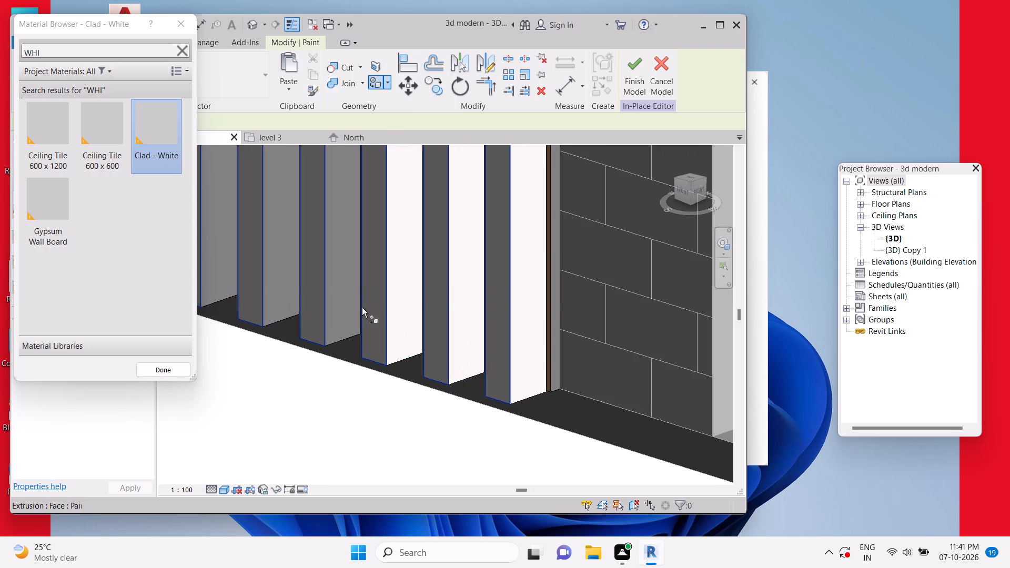
left_click(349, 308)
middle_click_drag(349, 309, 452, 336)
left_click(418, 329)
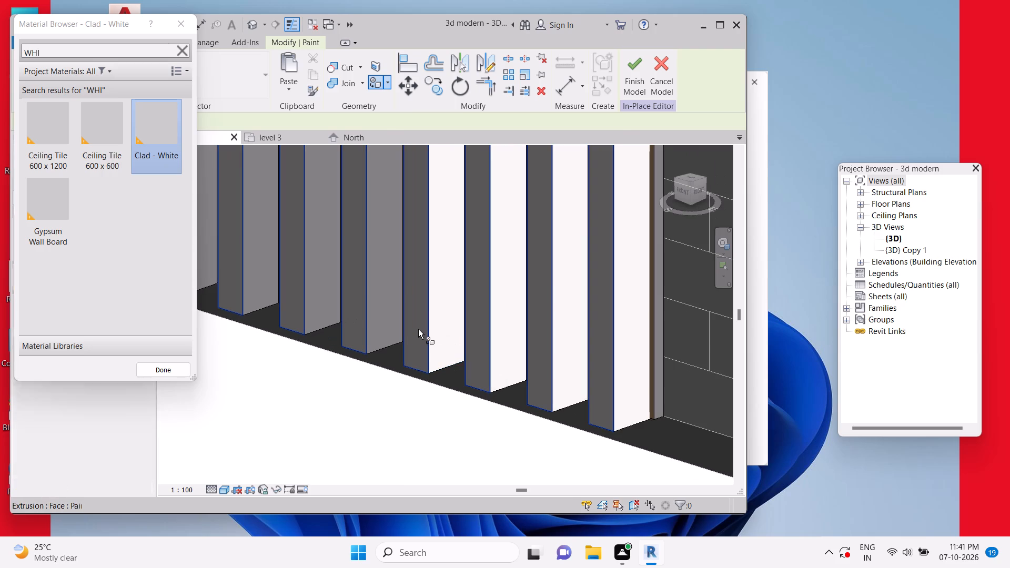
Paint the right side faces of the remaining vertical strips, up to the left end, with Clad - White.
left_click(372, 310)
left_click(326, 292)
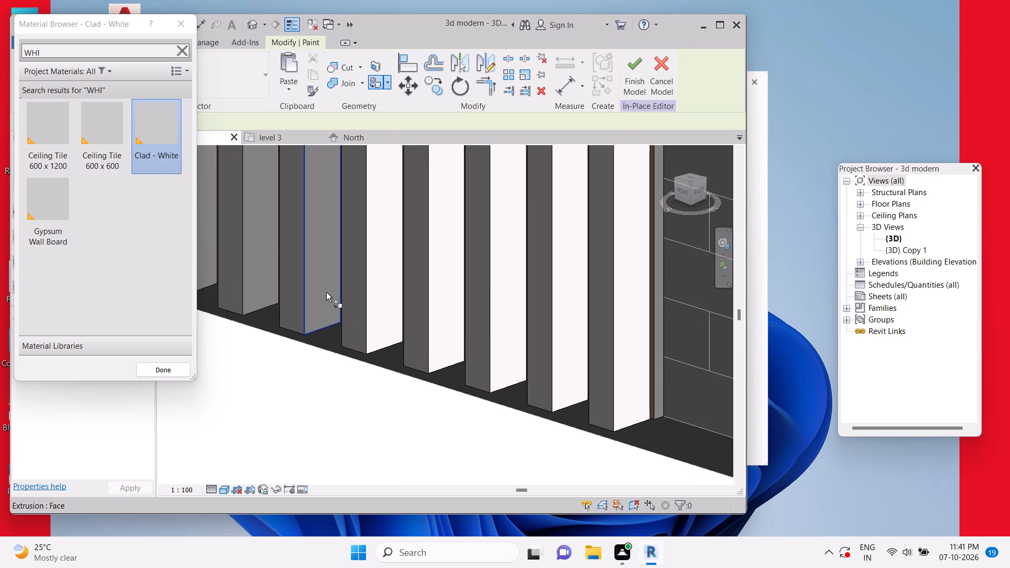
middle_click_drag(326, 295, 464, 348)
left_click(391, 343)
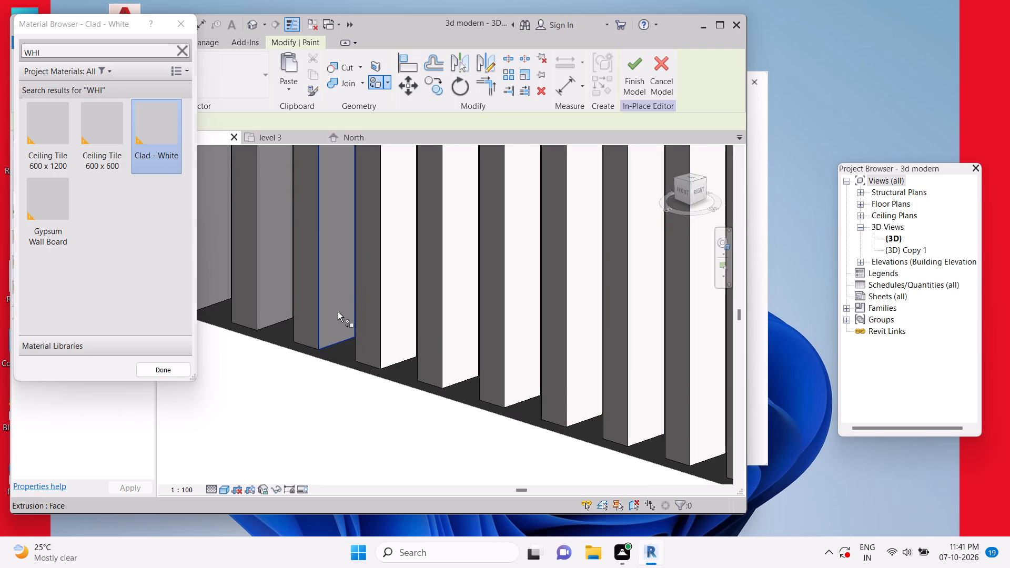
middle_click_drag(373, 342, 430, 368)
left_click(386, 344)
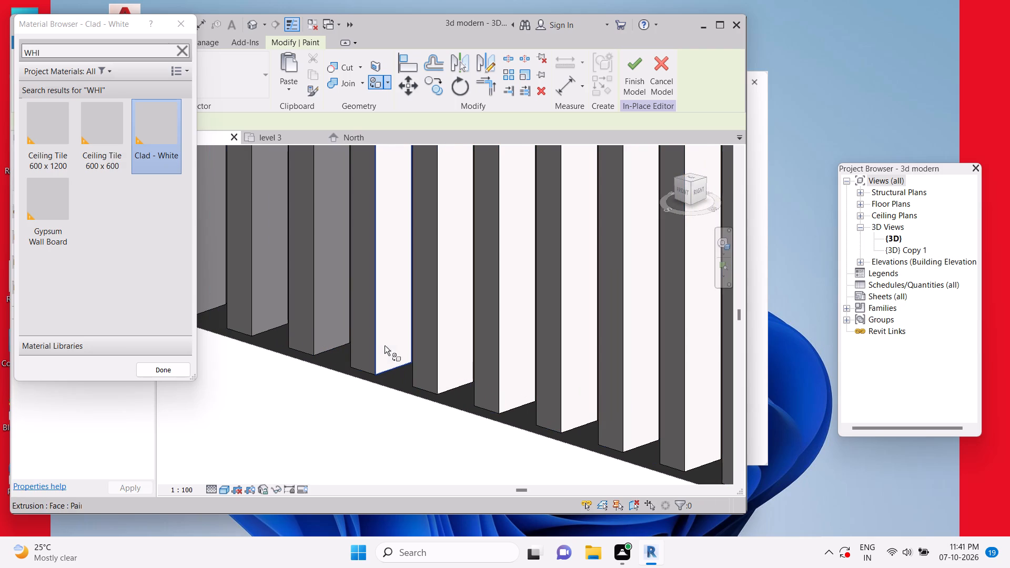
left_click(339, 316)
middle_click_drag(339, 316, 476, 372)
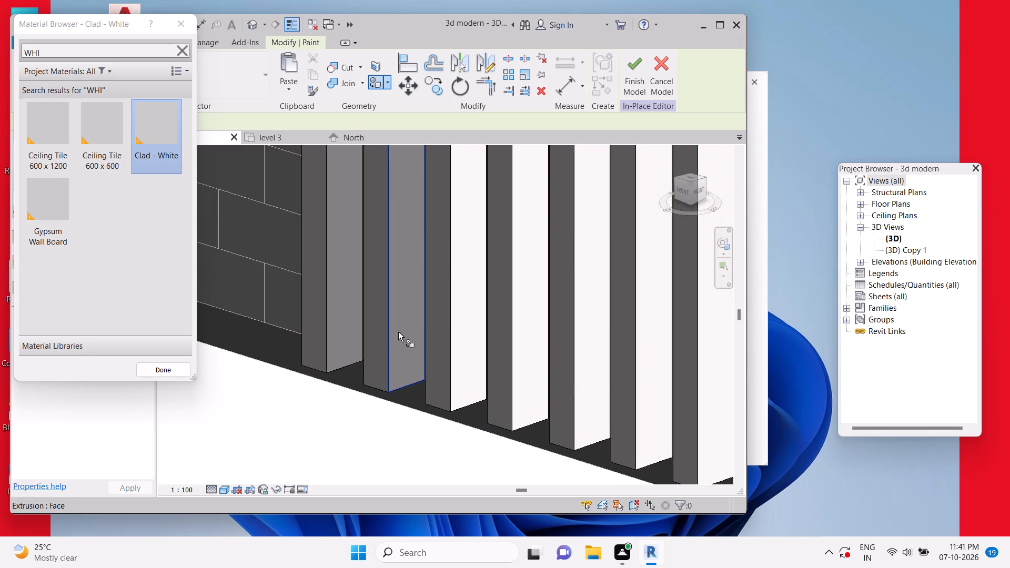
left_click(398, 332)
left_click(348, 316)
Finish the in-place model of the ground-floor strips and save the project.
scroll(349, 316, "down", 12)
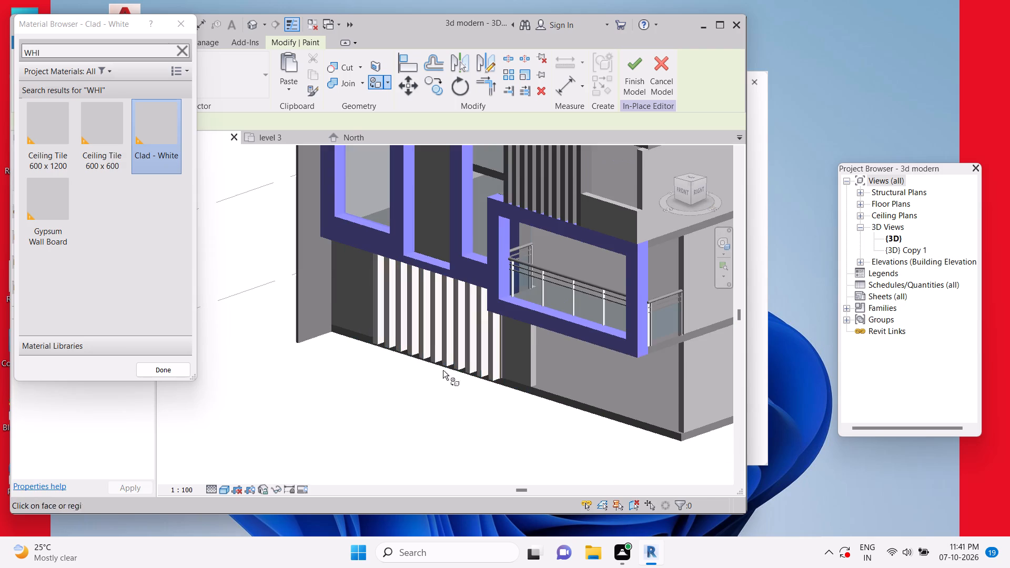
left_click(627, 82)
scroll(443, 356, "down", 4)
key("Escape")
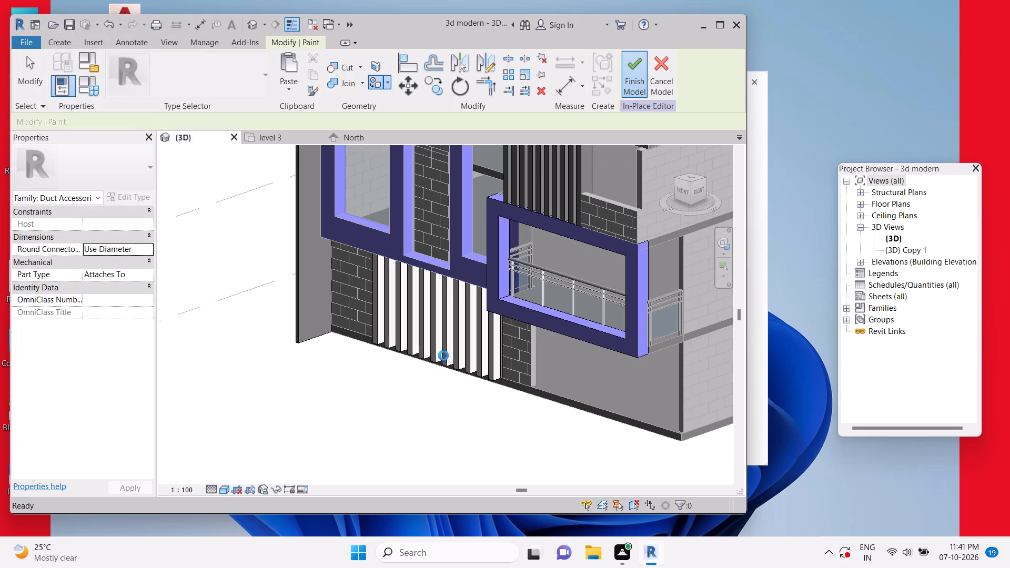
middle_click_drag(419, 431, 561, 415, "shift")
middle_click_drag(504, 409, 437, 400)
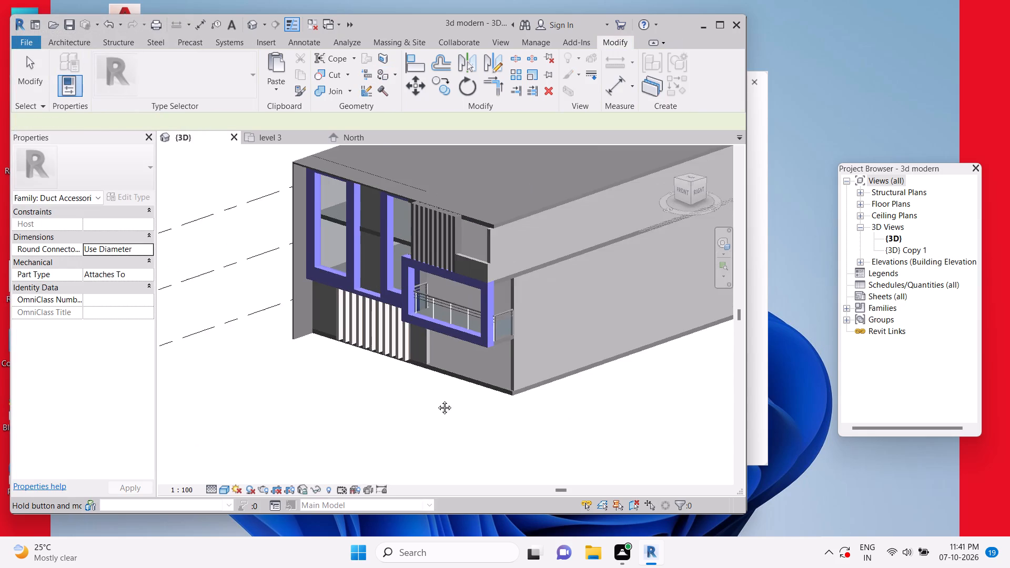
middle_click_drag(437, 400, 514, 395)
key("ctrl+s")
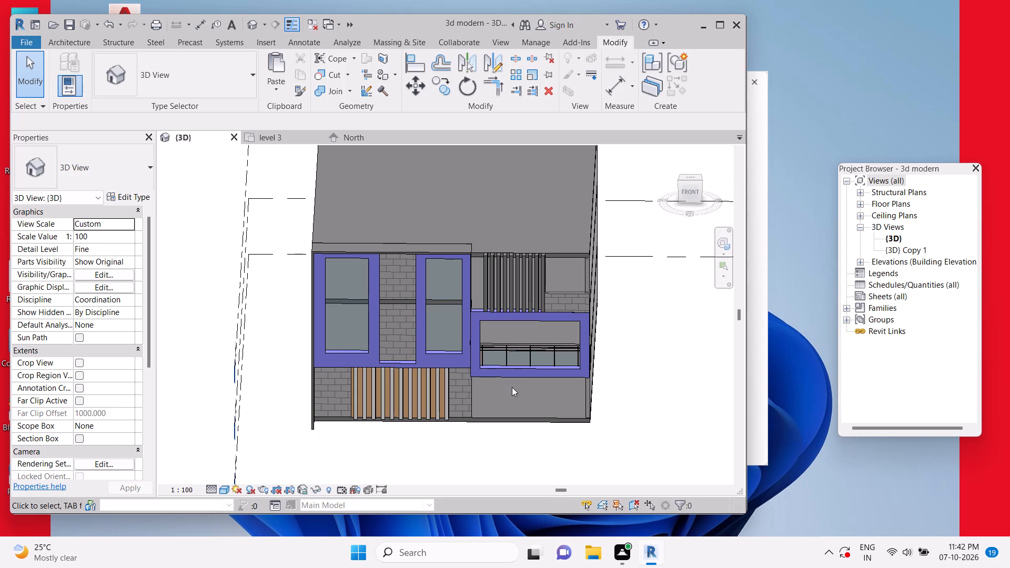
Edit the in-place frame around the two upper-floor glazed openings and open its extrusion sketch.
left_click(426, 329)
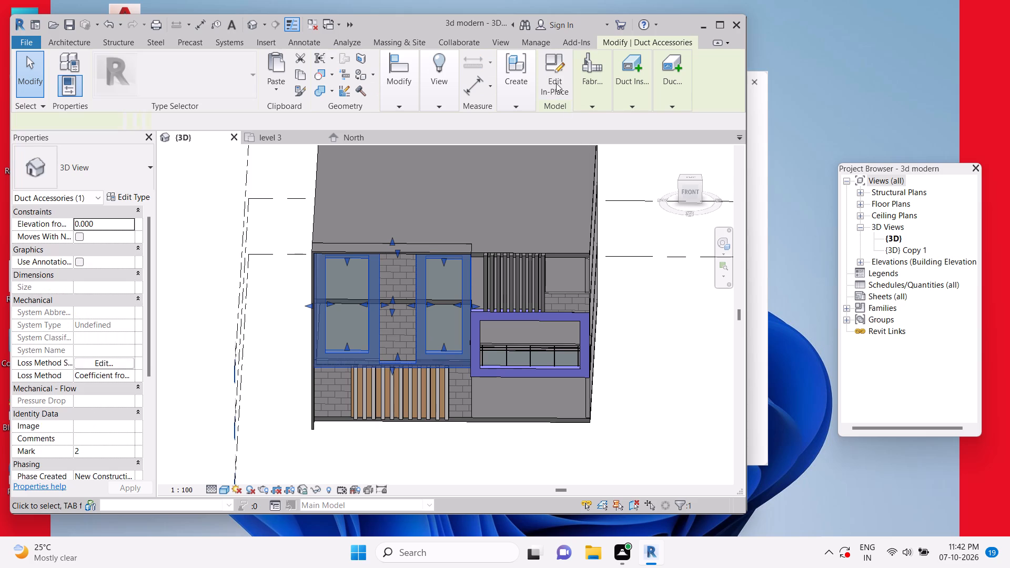
left_click(556, 83)
left_click(692, 196)
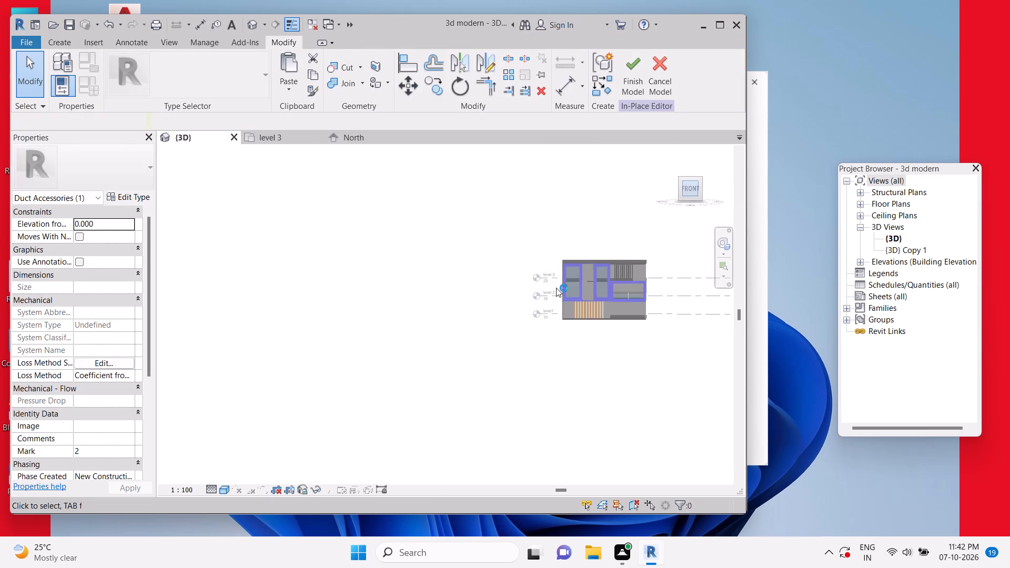
scroll(354, 292, "up", 12)
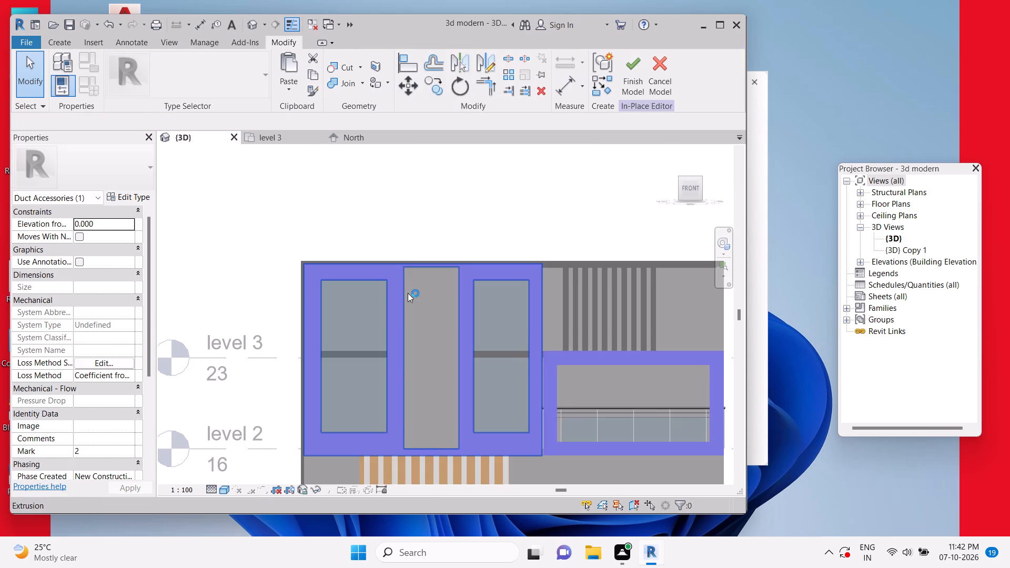
left_click(405, 293)
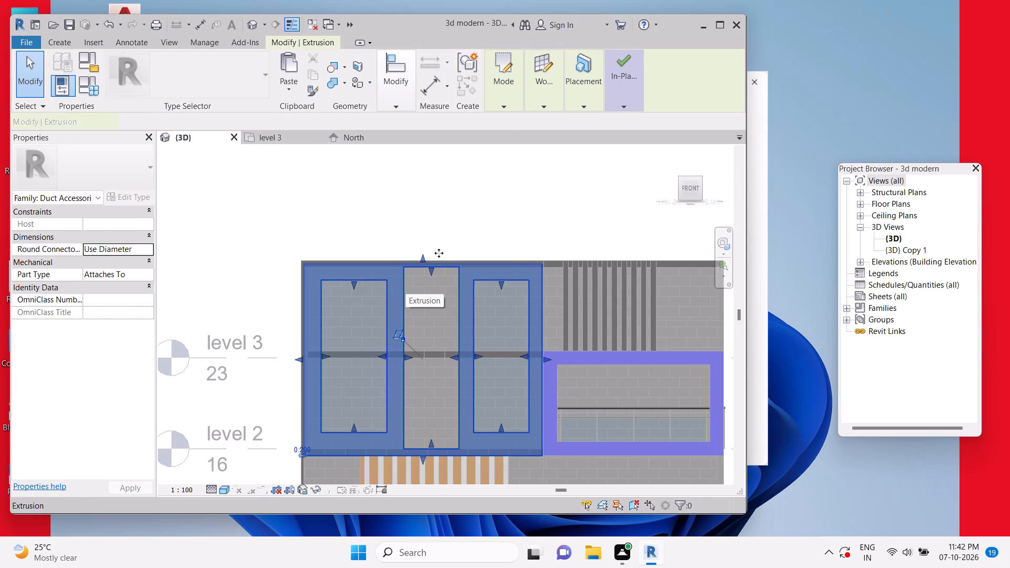
left_click(502, 85)
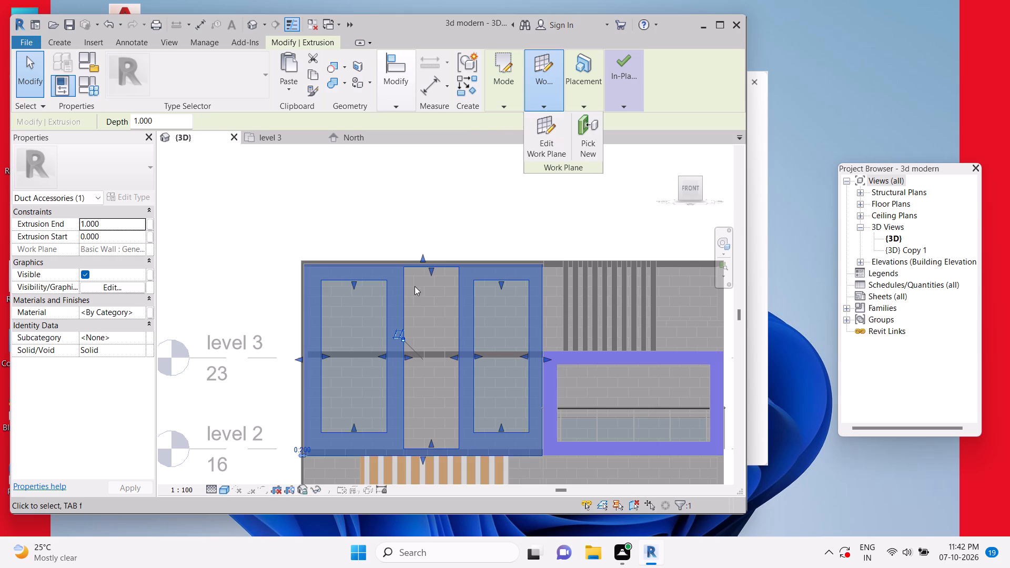
left_click(509, 64)
left_click(507, 151)
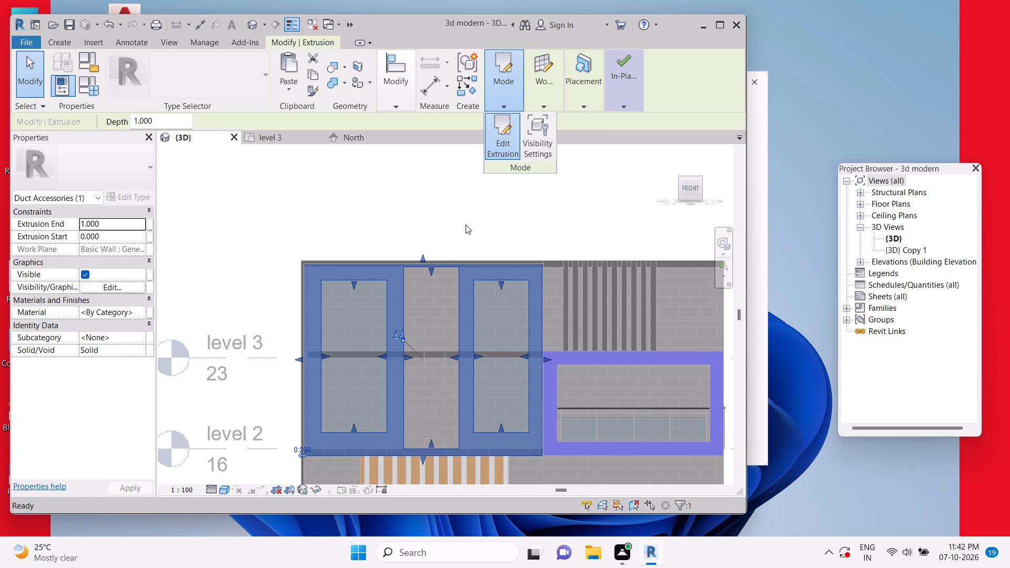
scroll(403, 273, "up", 6)
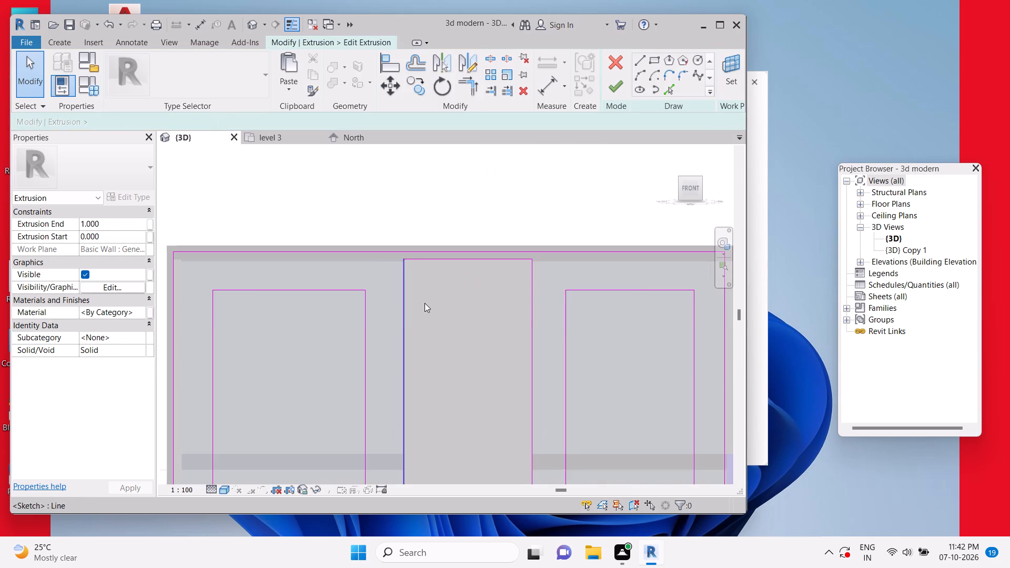
Close the blank notification window covering the sketch.
key("Escape")
key("Escape")
key("Escape")
key("Escape")
key("Escape")
key("Escape")
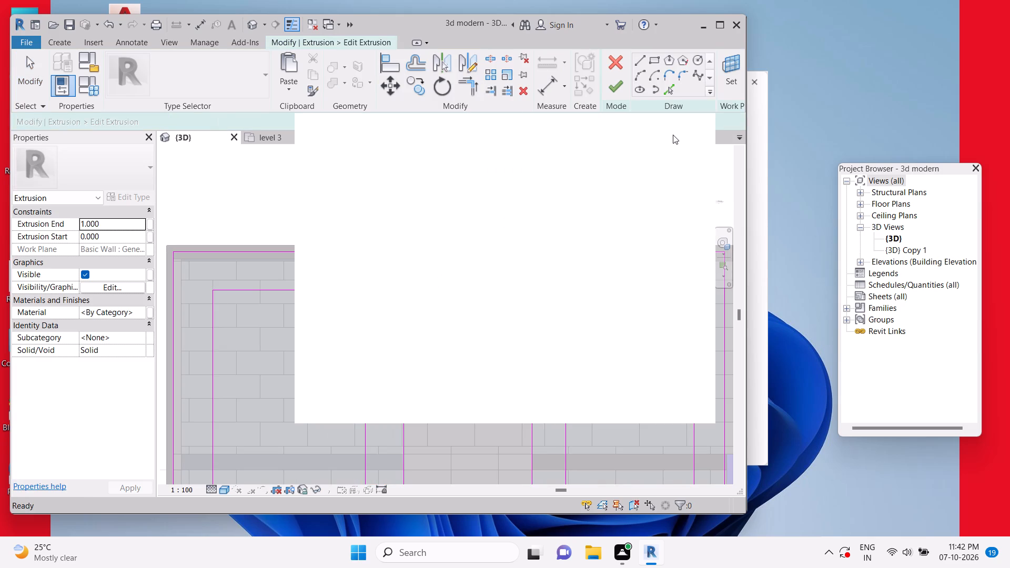
key("Escape")
key("Escape")
key("Escape")
key("Escape")
key("Escape")
key("Escape")
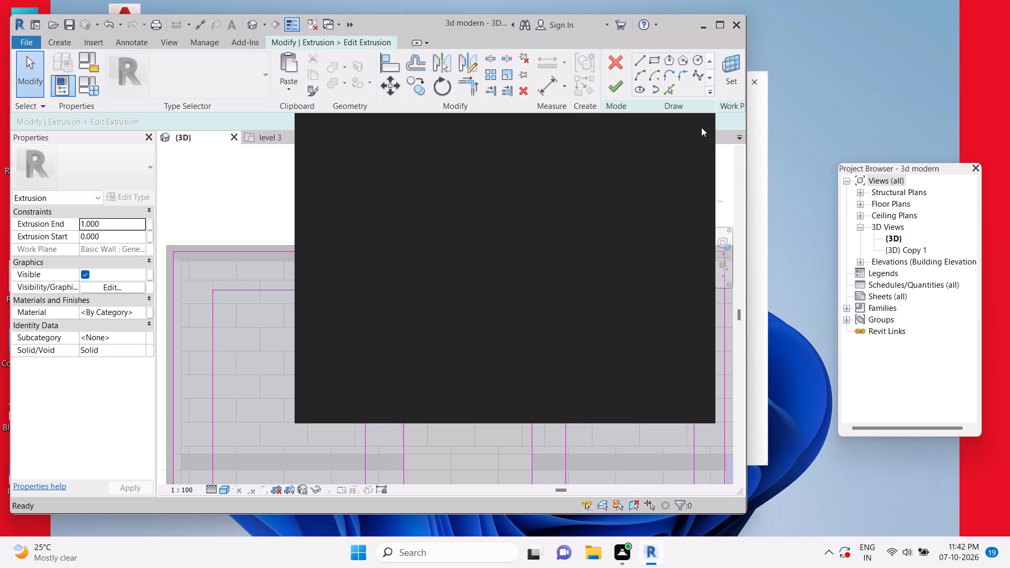
key("Escape")
key("Escape")
key("Escape")
key("Escape")
key("Escape")
key("Escape")
key("Escape")
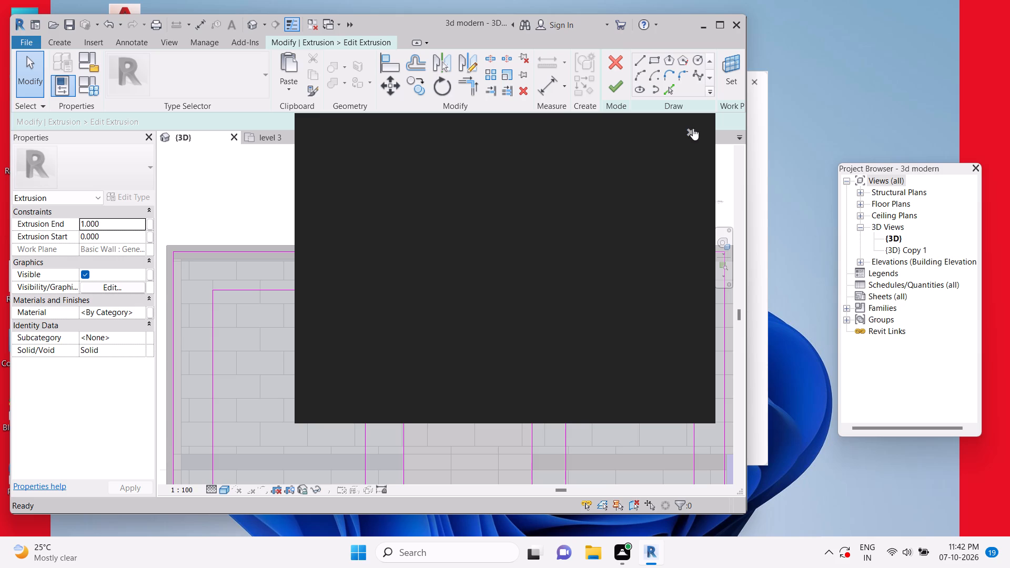
left_click(688, 128)
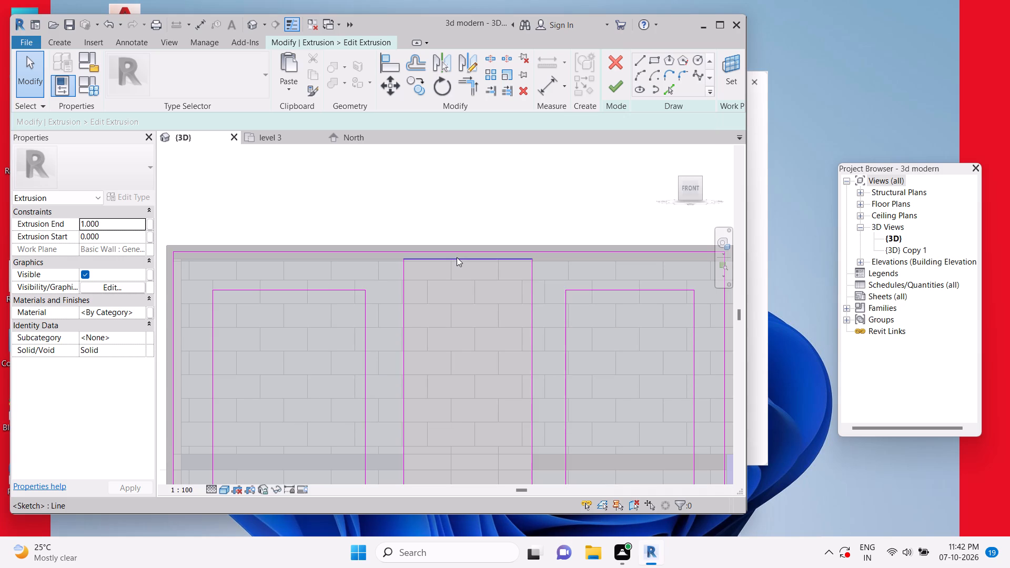
Lower the top edge of the frame's middle opening to align with the neighbouring openings' tops and finish the sketch.
left_click(457, 257)
left_click_drag(454, 262, 452, 297)
key("Escape")
key("Escape")
key("Escape")
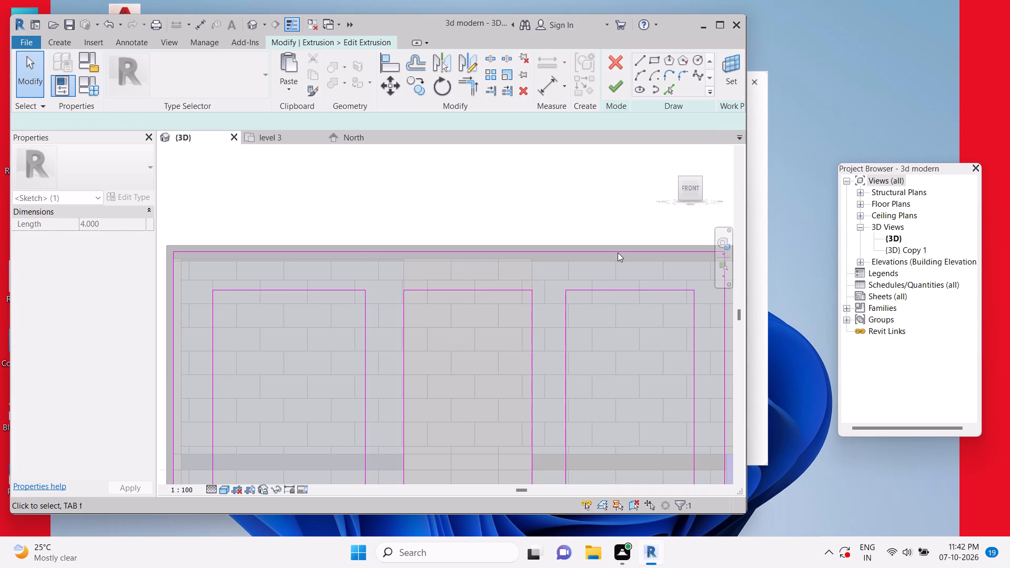
left_click(615, 90)
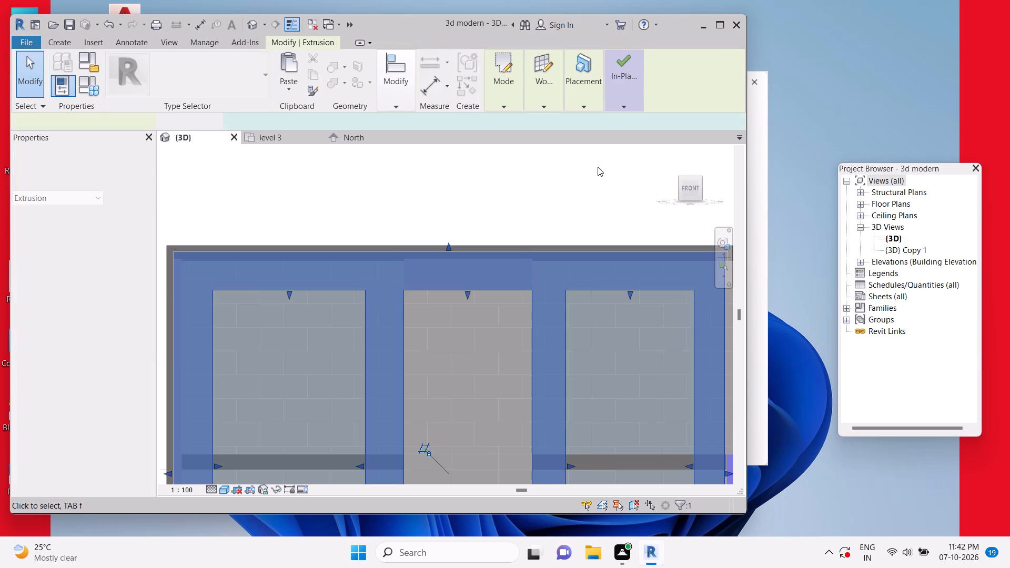
key("Escape")
scroll(447, 271, "down", 7)
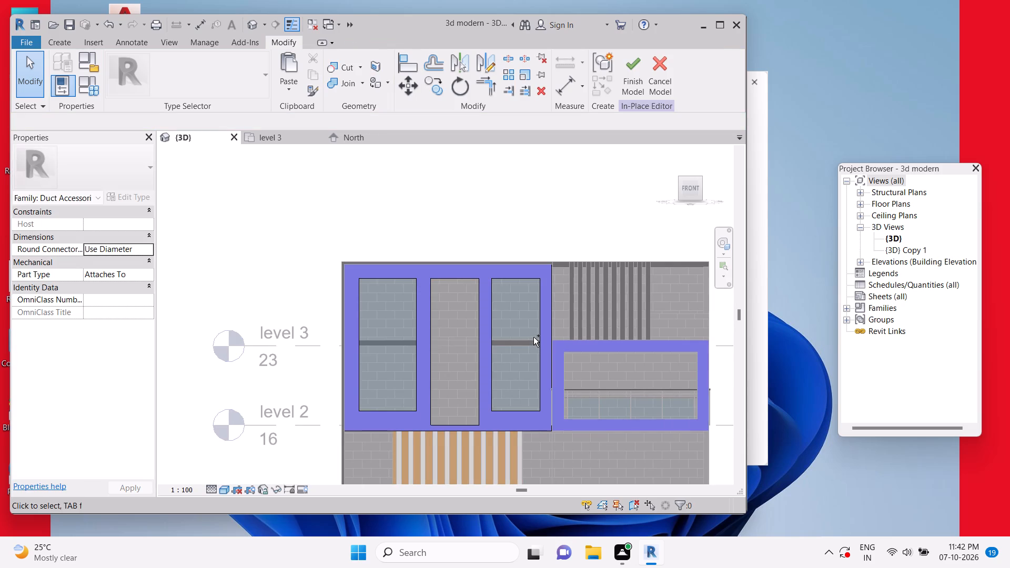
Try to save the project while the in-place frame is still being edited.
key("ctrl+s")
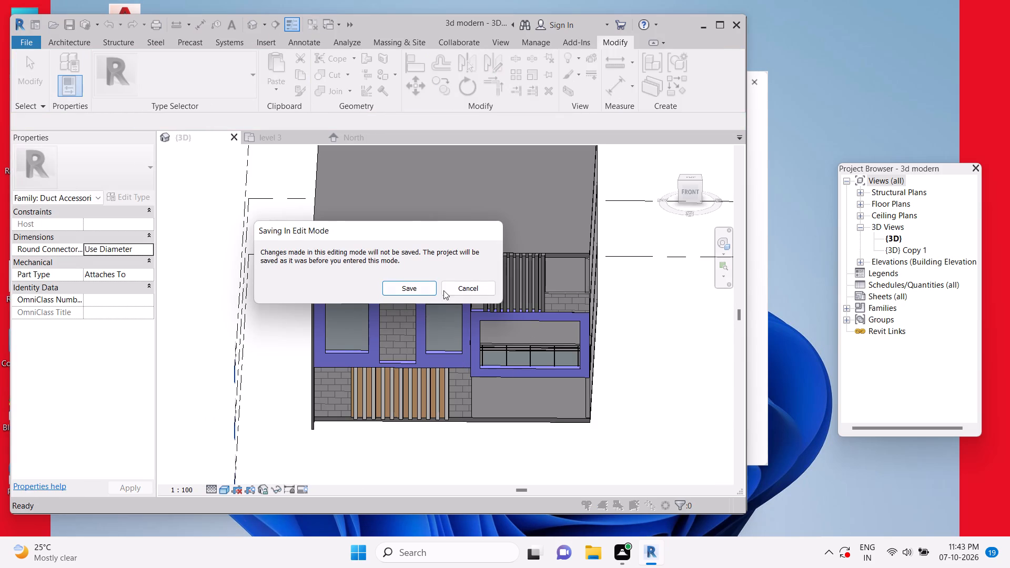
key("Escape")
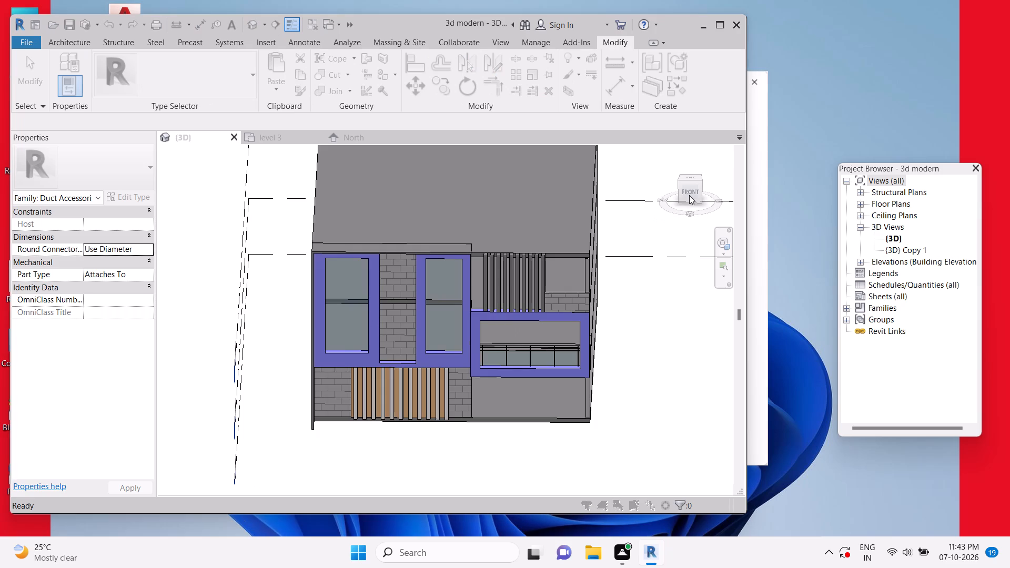
In the frame's extrusion sketch, raise the middle opening's bottom edge to align with the neighbouring openings' bottoms and finish the sketch.
left_click(689, 195)
key("Escape")
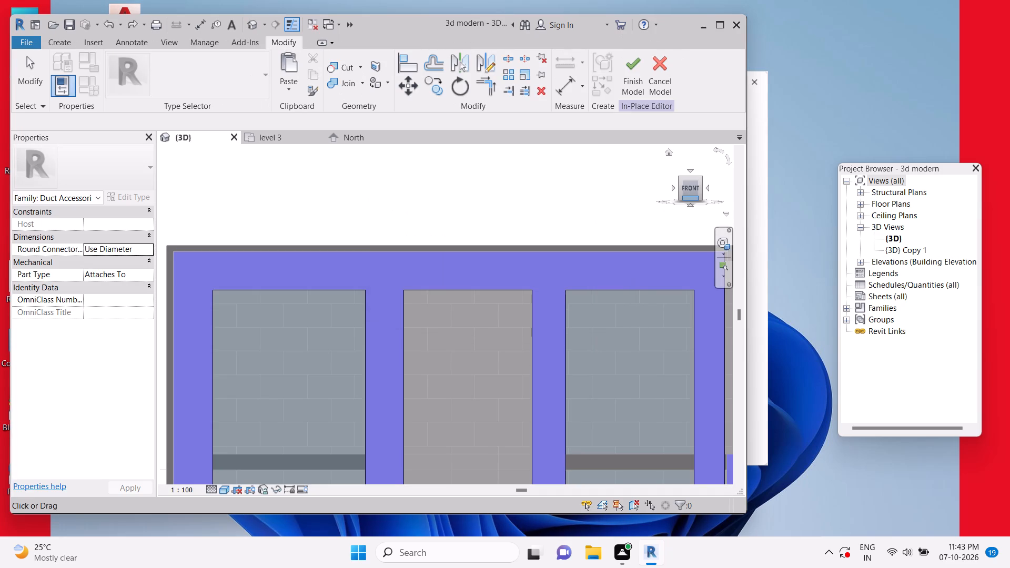
scroll(558, 322, "down", 3)
middle_click_drag(563, 358, 564, 237)
left_click(547, 364)
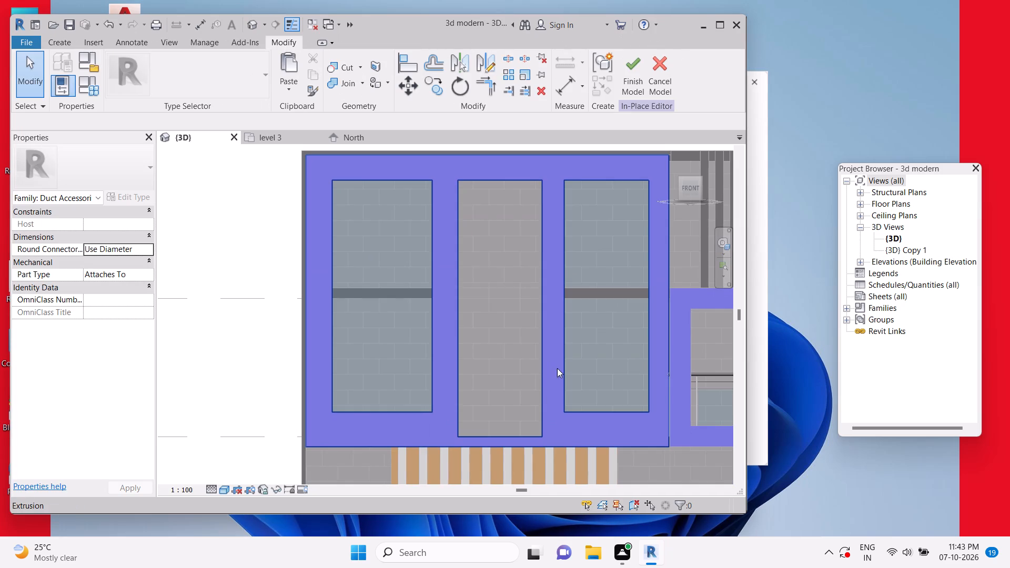
left_click(498, 90)
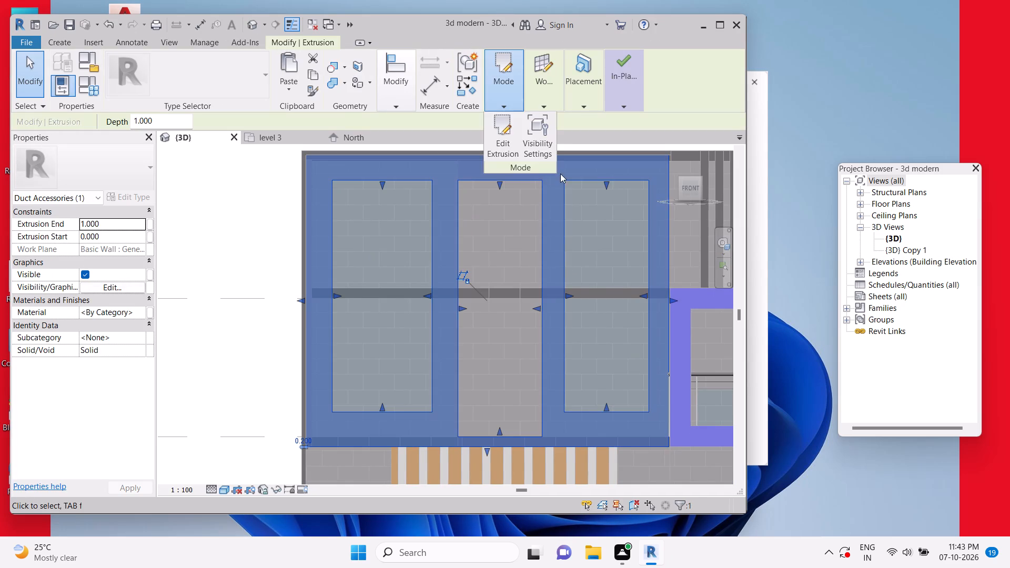
left_click(517, 152)
scroll(484, 443, "up", 6)
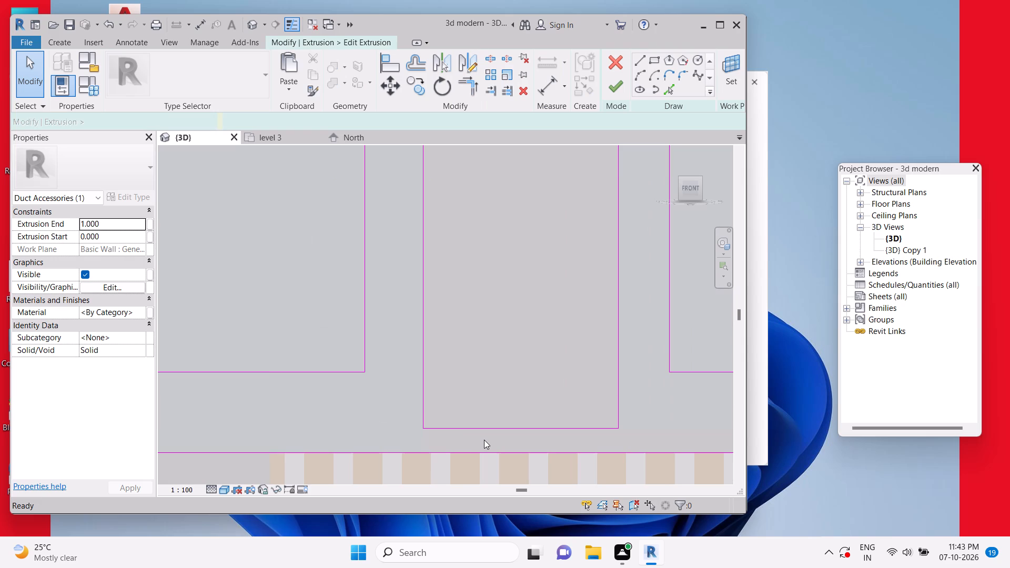
left_click(481, 431)
left_click_drag(508, 428, 505, 383)
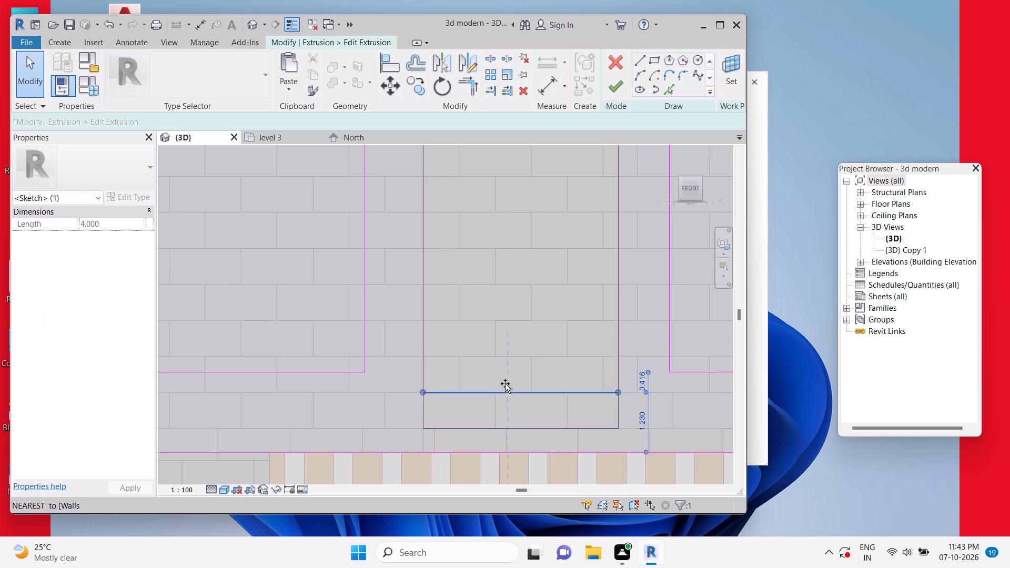
left_click_drag(505, 383, 506, 372)
key("Escape")
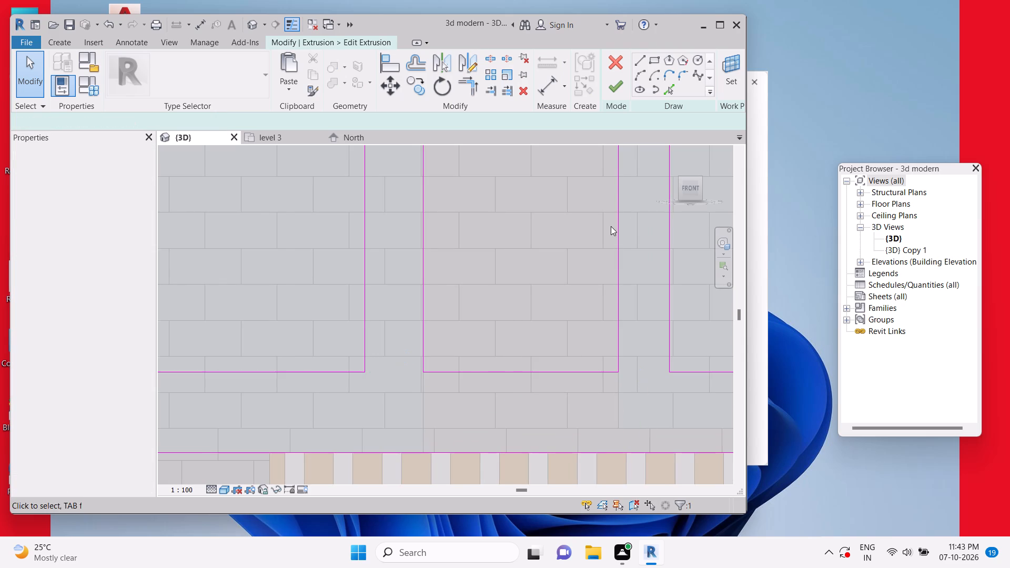
key("Escape")
key("Escape")
key("Escape")
left_click(613, 83)
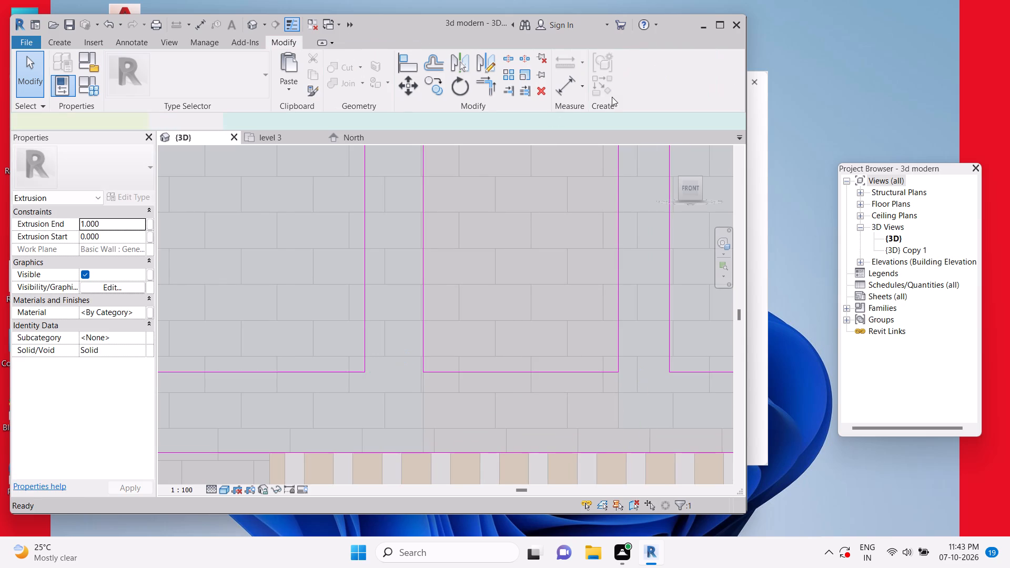
scroll(577, 276, "down", 10)
key("Escape")
key("Escape")
key("Escape")
key("Escape")
key("Escape")
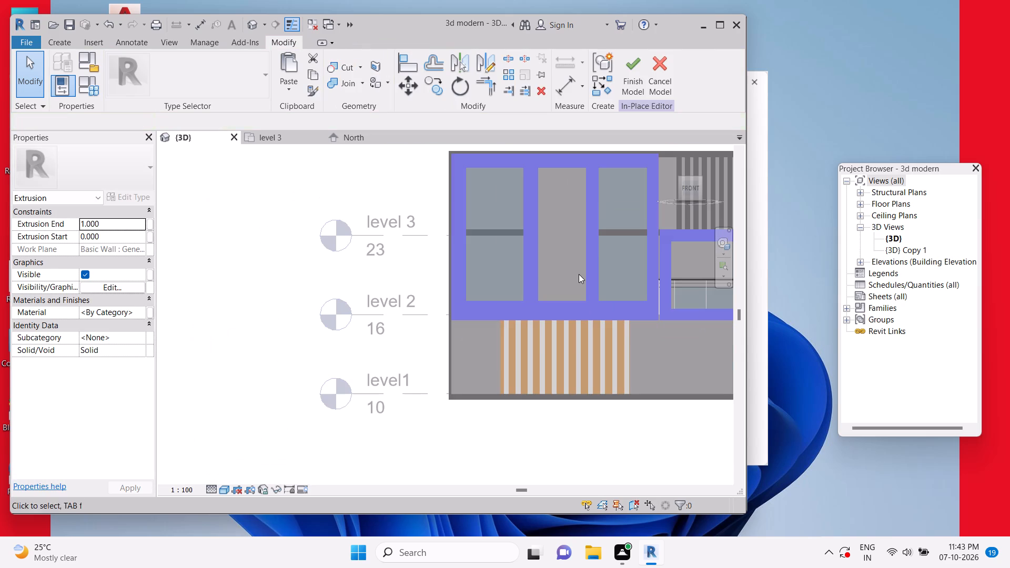
key("Escape")
key("Escape")
Finish the in-place frame model and save the project.
left_click(626, 73)
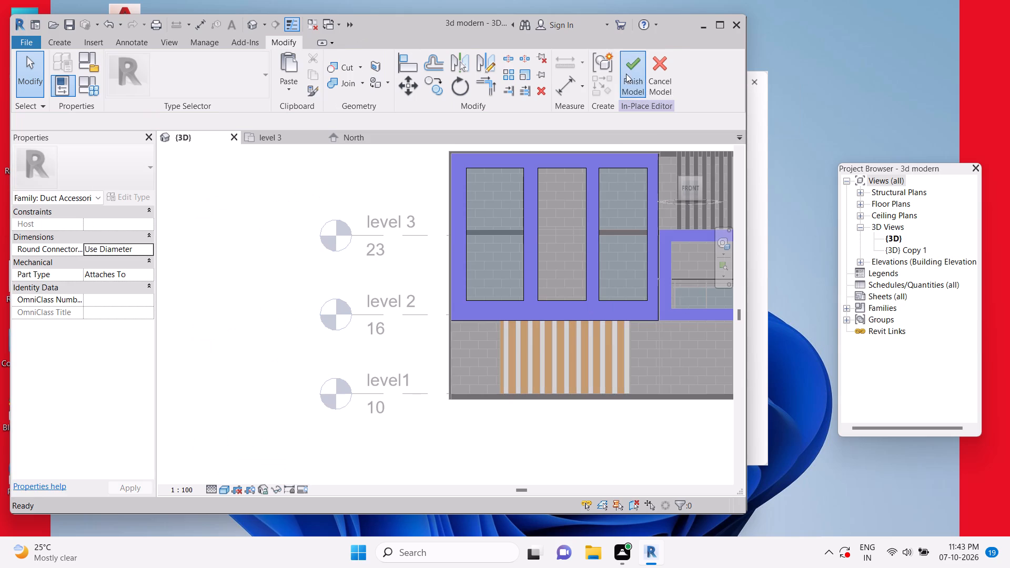
key("ctrl+s")
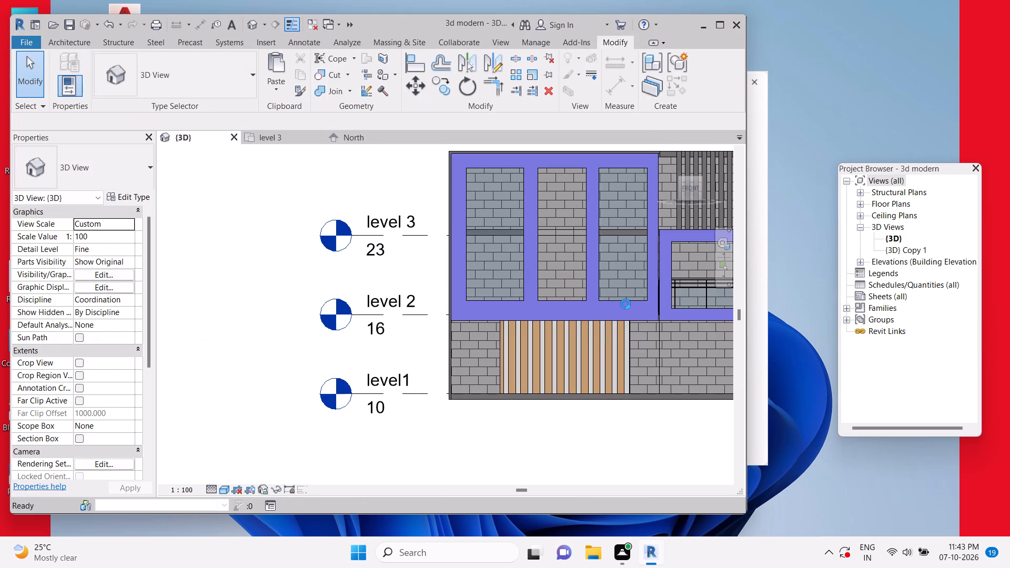
Paint the masonry wall faces seen through the large frame's openings on both upper floors with Clad - White.
key("Escape")
key("Escape")
key("p")
key("t")
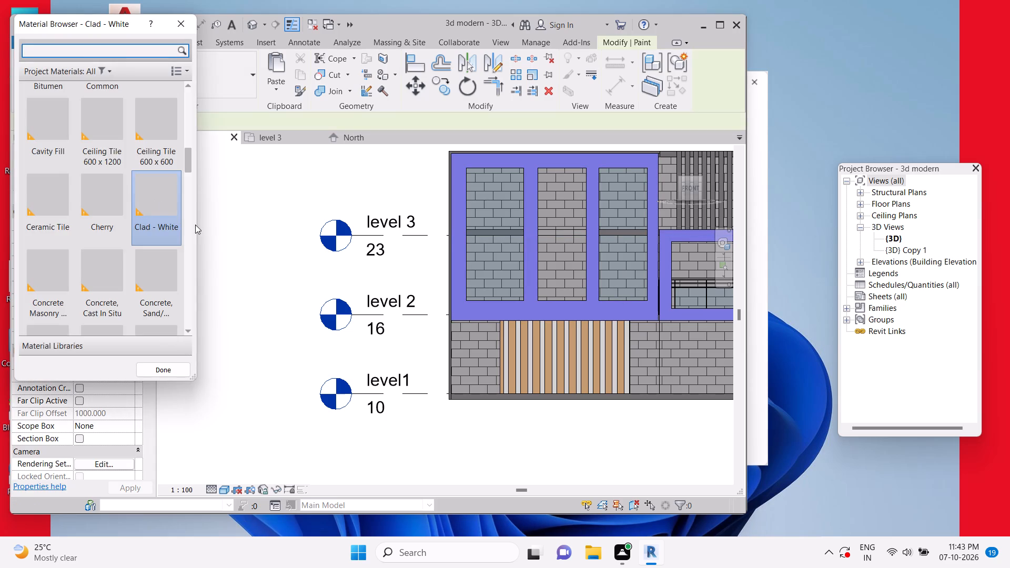
left_click(164, 215)
left_click(484, 248)
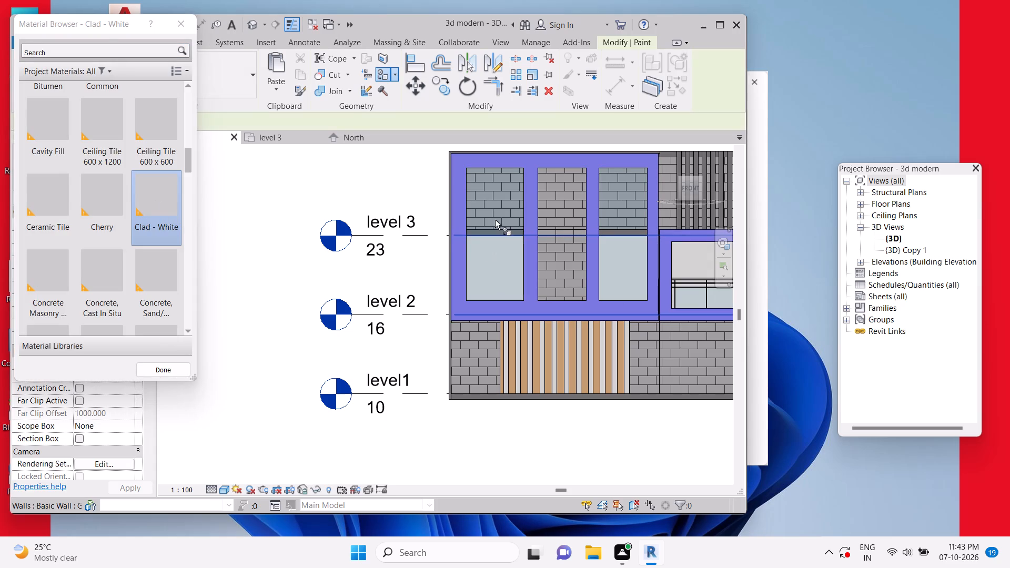
left_click(495, 212)
left_click(570, 214)
left_click(561, 253)
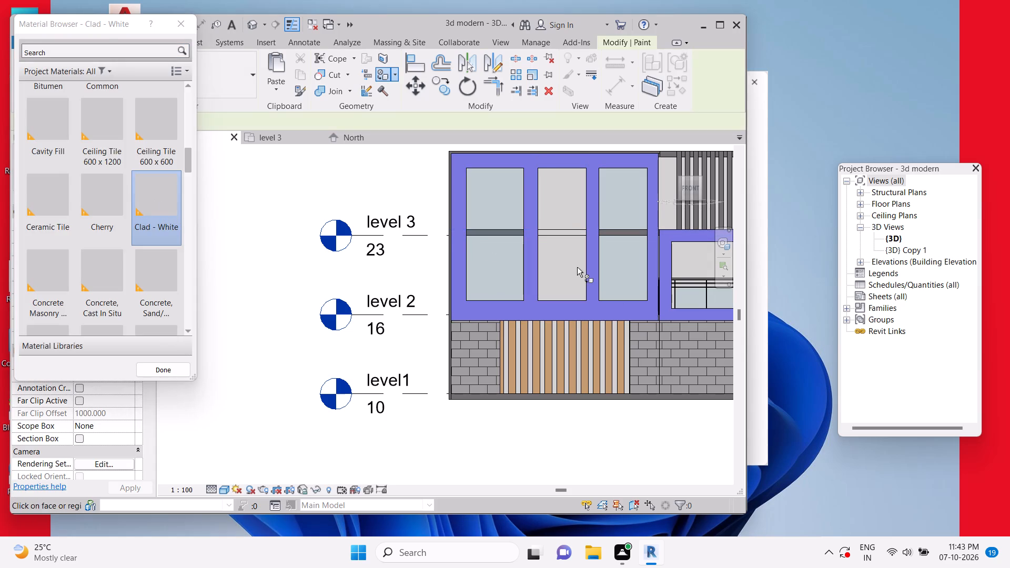
Paint the low wall beside the top-floor vertical strips and the wall face above it with Clad - White.
scroll(577, 268, "down", 3)
scroll(599, 297, "up", 1)
middle_click_drag(596, 298, 513, 311)
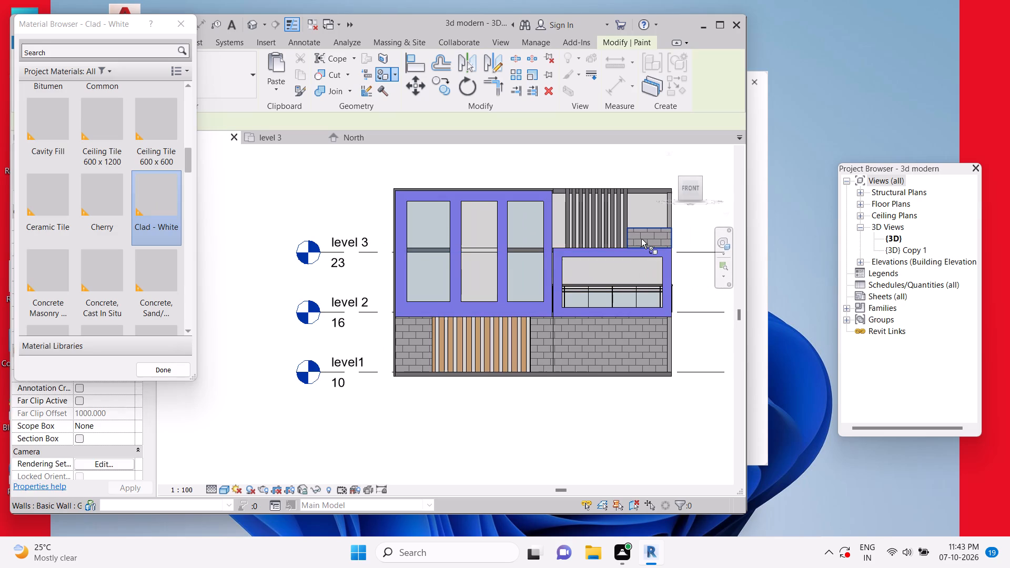
left_click(641, 239)
left_click(651, 209)
key("Escape")
key("Escape")
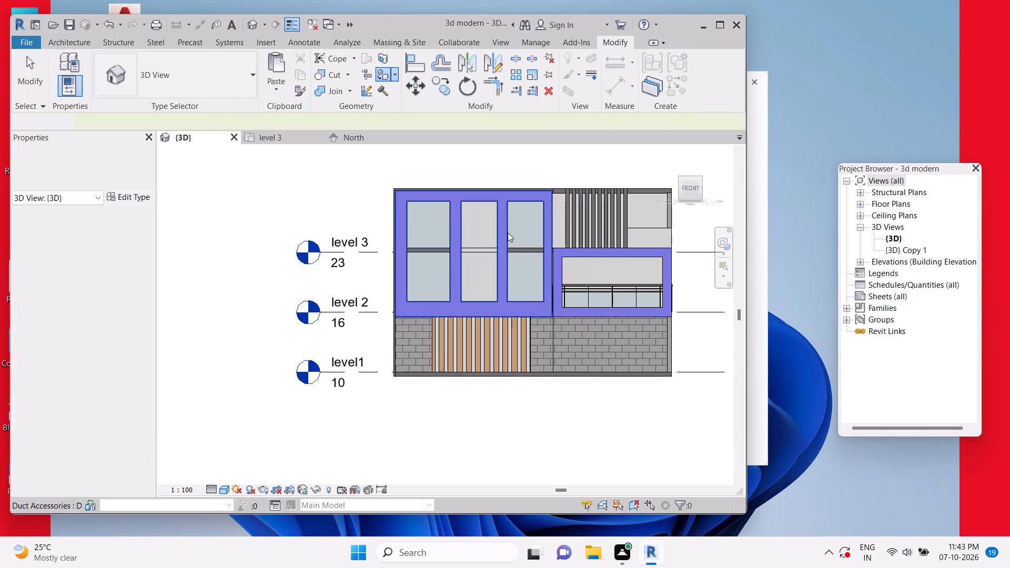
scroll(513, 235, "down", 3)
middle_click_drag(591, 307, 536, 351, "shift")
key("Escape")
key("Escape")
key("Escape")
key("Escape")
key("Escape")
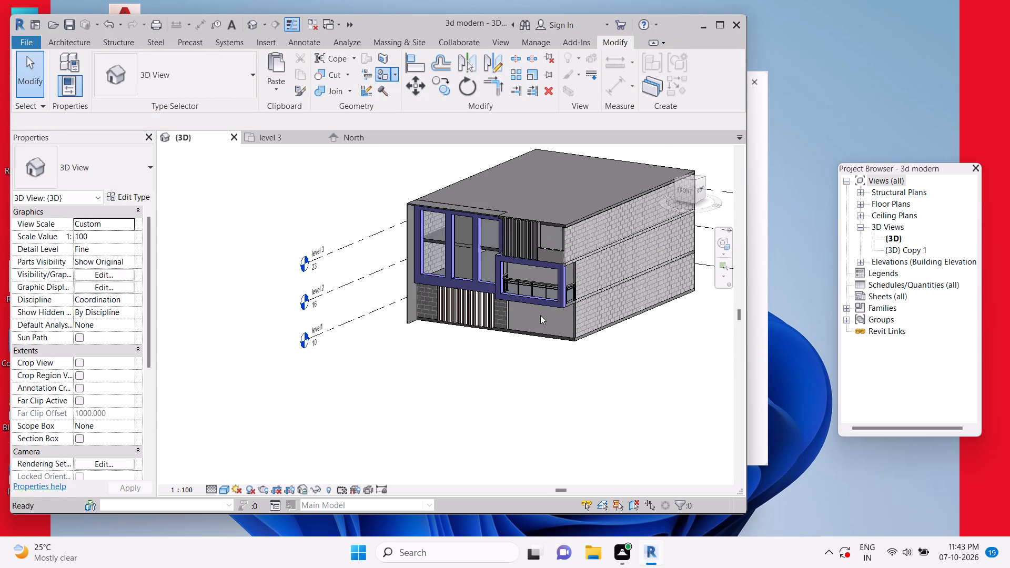
Paint the masonry wall faces on all three floors of the building's right side with Cherry.
key("Escape")
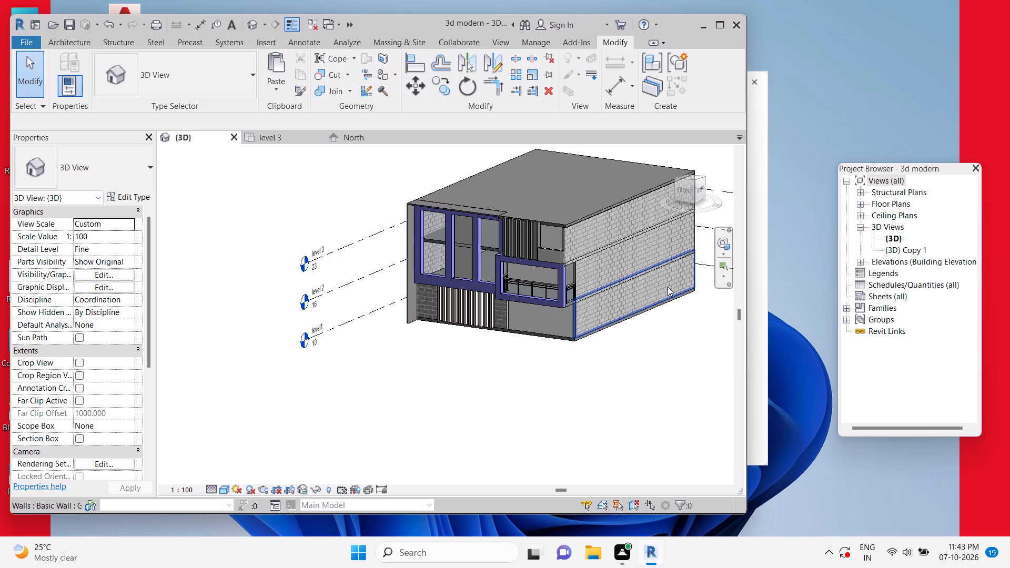
key("Escape")
key("p")
key("t")
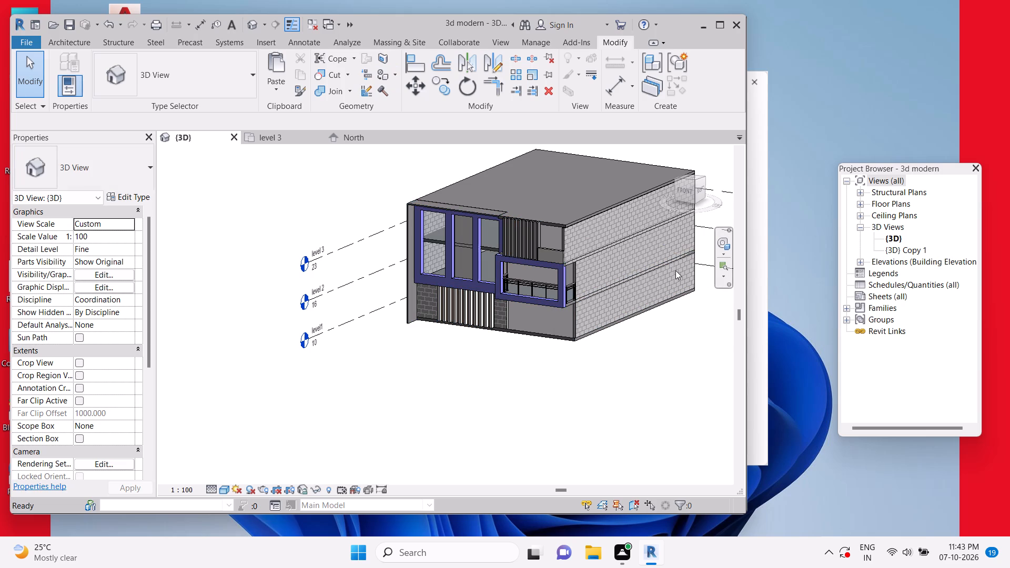
left_click(108, 210)
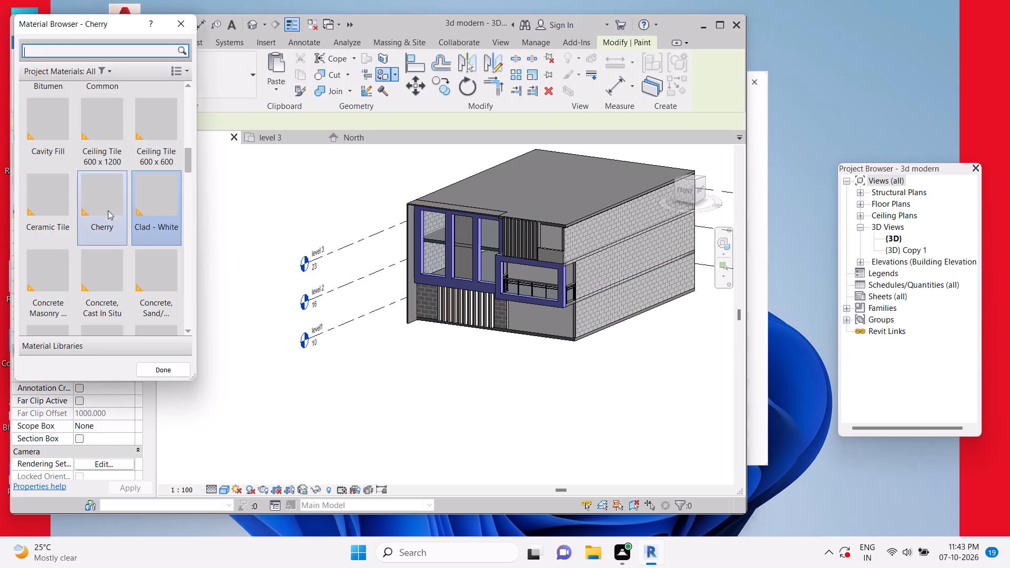
left_click(590, 240)
left_click(599, 263)
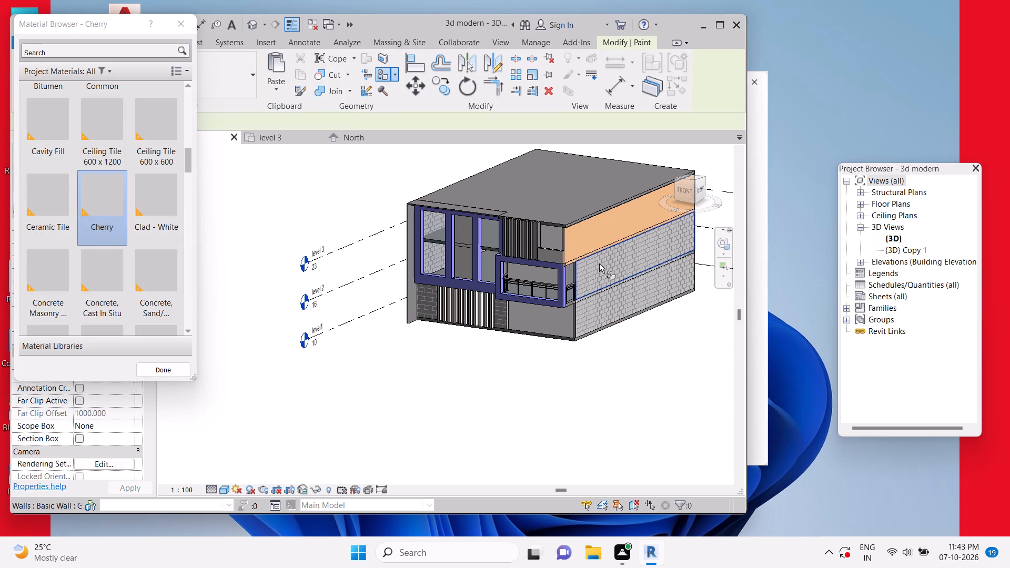
left_click(606, 303)
scroll(573, 235, "up", 3)
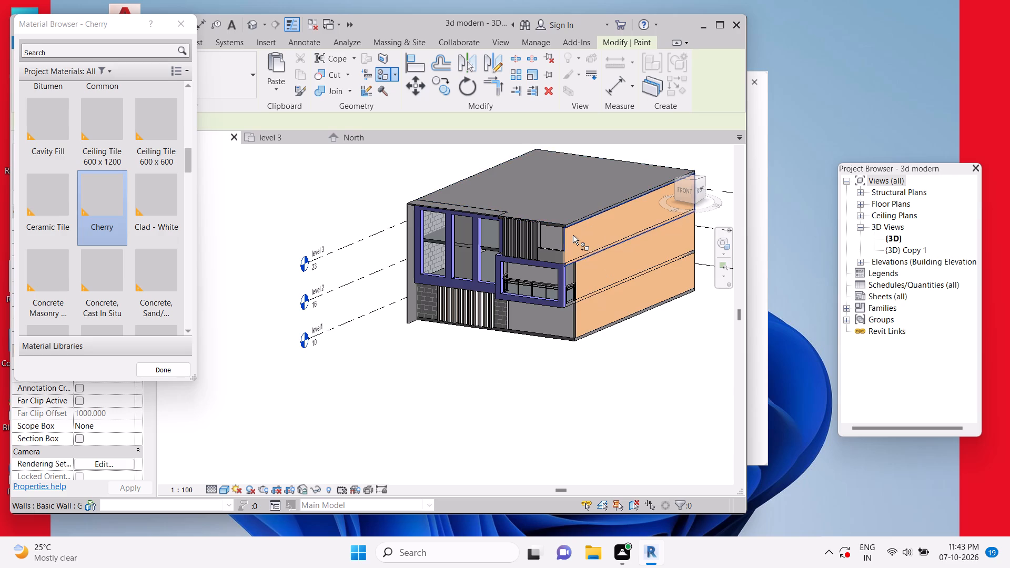
scroll(573, 235, "up", 3)
scroll(442, 292, "down", 4)
Paint the masonry wall faces on all three floors of the building's left side with Cherry.
middle_click_drag(476, 346, 533, 348, "shift")
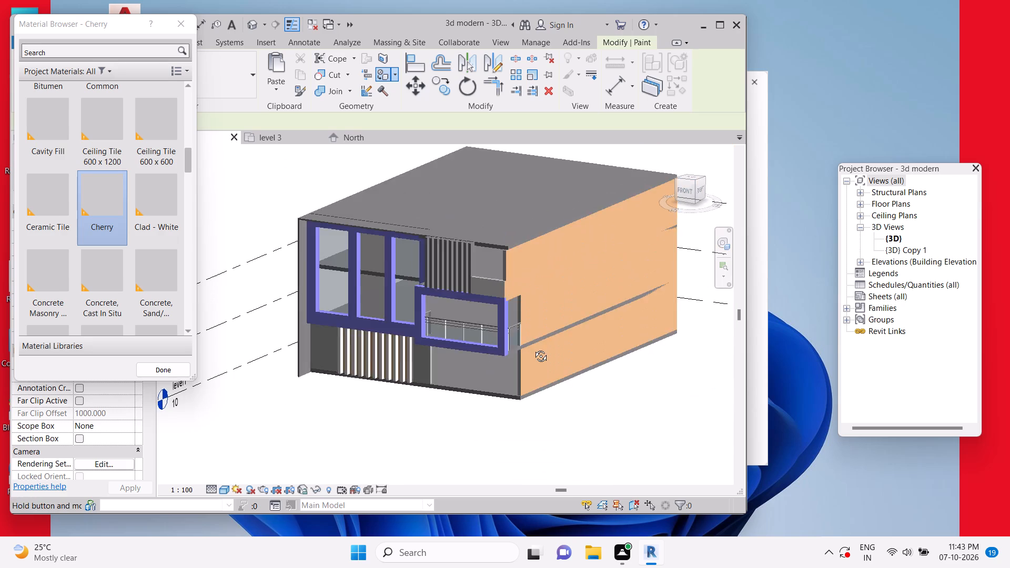
middle_click_drag(533, 348, 578, 351, "shift")
middle_click_drag(491, 364, 527, 367, "shift")
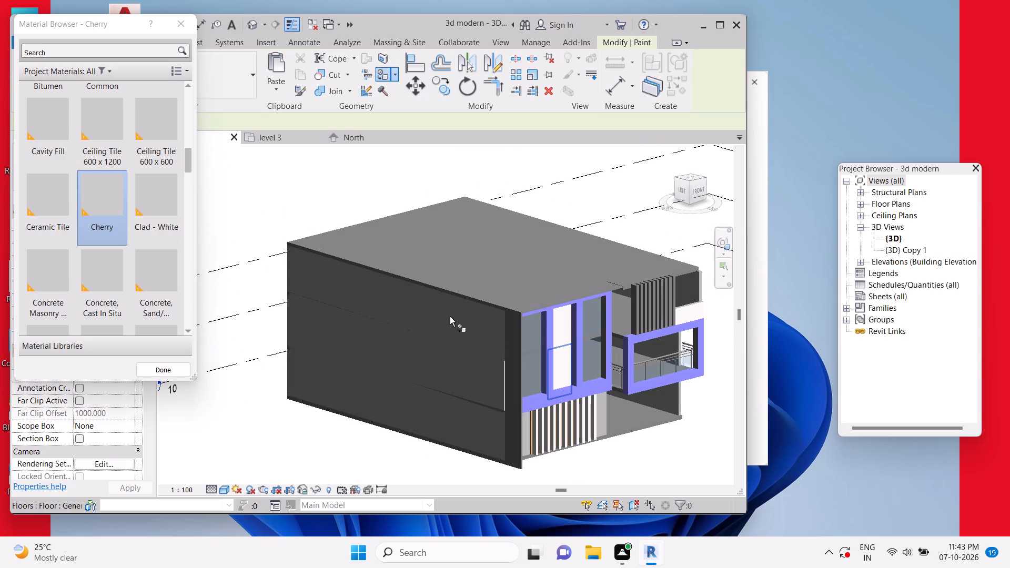
left_click(450, 317)
left_click(445, 354)
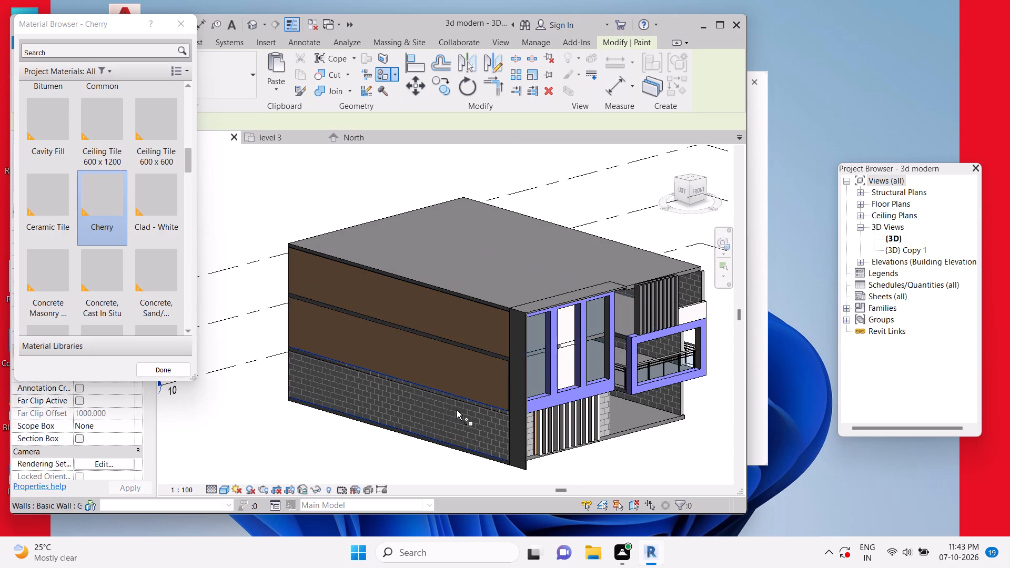
left_click(457, 412)
scroll(458, 411, "down", 4)
middle_click_drag(575, 461, 507, 455, "shift")
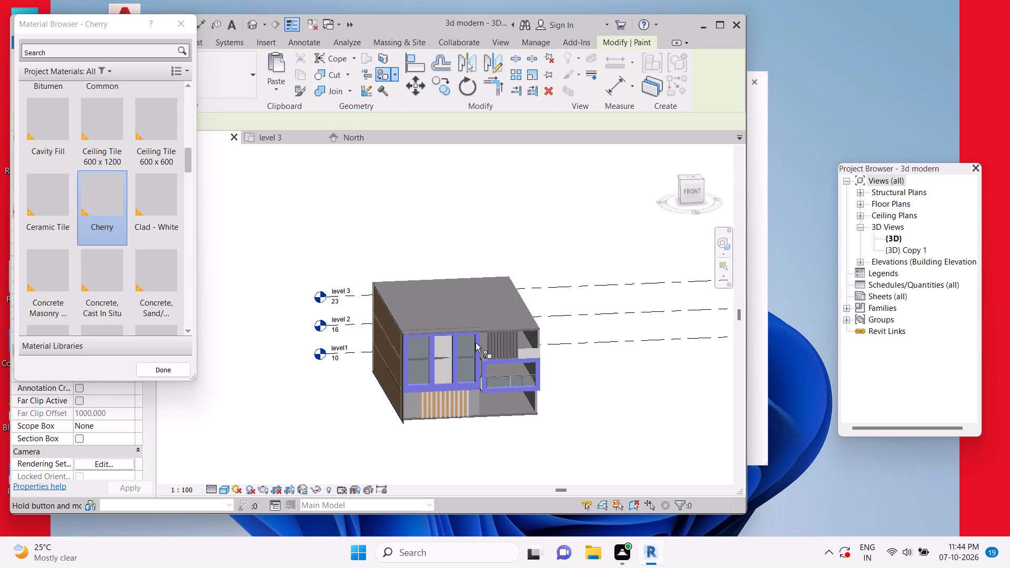
End painting and save the project.
key("Escape")
key("Escape")
key("ctrl+s")
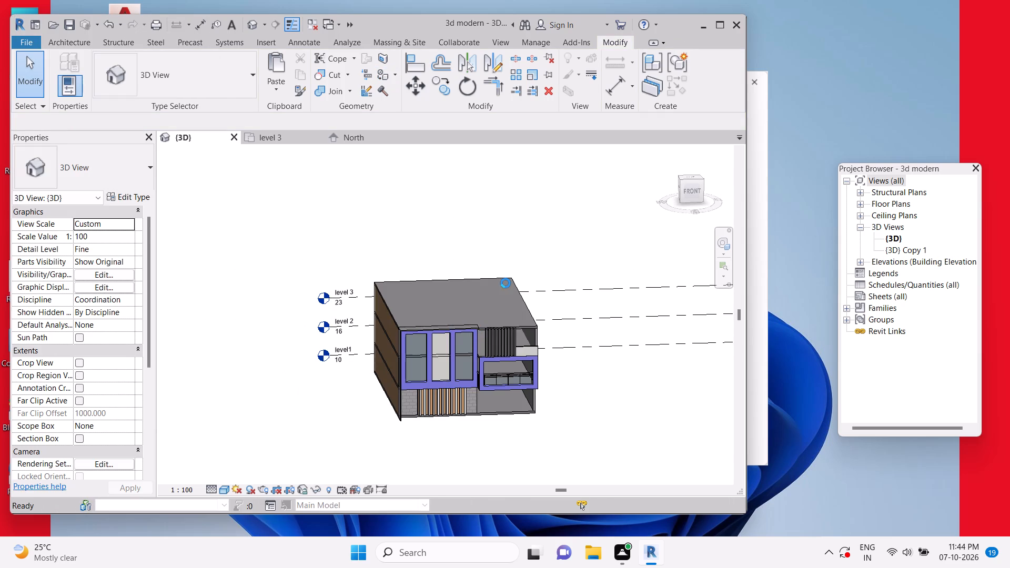
Orient the 3D view to the front and close the blank pop-up window covering it.
left_click(692, 195)
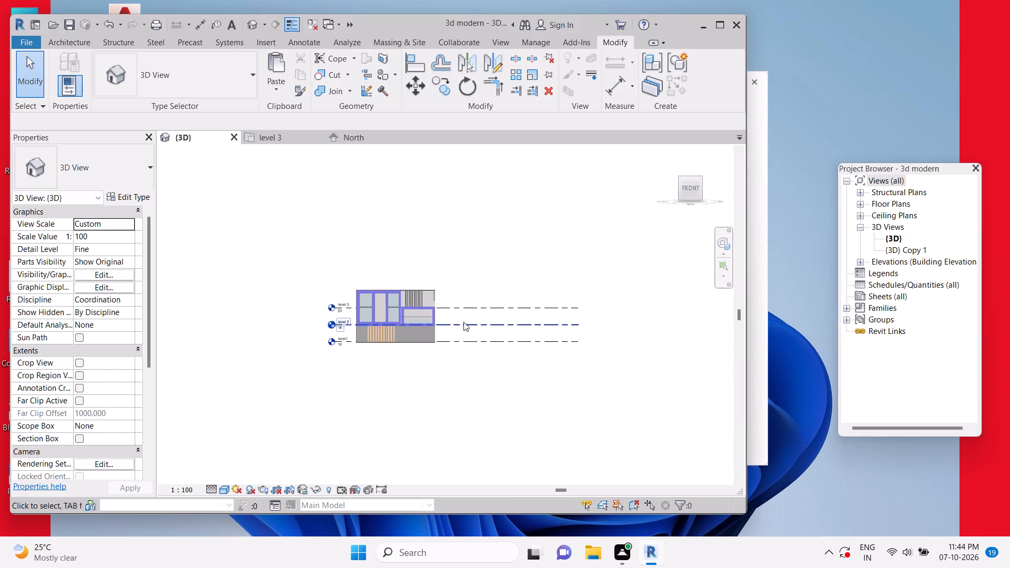
scroll(391, 312, "up", 4)
key("Escape")
key("Escape")
key("Escape")
key("Escape")
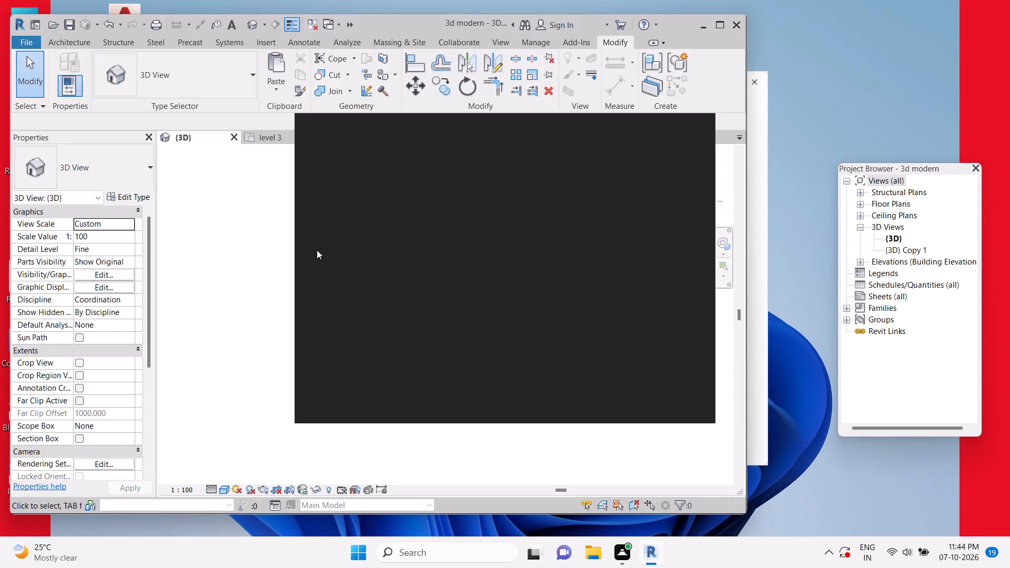
left_click(693, 129)
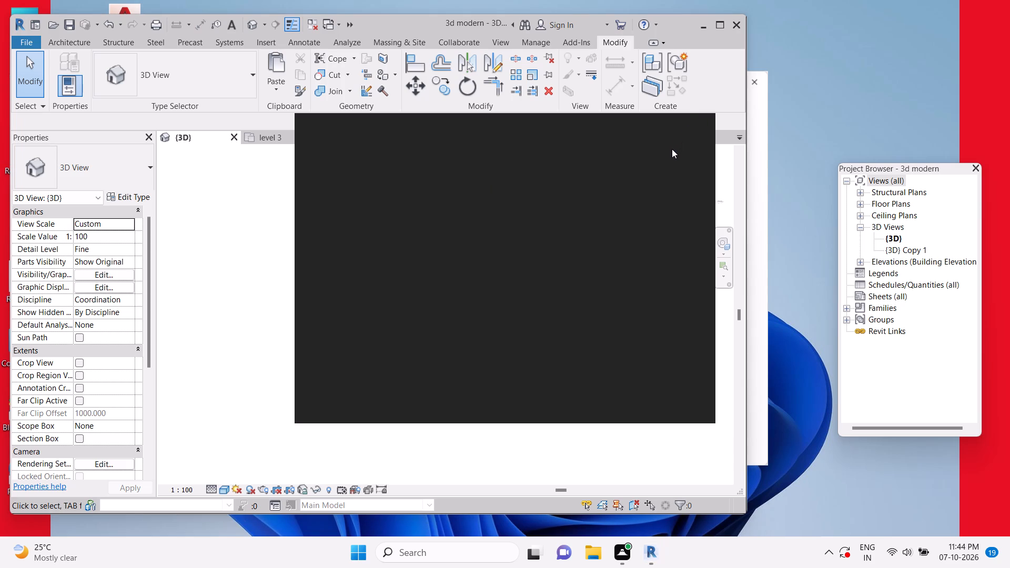
left_click(693, 123)
Open the large upper-floor frame for in-place editing and pick the frame's face as the work plane.
scroll(340, 287, "up", 11)
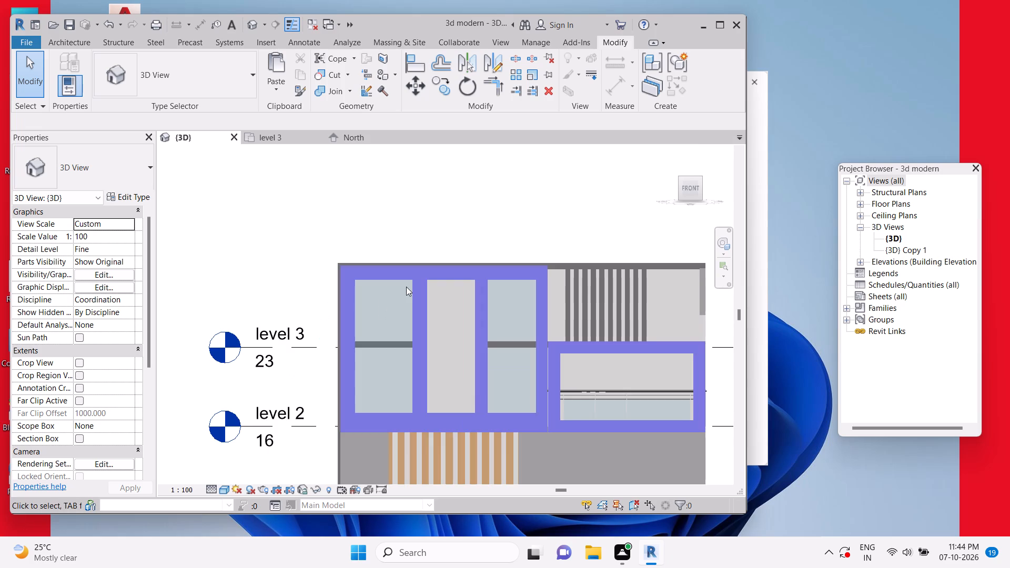
key("Escape")
key("Escape")
middle_click_drag(573, 379, 592, 312)
key("Escape")
key("Escape")
scroll(463, 232, "up", 3)
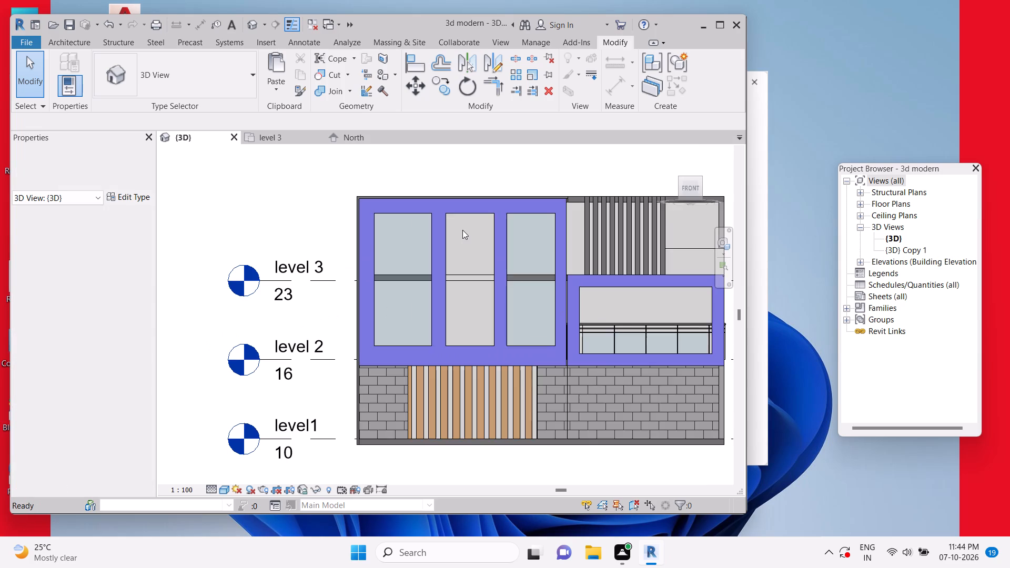
left_click(437, 226)
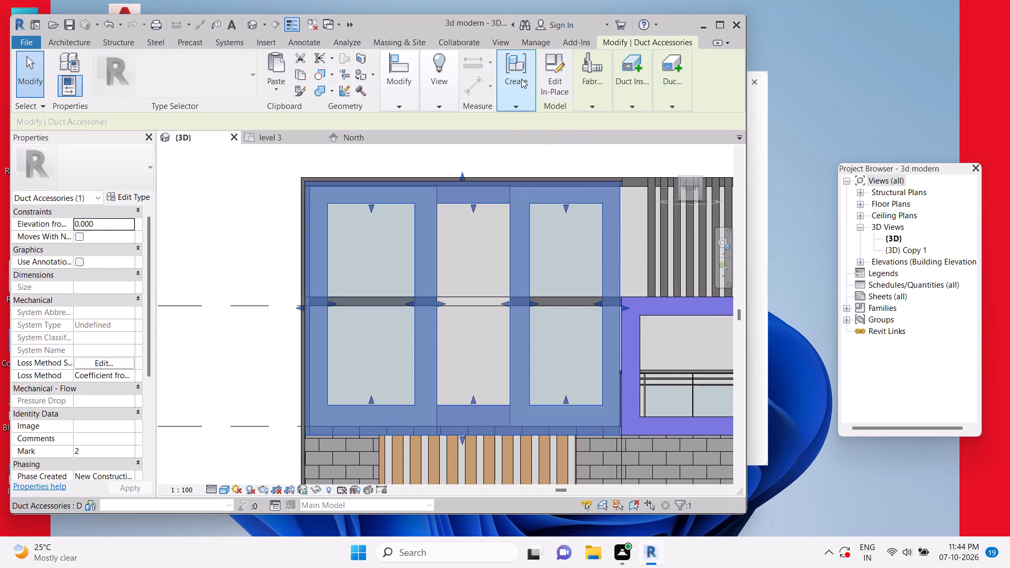
left_click(543, 78)
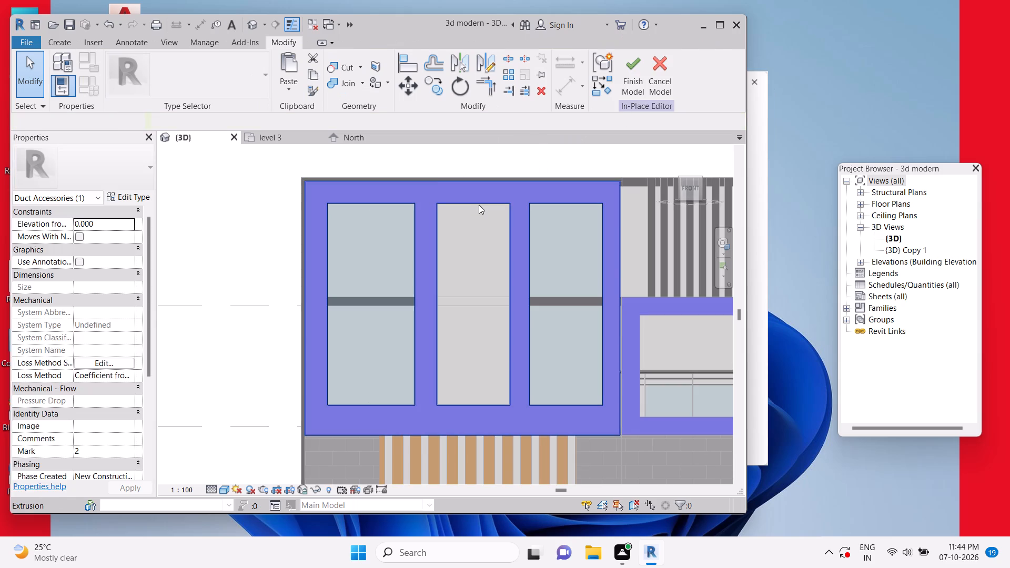
left_click(65, 44)
key("Escape")
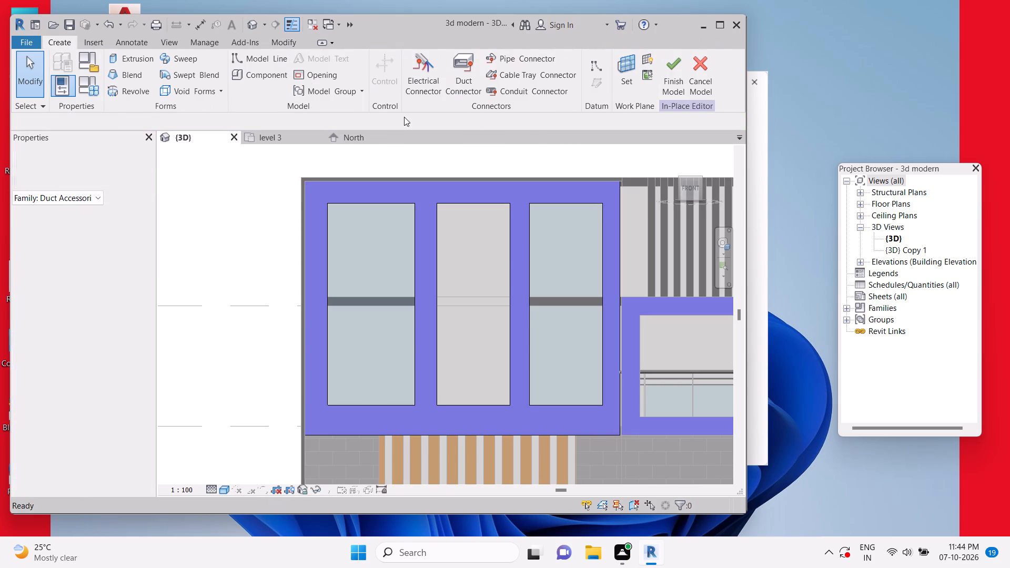
left_click(617, 72)
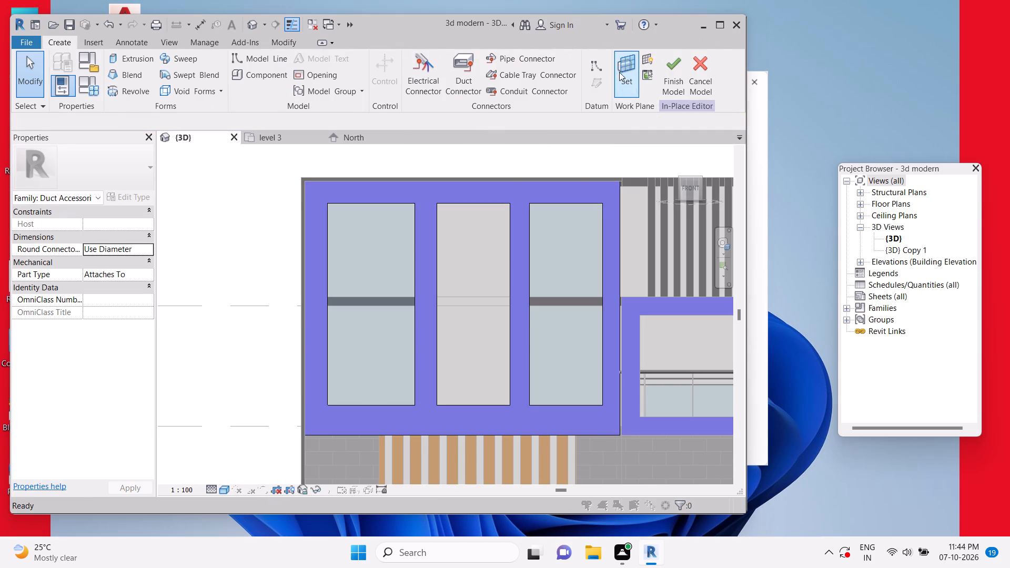
left_click(307, 286)
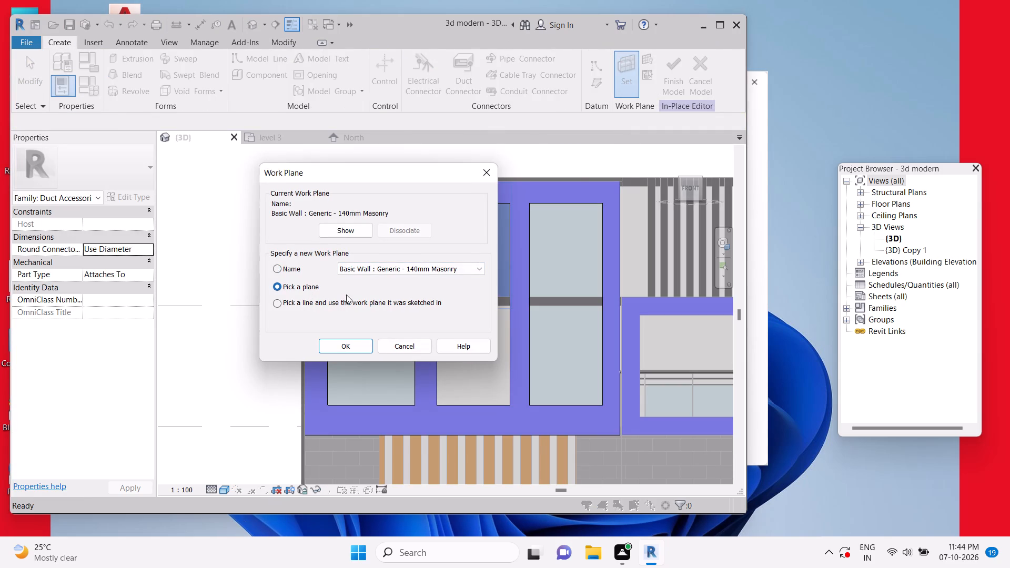
left_click(361, 344)
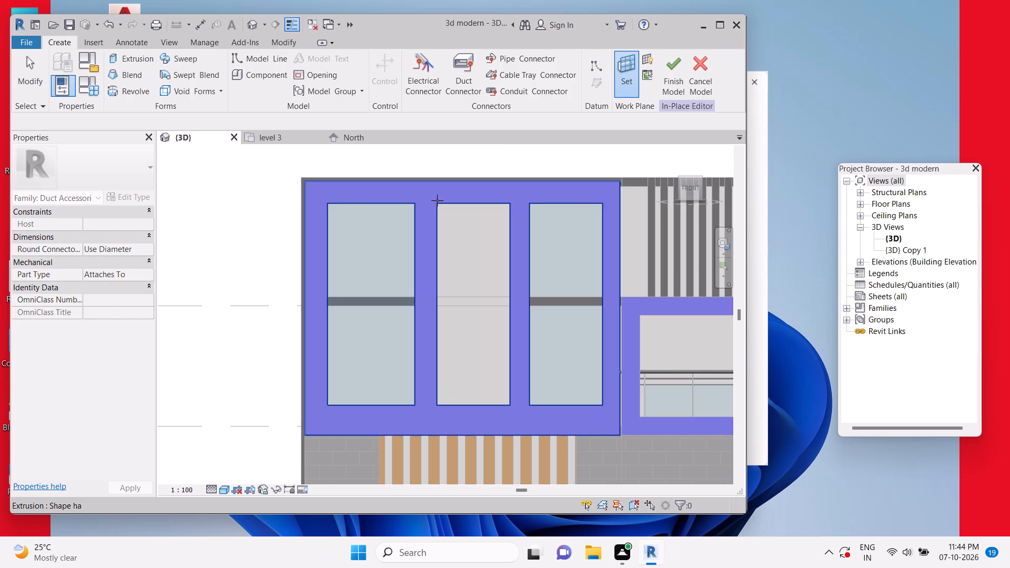
left_click(437, 200)
Create a rectangular extrusion filling the frame's middle opening, with a depth of 1.000.
left_click(137, 55)
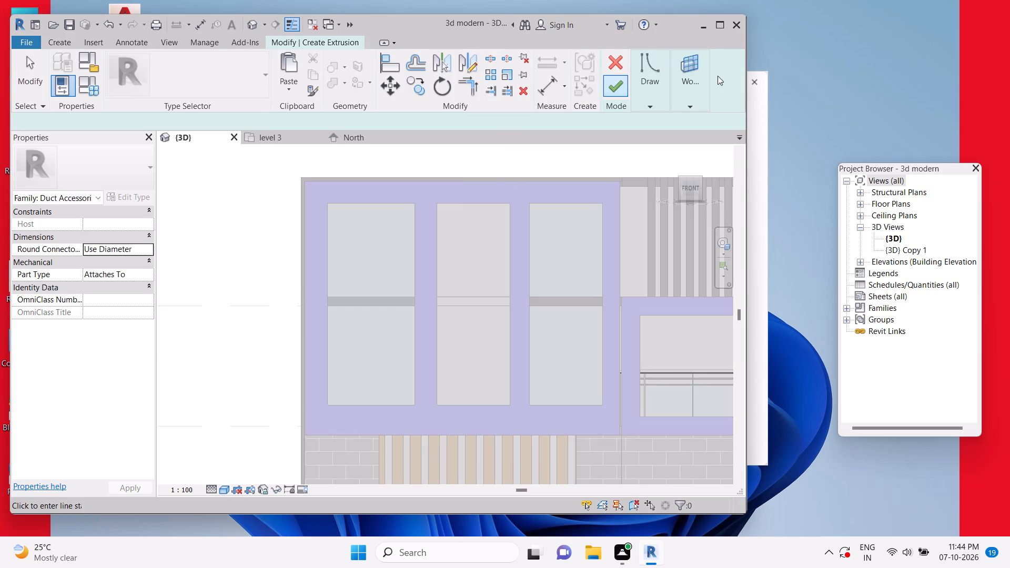
left_click(660, 76)
left_click(651, 115)
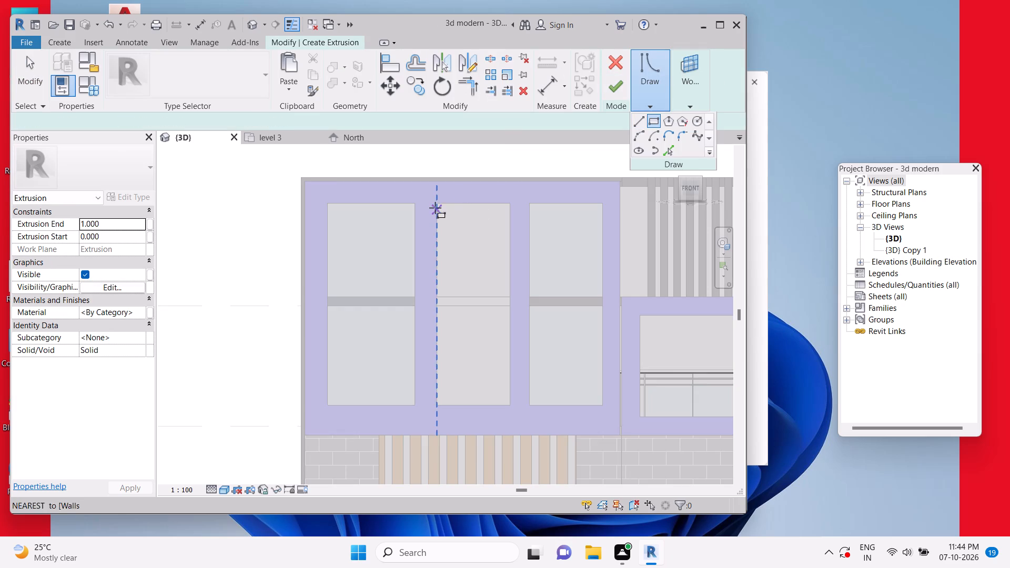
left_click(434, 205)
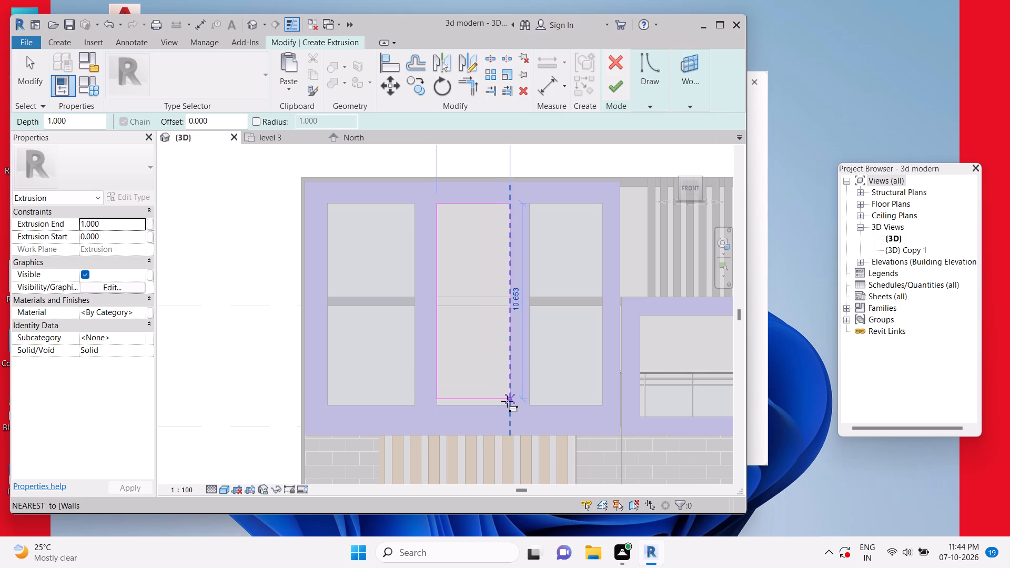
left_click(507, 402)
key("Escape")
key("Escape")
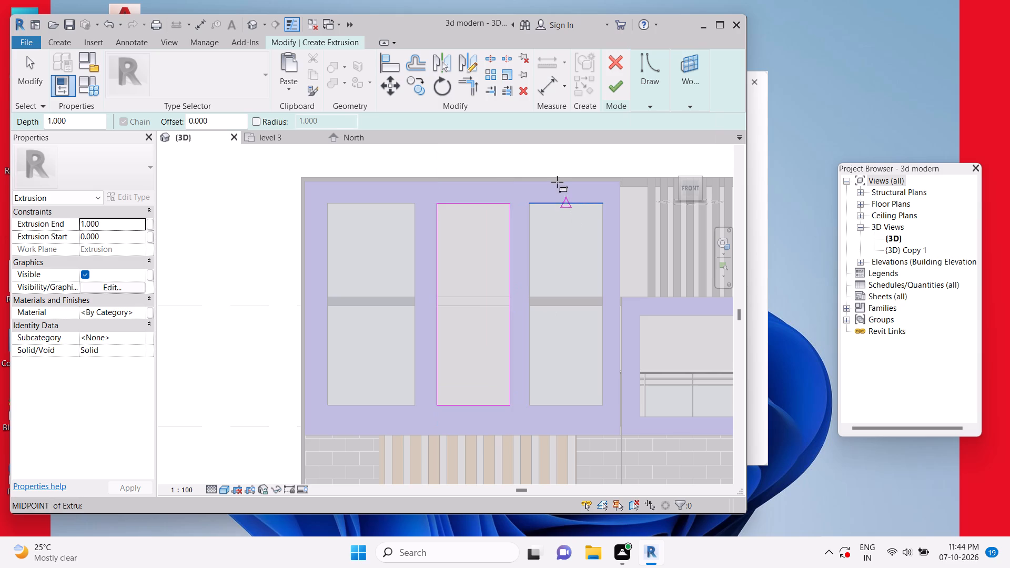
key("Escape")
key("Escape")
left_click(608, 92)
key("Escape")
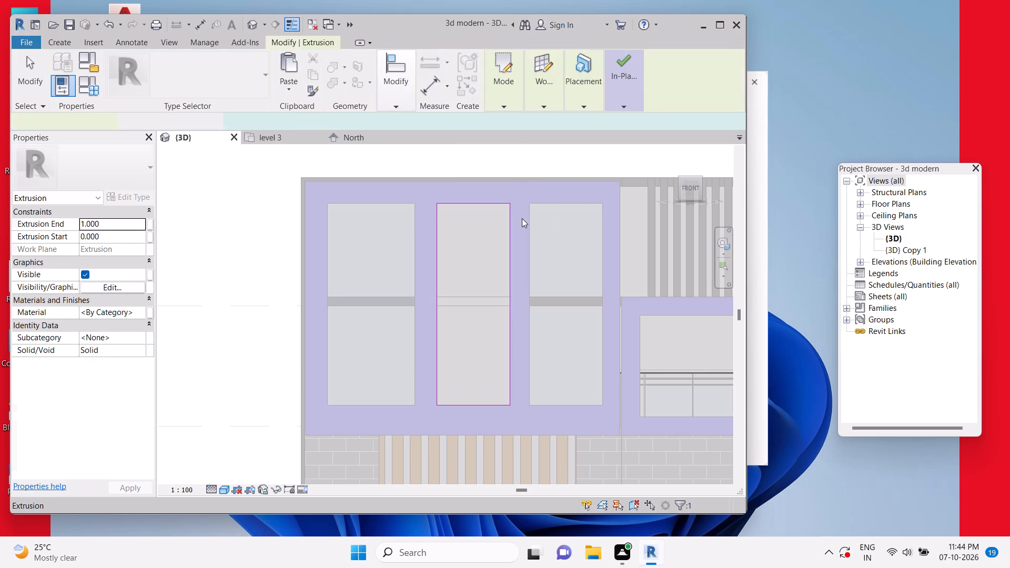
Push the middle panel's front face back to an extrusion end of about -0.198 and finish the in-place model.
middle_click_drag(570, 323, 518, 361, "shift")
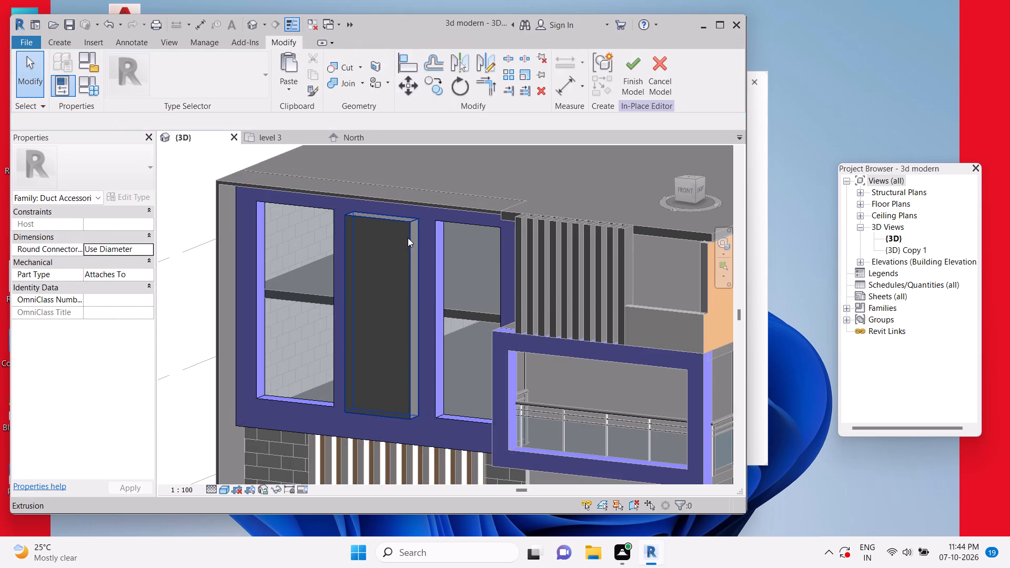
left_click(408, 238)
left_click_drag(376, 316, 383, 314)
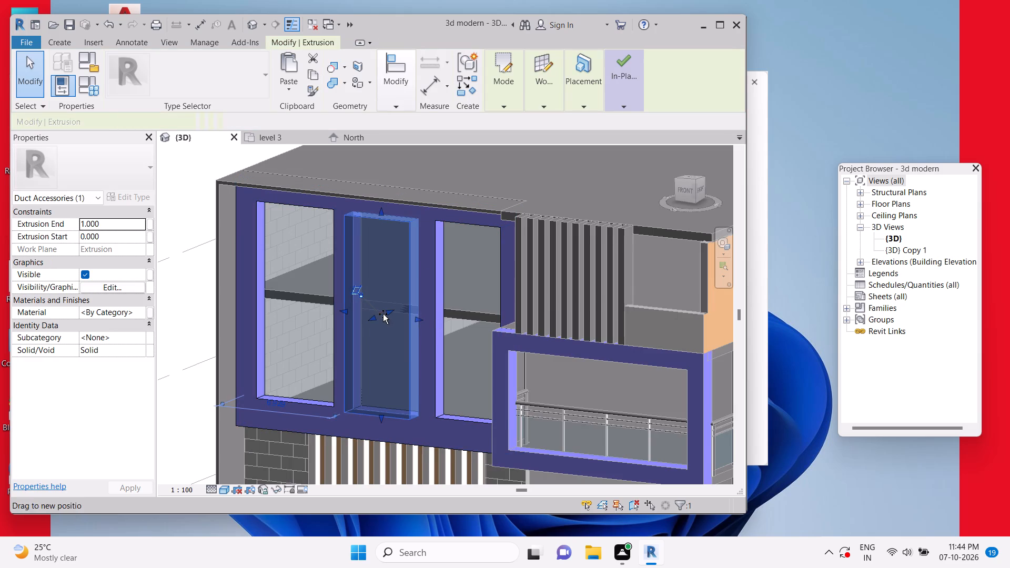
left_click_drag(383, 314, 393, 310)
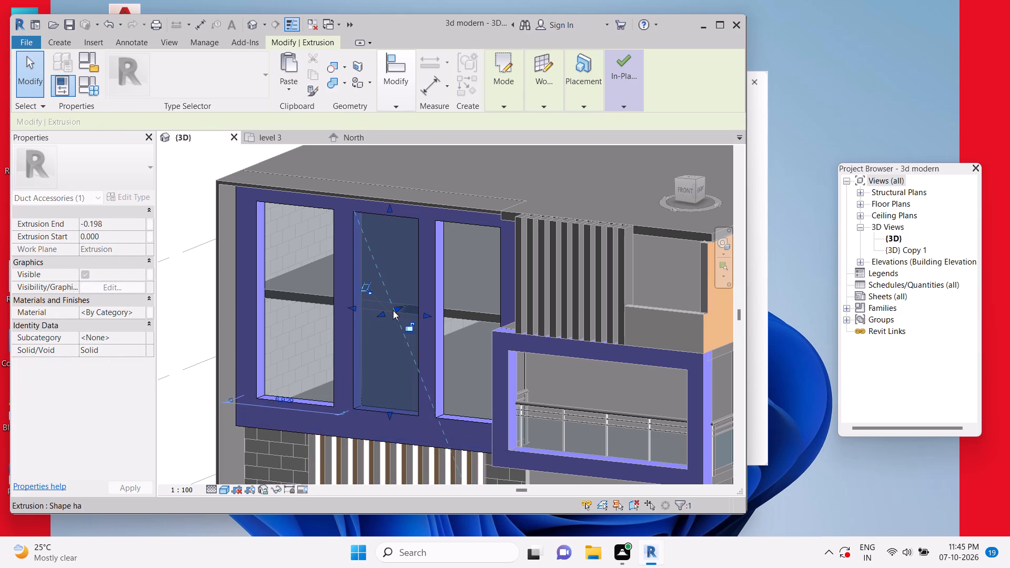
key("Escape")
scroll(420, 314, "down", 2)
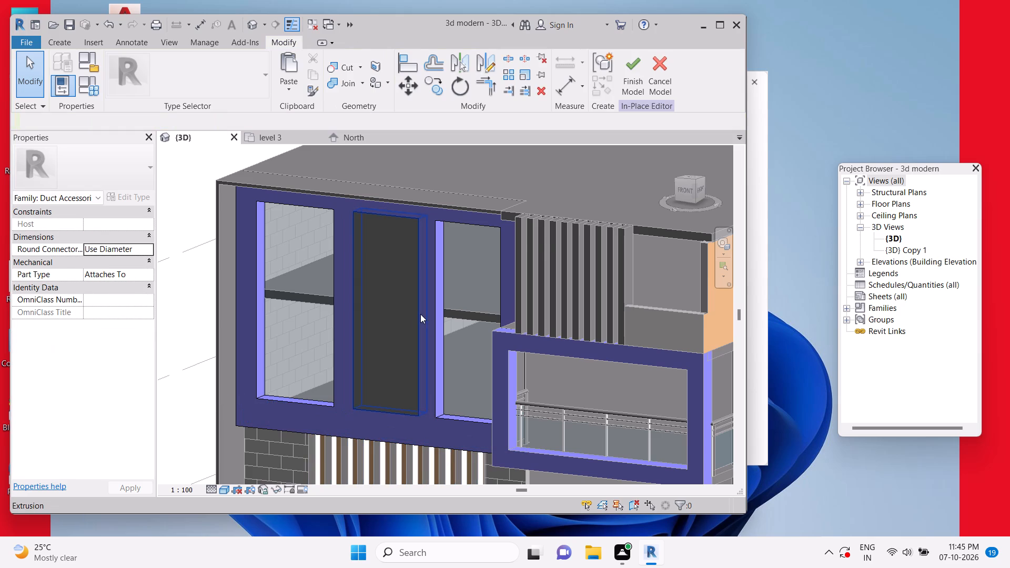
middle_click_drag(414, 339, 466, 317, "shift")
left_click(629, 74)
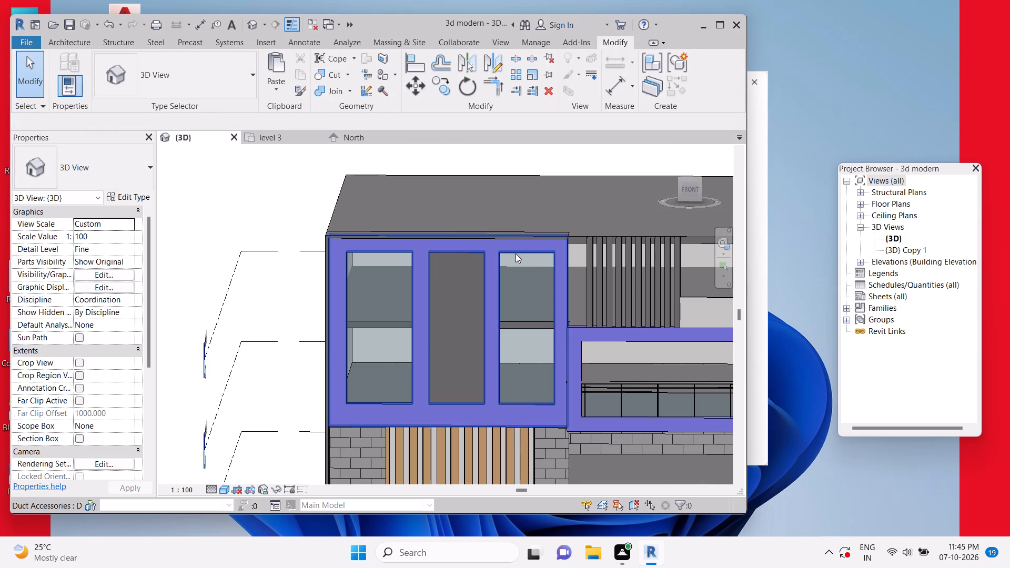
Open the large upper-floor frame for in-place editing and view it from the front.
left_click(502, 261)
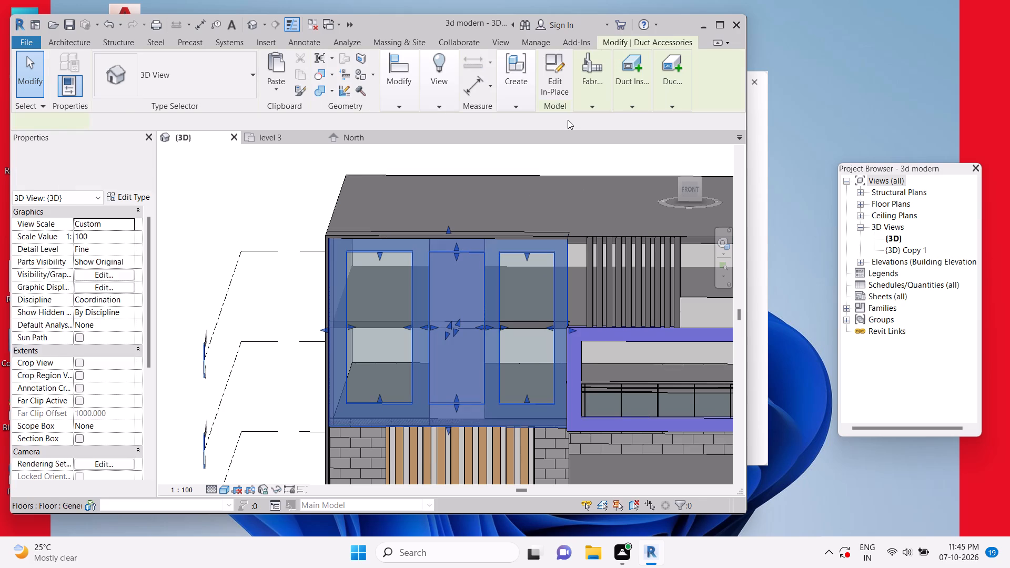
left_click(546, 84)
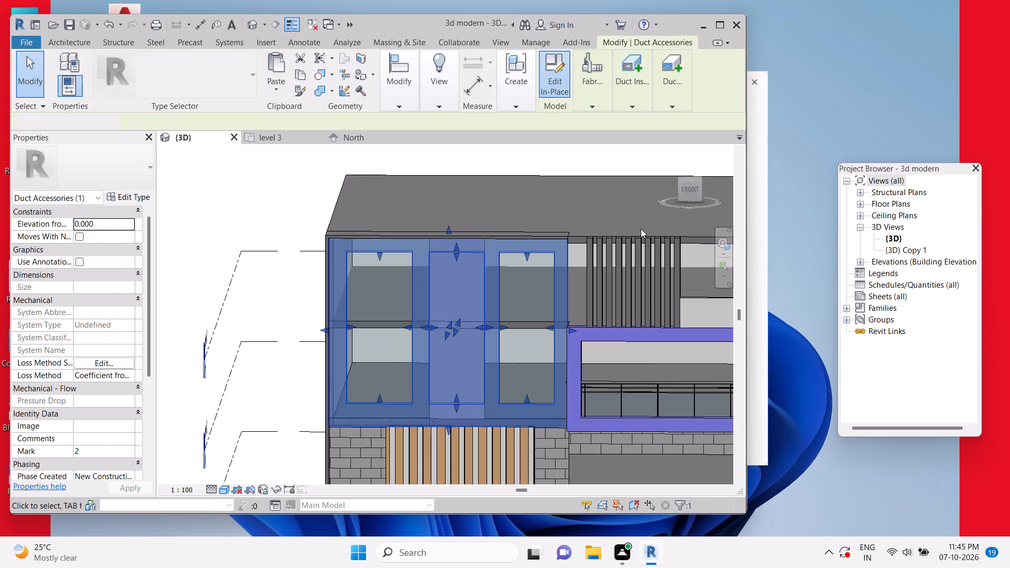
left_click(686, 185)
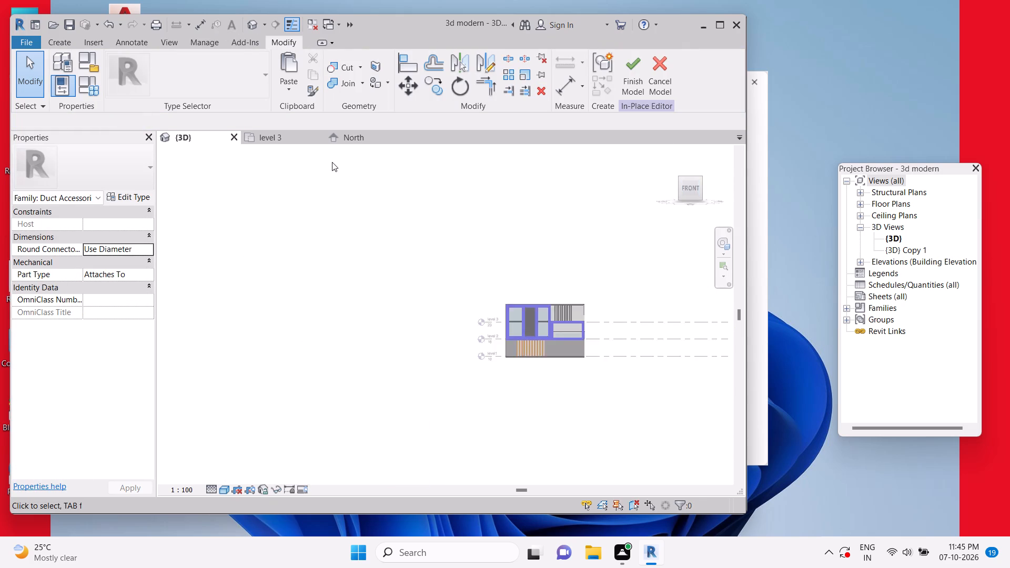
scroll(383, 296, "up", 11)
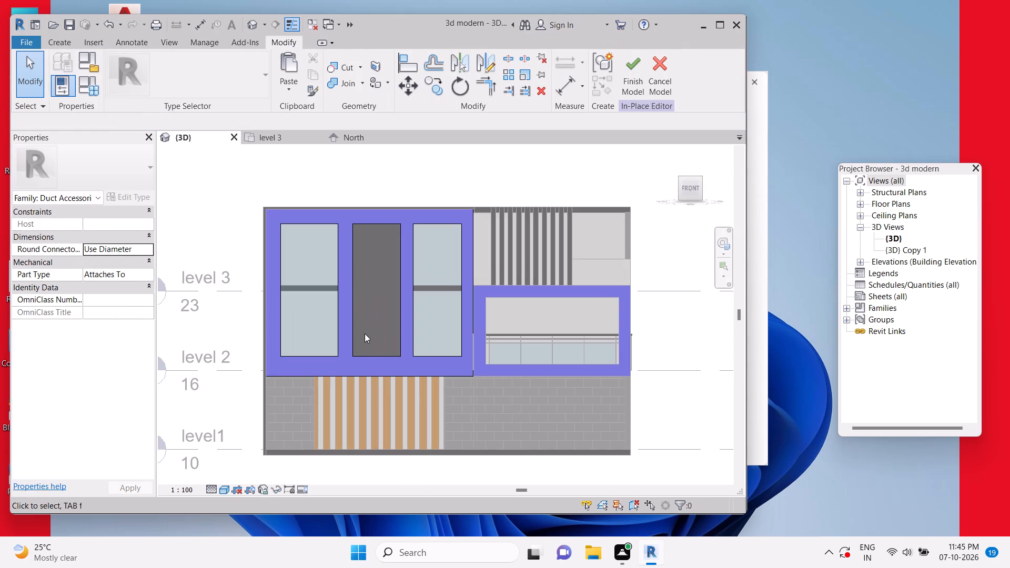
Temporarily hide the frame extrusion surrounding the dark middle panel.
left_click(359, 347)
left_click(398, 237)
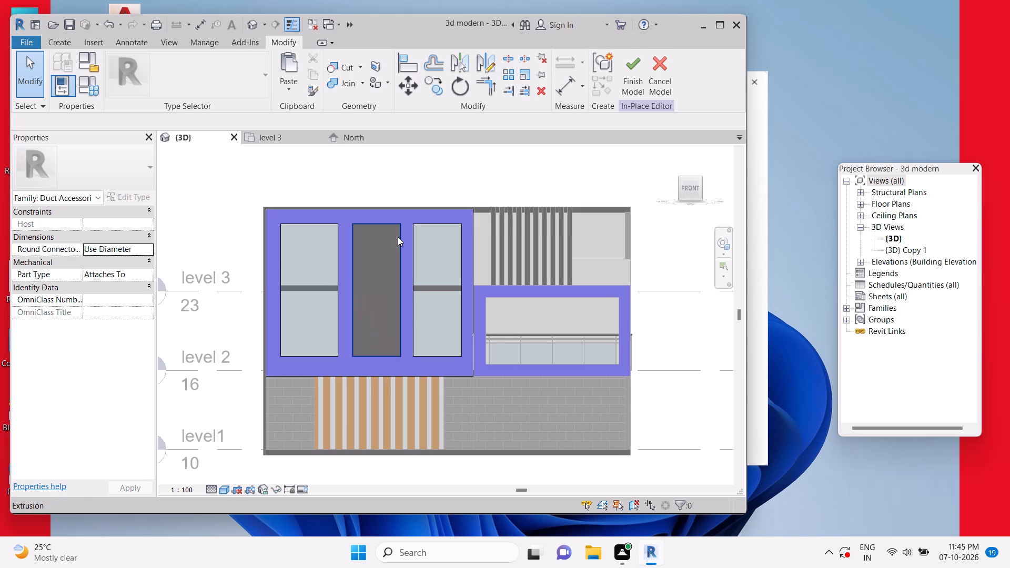
middle_click_drag(439, 323, 410, 352, "shift")
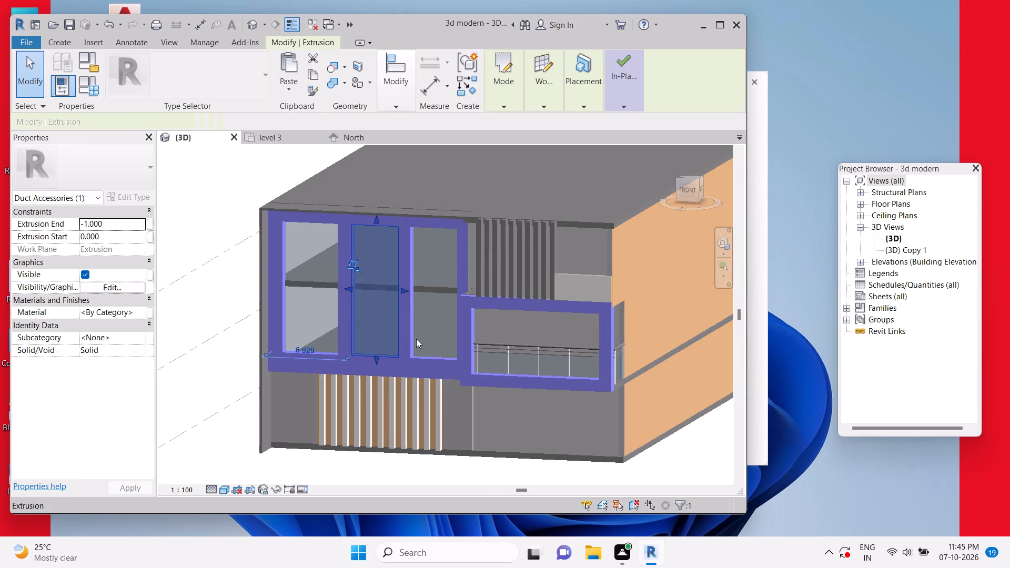
scroll(416, 338, "up", 1, "shift")
middle_click_drag(415, 339, 381, 363, "shift")
middle_click_drag(415, 328, 408, 331, "shift")
key("Escape")
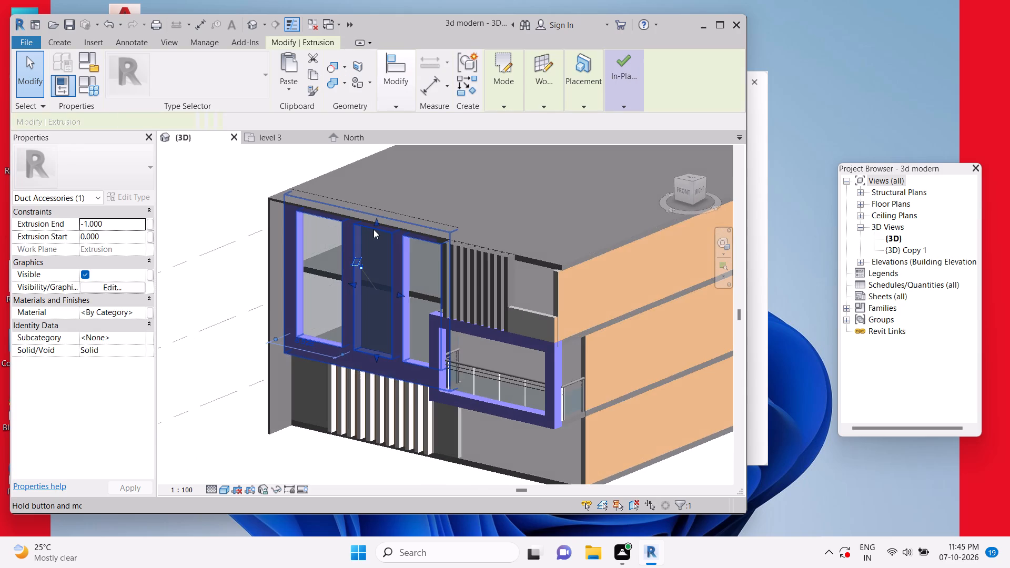
scroll(373, 229, "up", 10)
key("Escape")
key("Escape")
key("Escape")
left_click(302, 273)
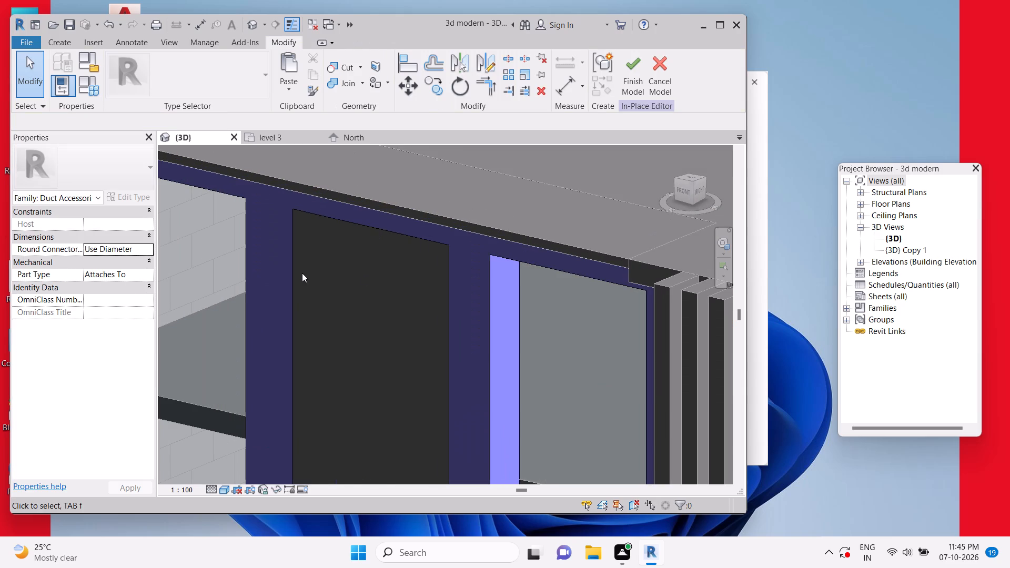
scroll(346, 242, "down", 4)
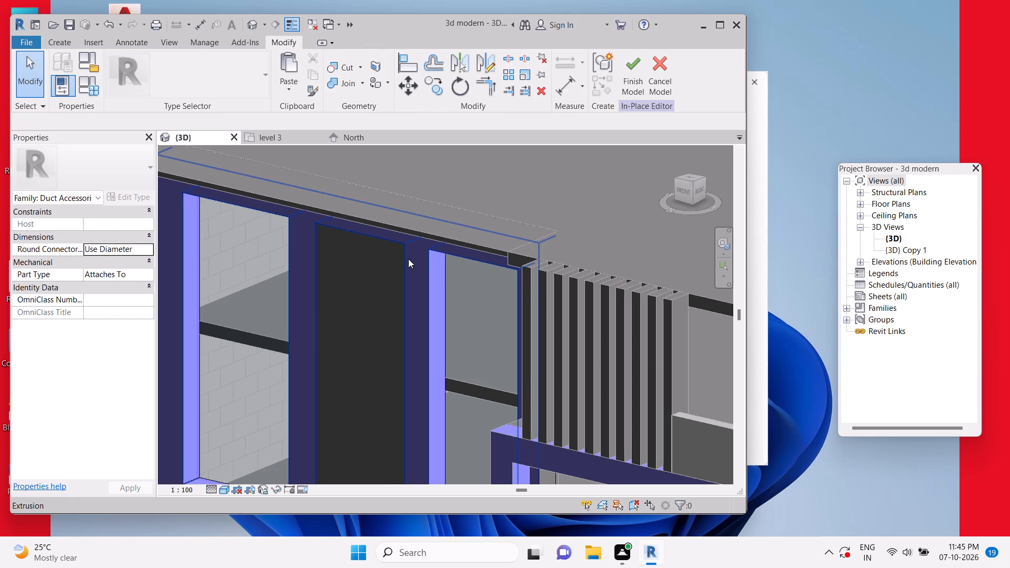
left_click(428, 271)
type("HH")
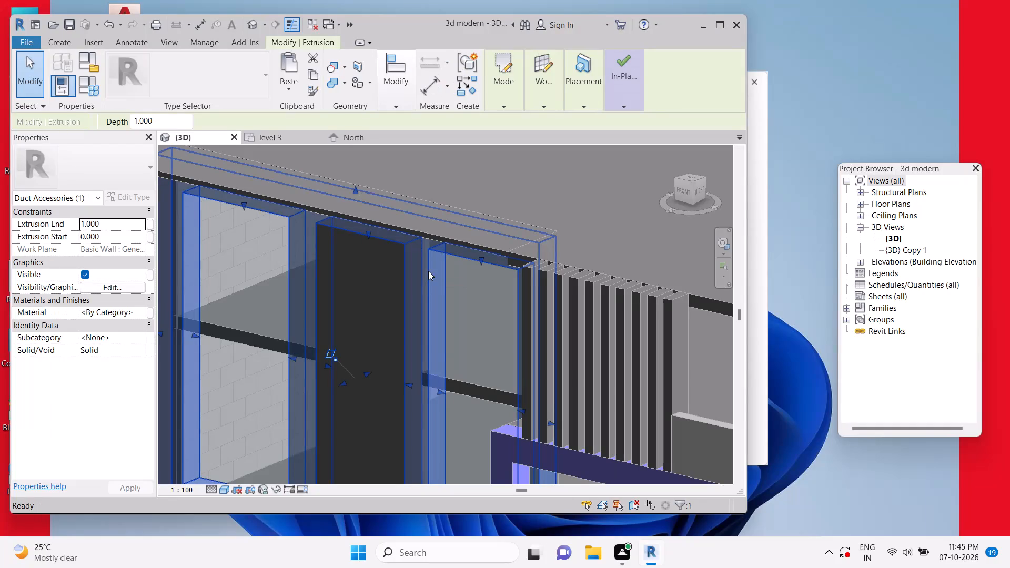
Push the middle panel's front face slightly back into the frame and restore the temporarily hidden frame.
left_click(402, 258)
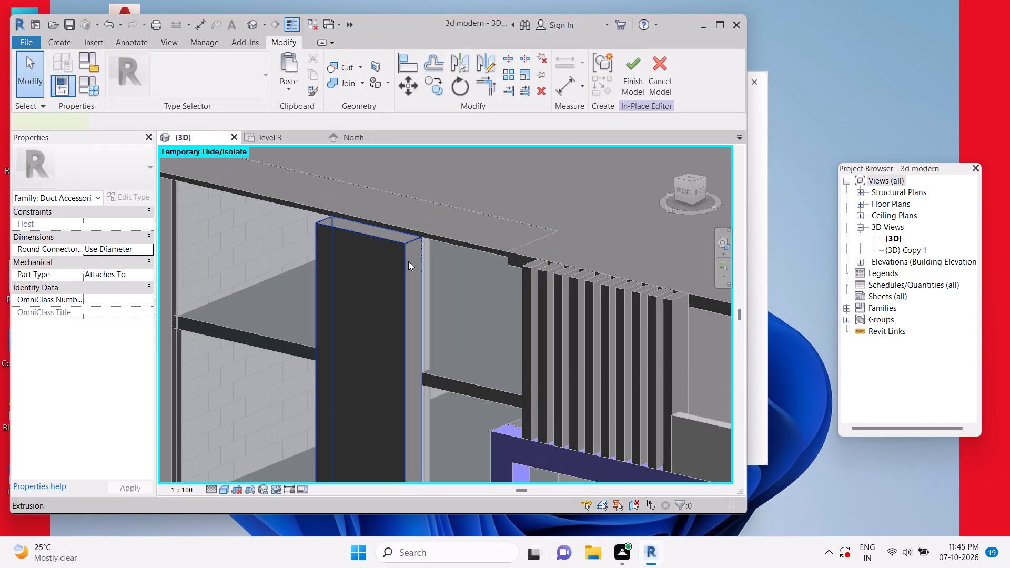
middle_click_drag(429, 374, 453, 309)
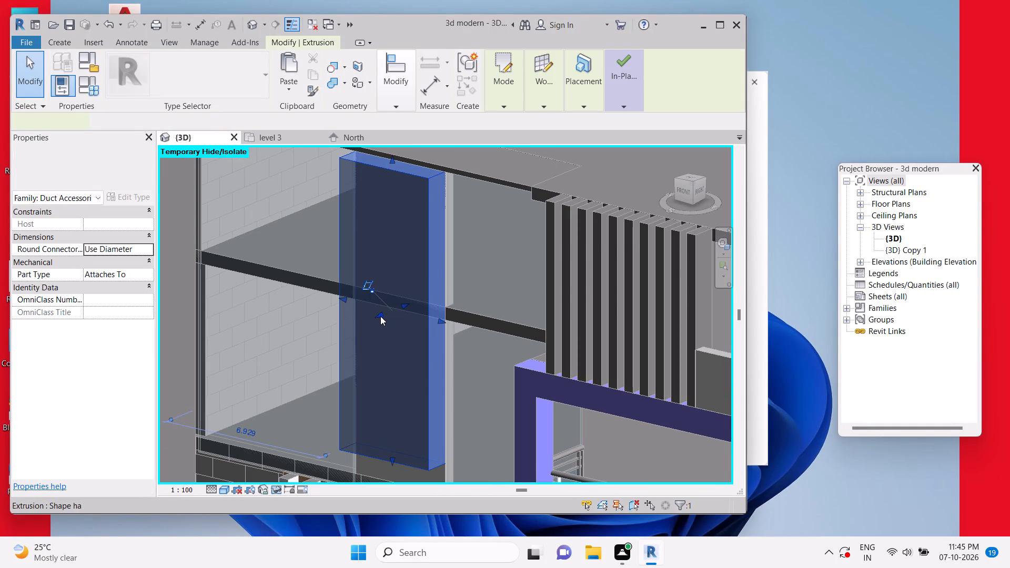
left_click_drag(380, 316, 389, 312)
key("Escape")
key("Escape")
key("Escape")
key("Escape")
key("Escape")
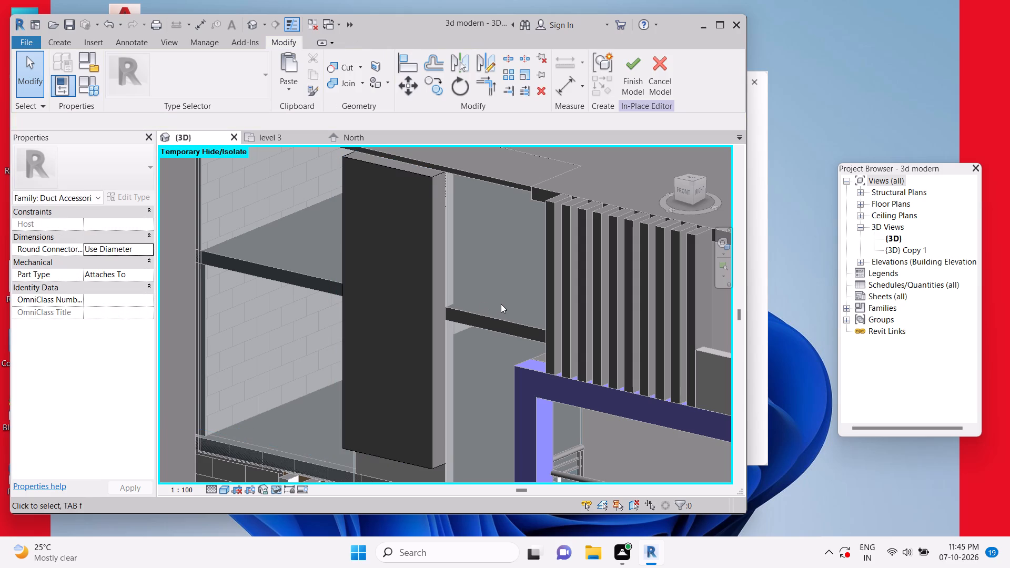
type("HR")
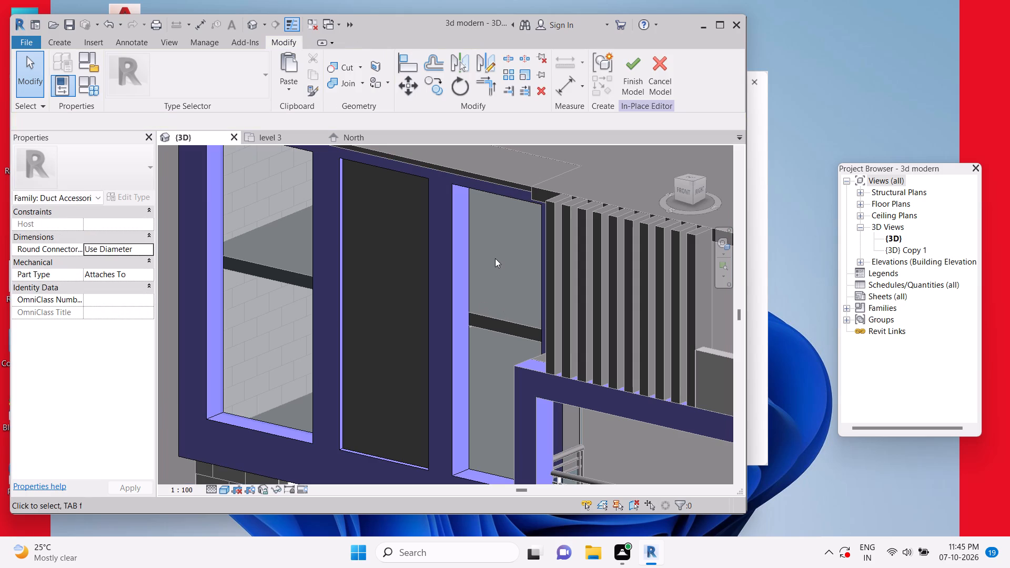
Start a void extrusion in the front view and begin a rectangle near the top of the middle panel.
left_click(683, 192)
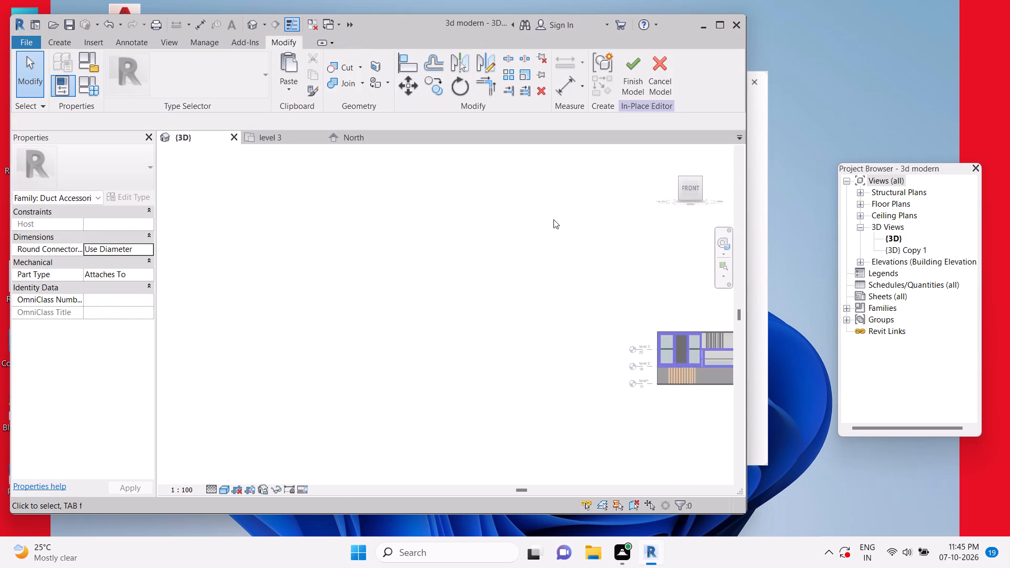
scroll(376, 304, "up", 10)
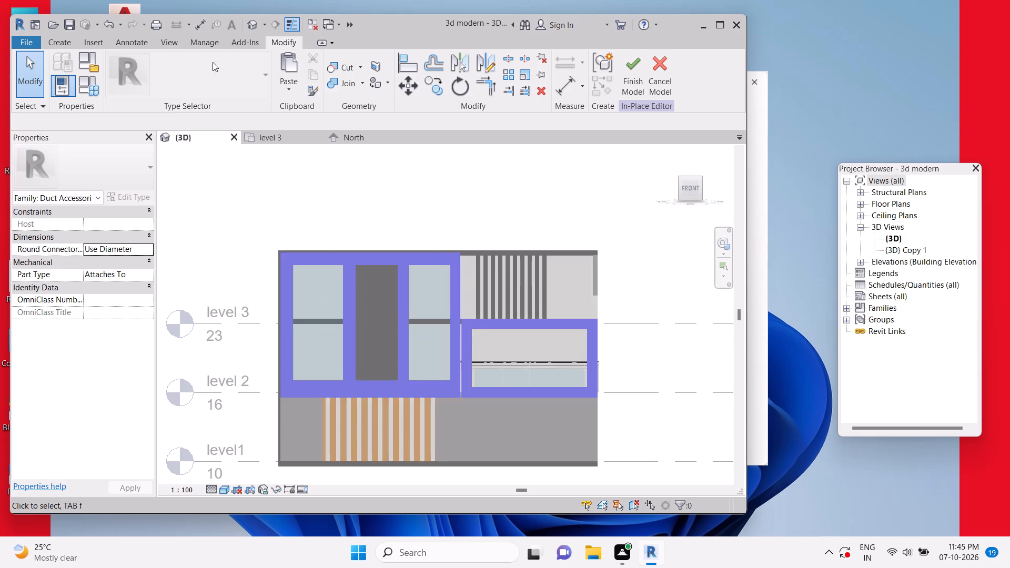
left_click(59, 38)
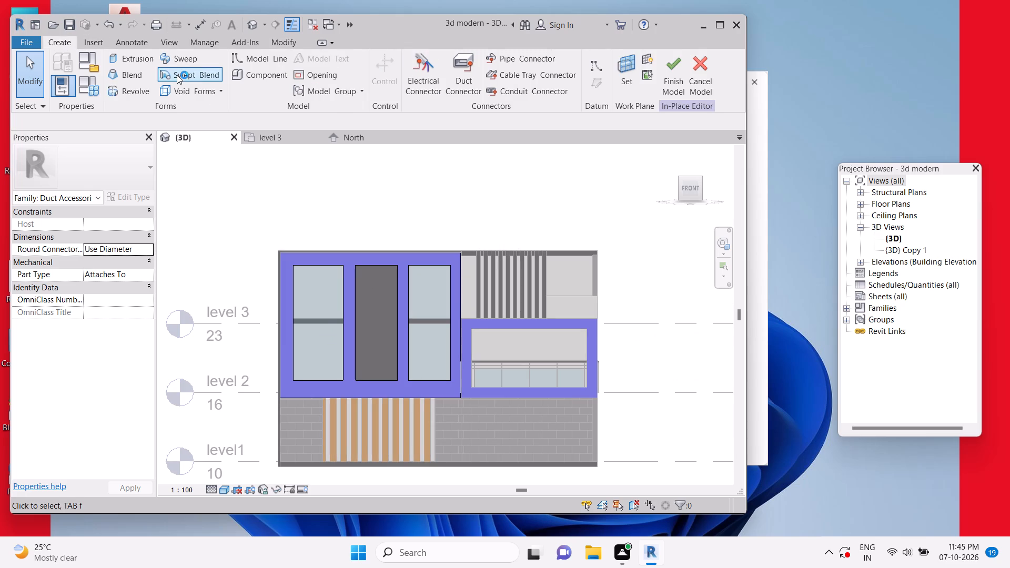
left_click(182, 89)
left_click(209, 110)
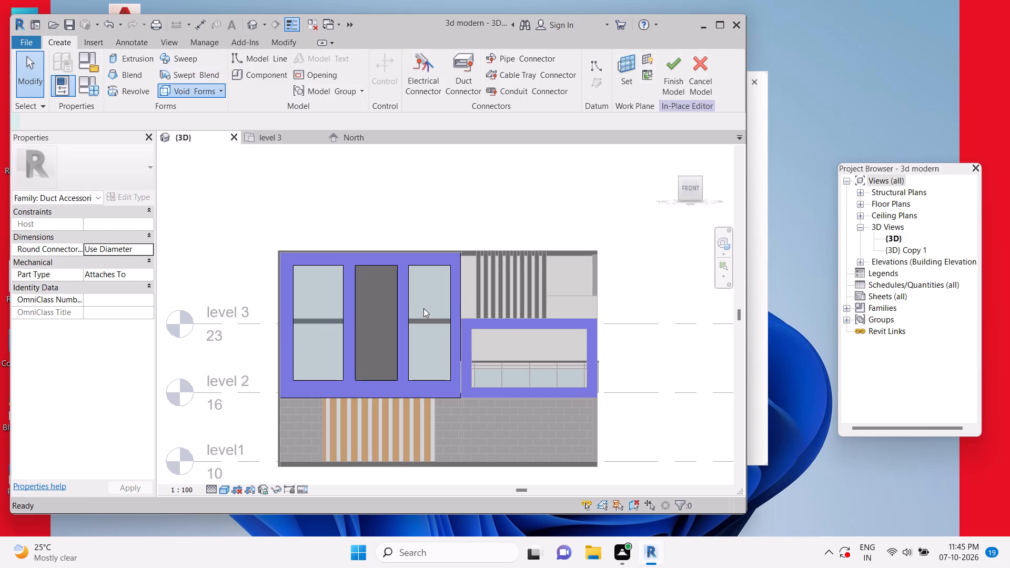
left_click(643, 74)
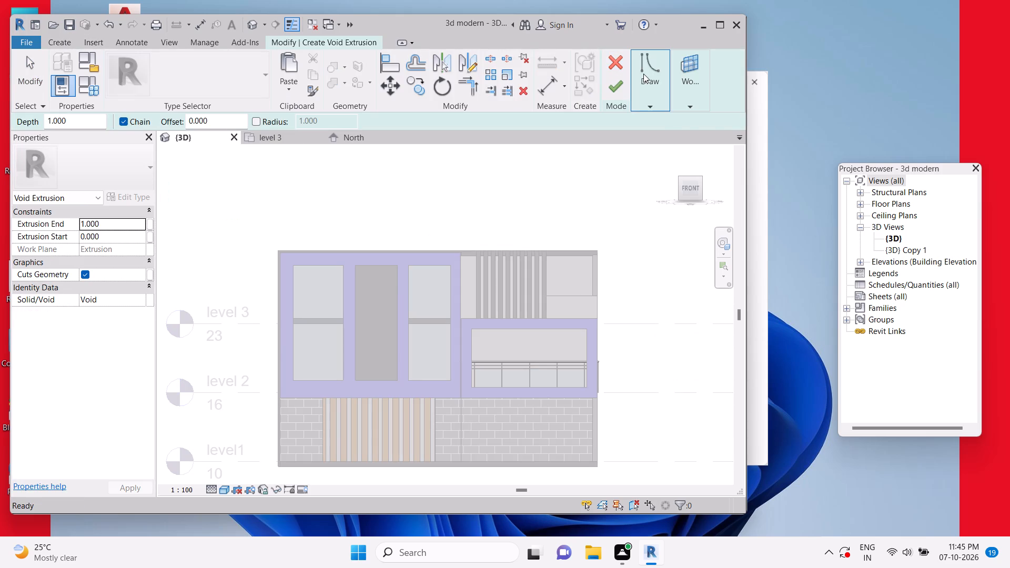
left_click(647, 120)
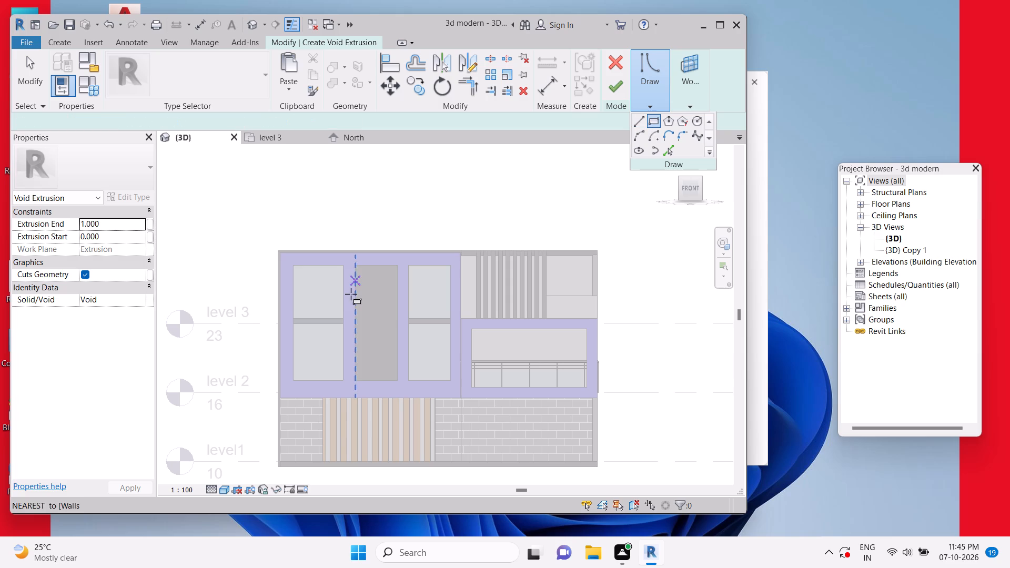
scroll(351, 294, "up", 6)
left_click(360, 242)
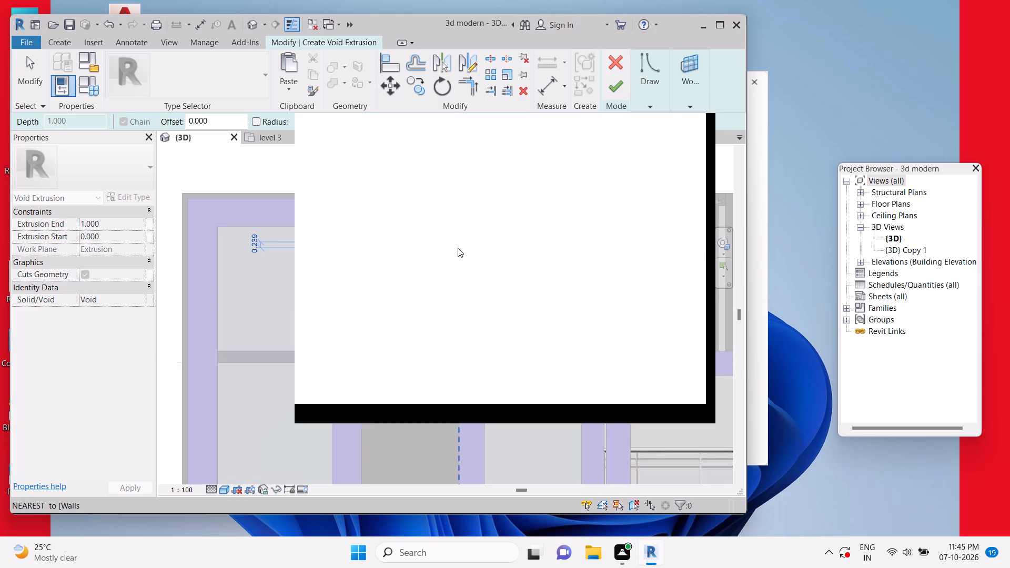
Abandon the started rectangle and close the blank pop-up window covering the 3D view.
key("Escape")
key("Escape")
key("Escape")
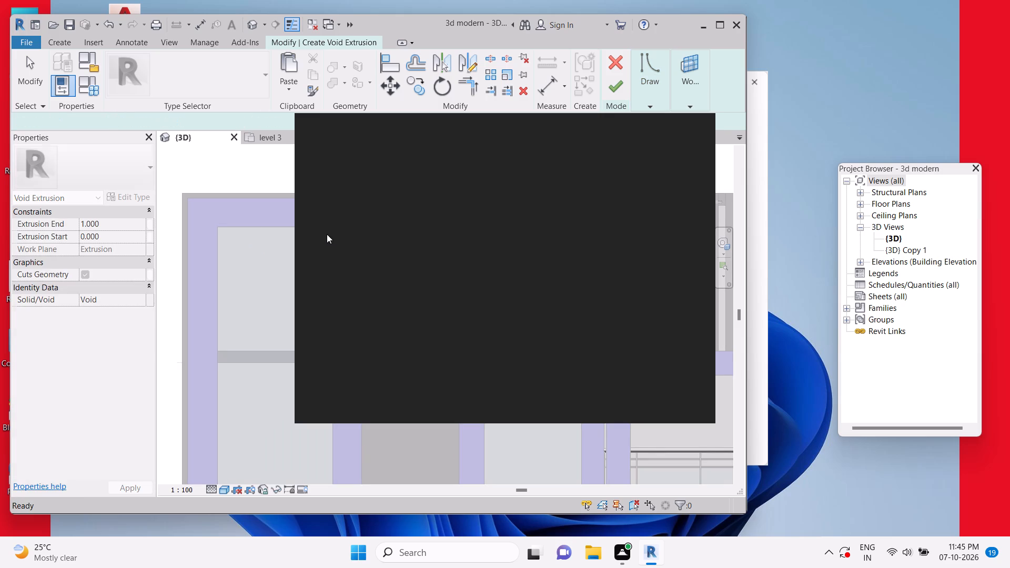
key("Escape")
key("Escape")
key("Escape")
key("Escape")
key("Escape")
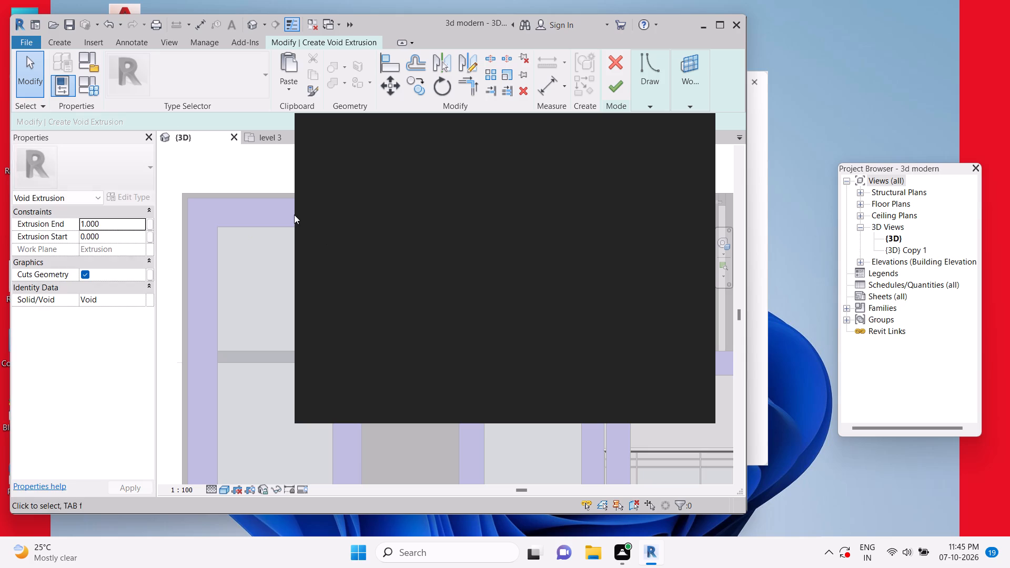
key("Escape")
key("Escape")
key("Escape")
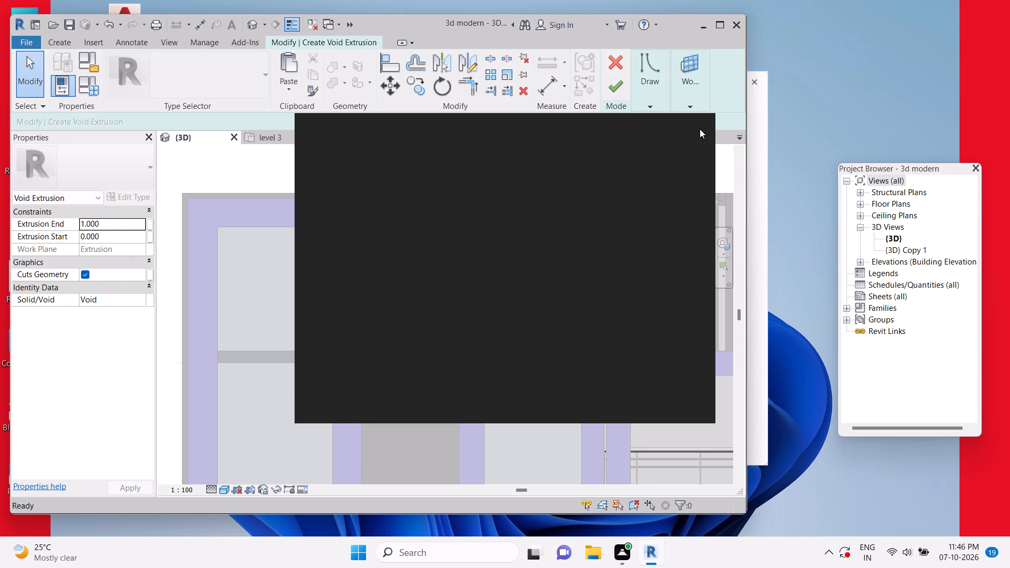
left_click(694, 128)
key("Escape")
key("Escape")
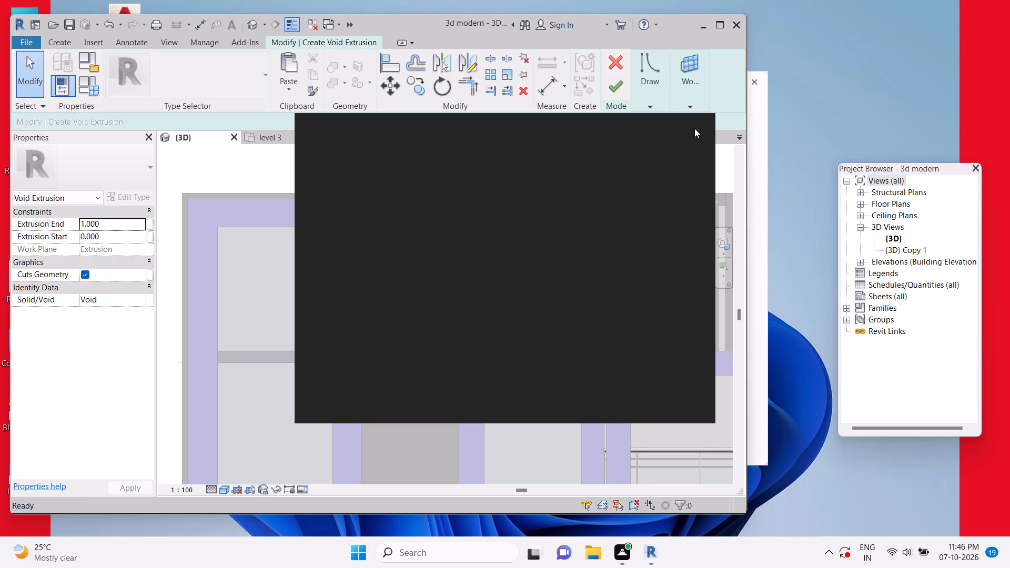
key("Escape")
key("Escape")
key("Escape")
key("Escape")
key("Escape")
key("Escape")
key("Escape")
key("Escape")
key("Escape")
key("Escape")
key("Escape")
key("Escape")
key("Escape")
key("Escape")
key("Escape")
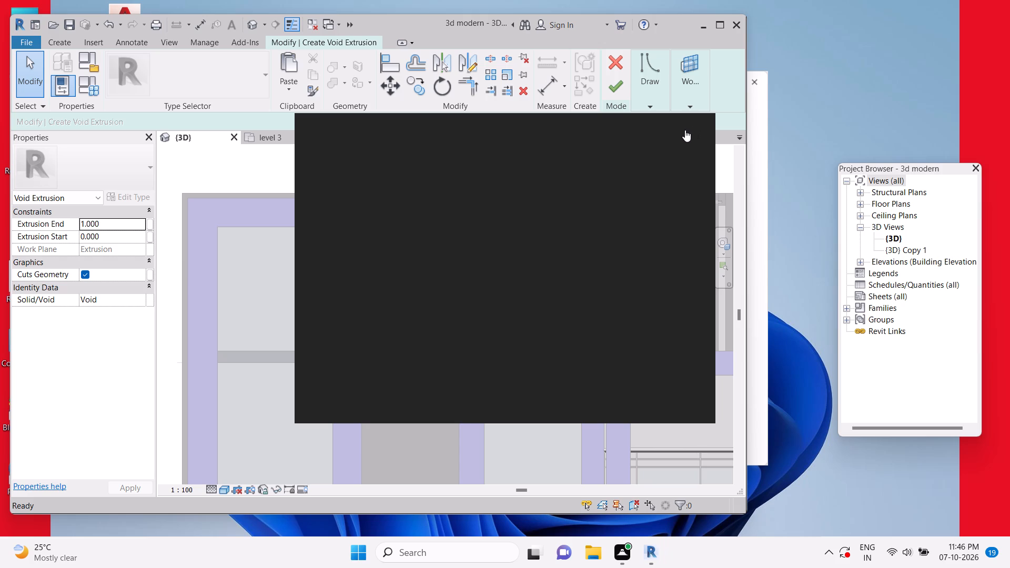
left_click(685, 130)
Sketch a thin void rectangle across the middle panel's full 4.000 width, about 0.28 high, just below its top edge.
left_click(639, 107)
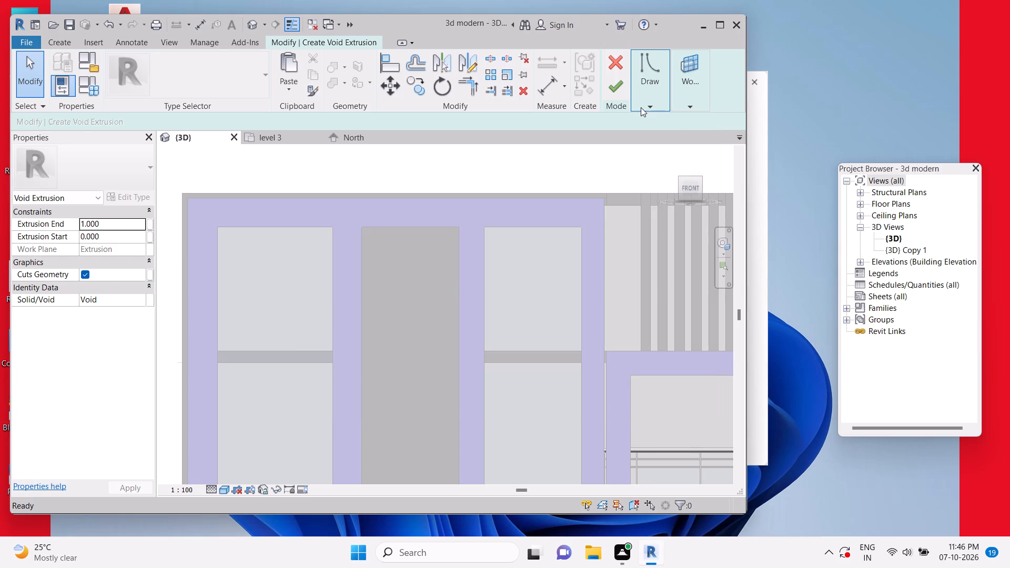
left_click(653, 125)
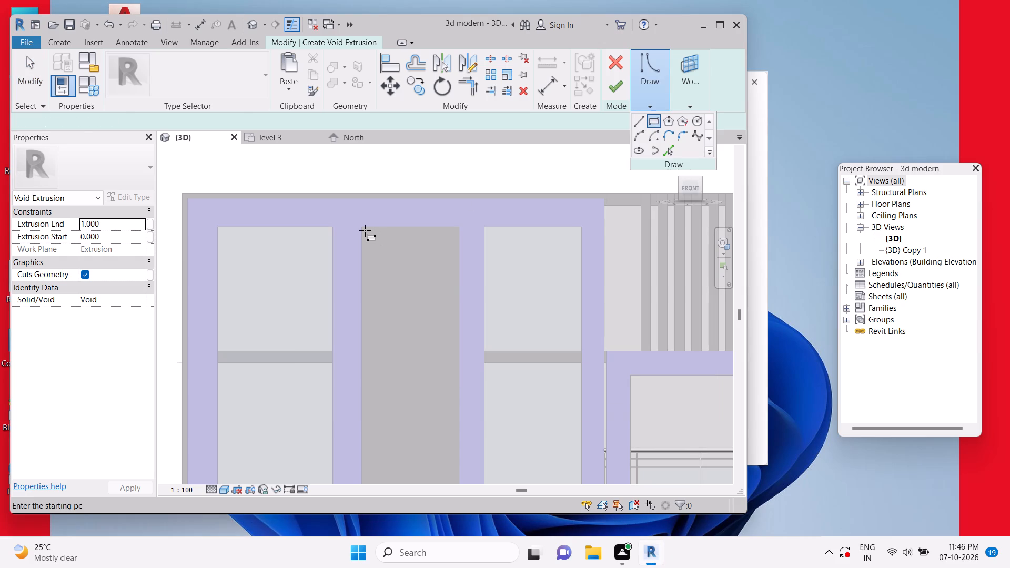
scroll(365, 229, "up", 4)
left_click(362, 245)
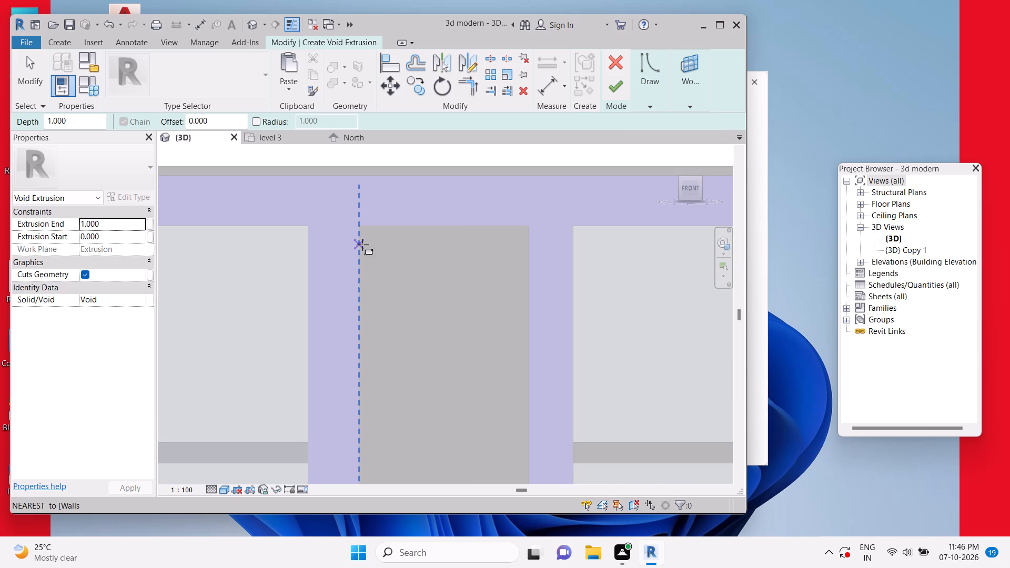
left_click(525, 257)
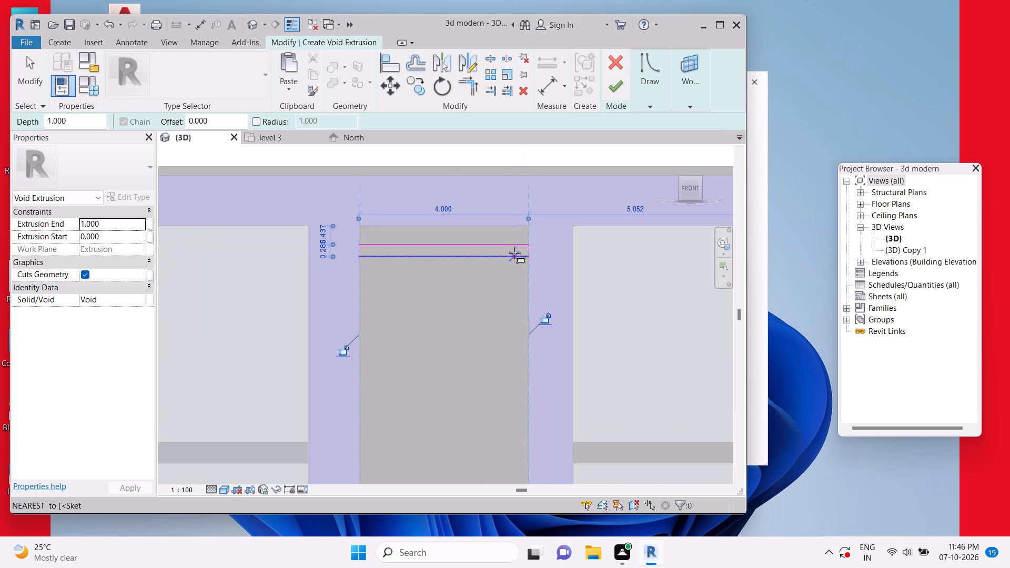
key("Escape")
key("Escape")
Copy the thin void rectangle straight down the middle panel ten times at 1.000 spacing, using multiple copy.
key("Tab")
left_click(509, 257)
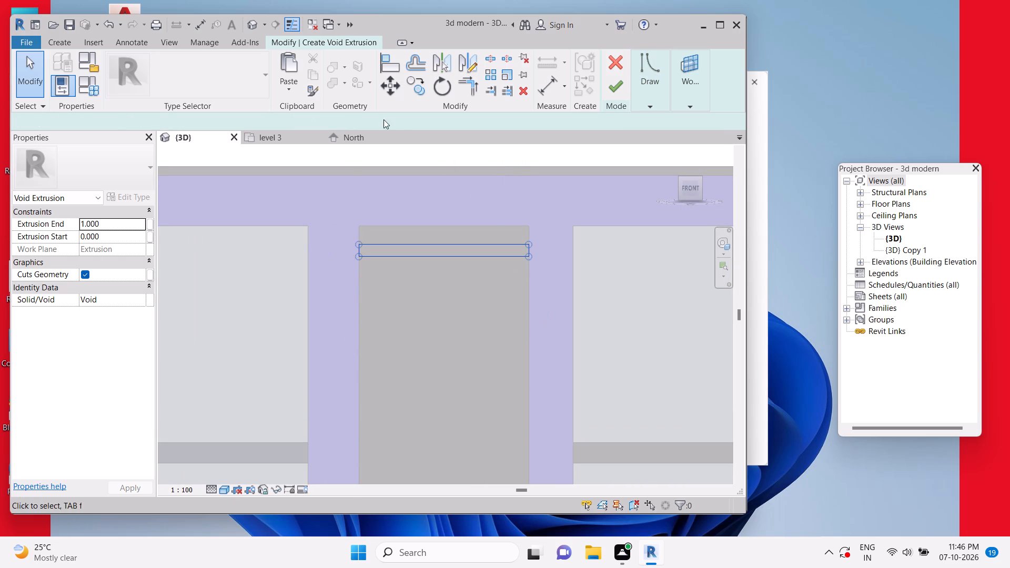
left_click(422, 94)
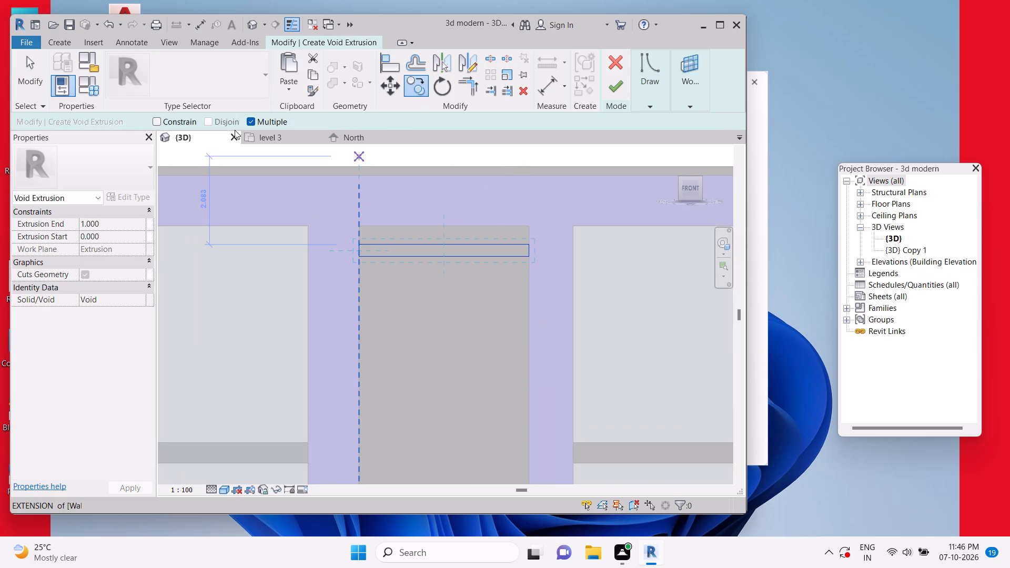
left_click(524, 253)
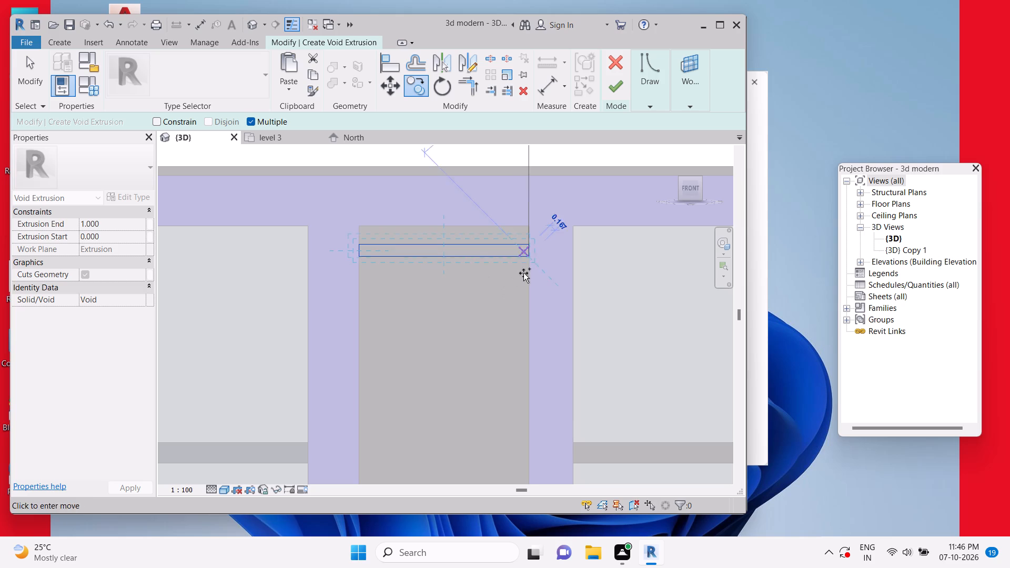
scroll(521, 289, "down", 5)
scroll(520, 372, "down", 1)
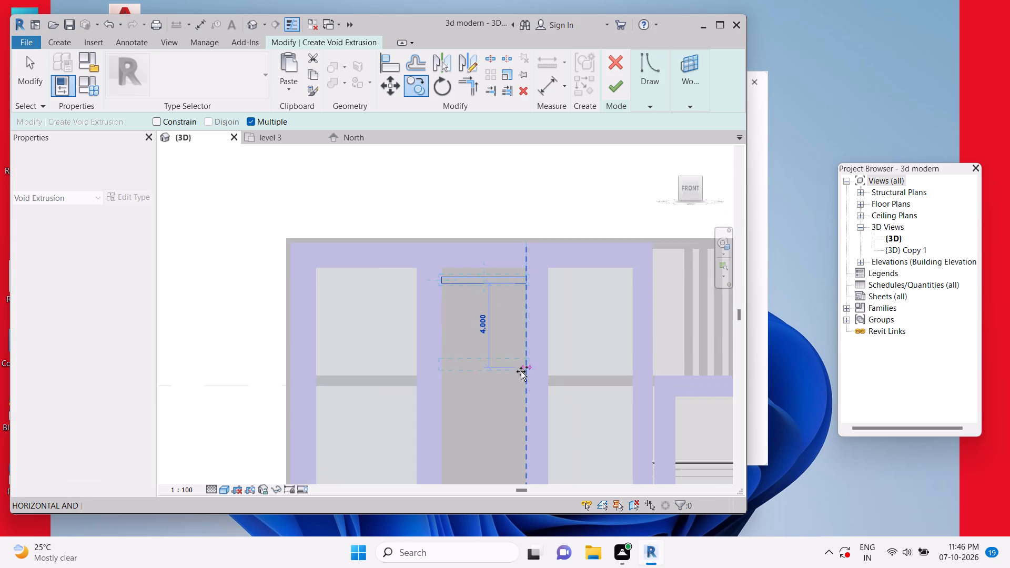
scroll(521, 371, "down", 1)
middle_click_drag(519, 371, 519, 208)
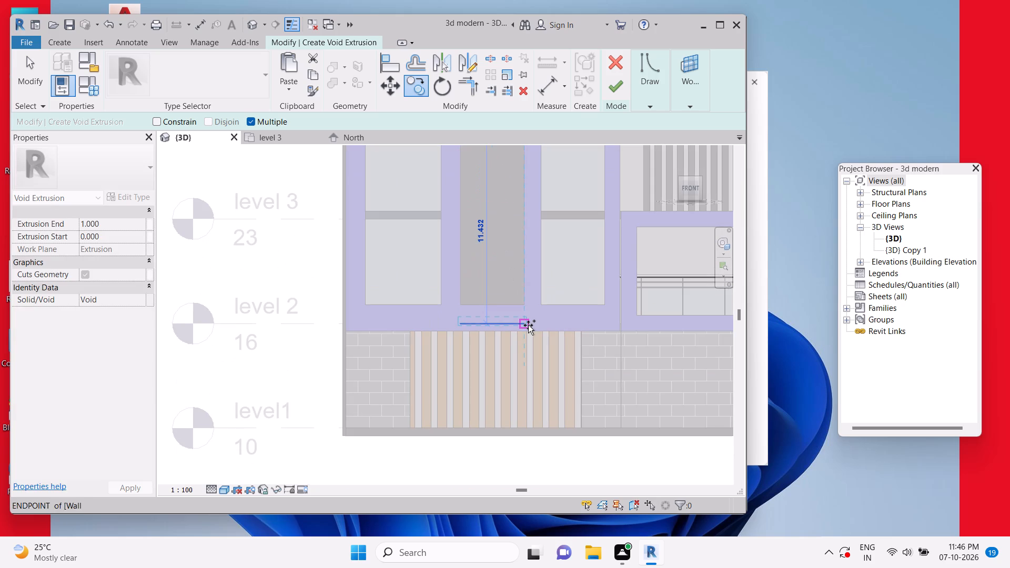
key("1")
key("Return")
key("1")
key("Return")
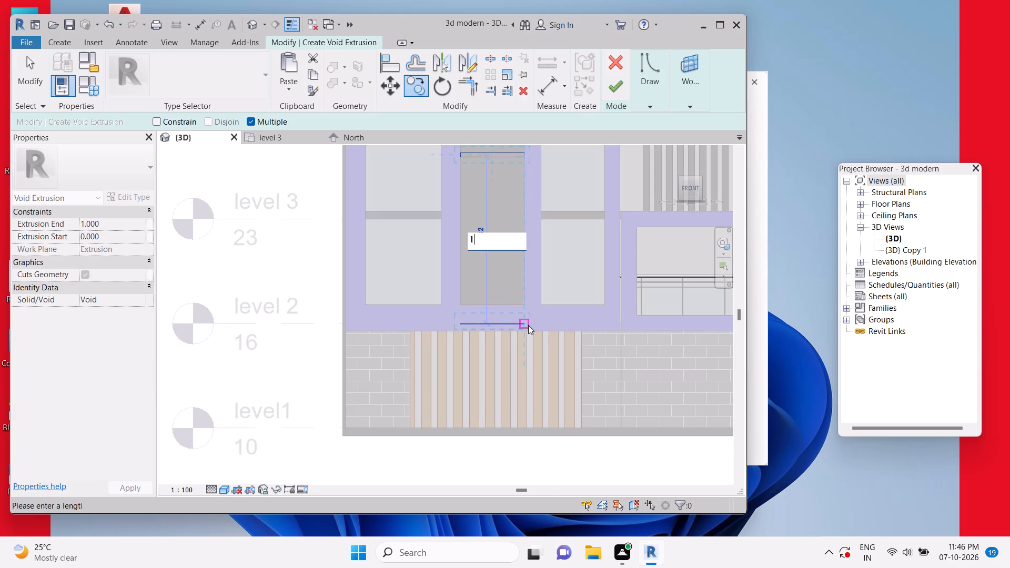
key("1")
key("Return")
key("1")
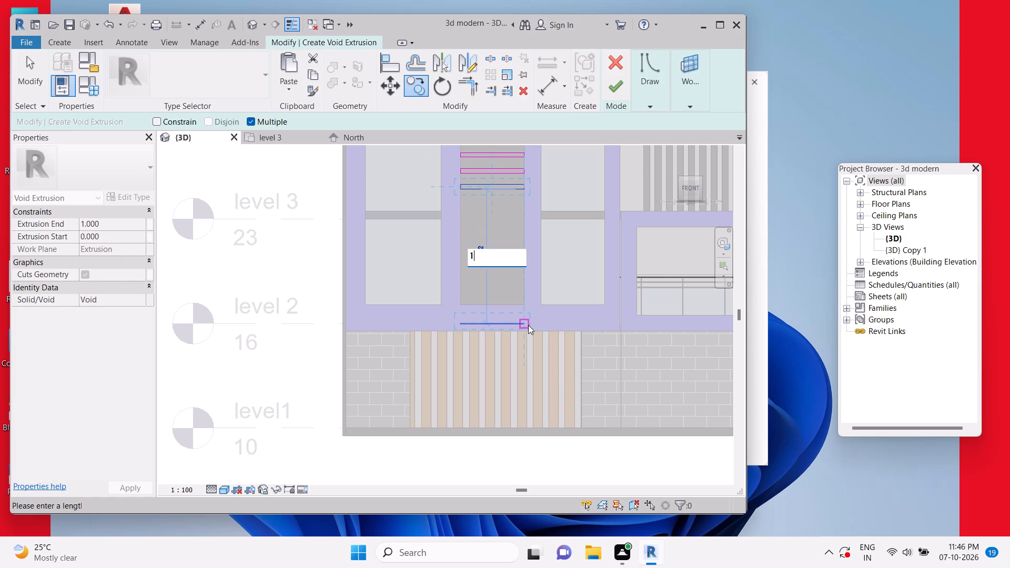
key("Return")
key("1")
key("Return")
key("1")
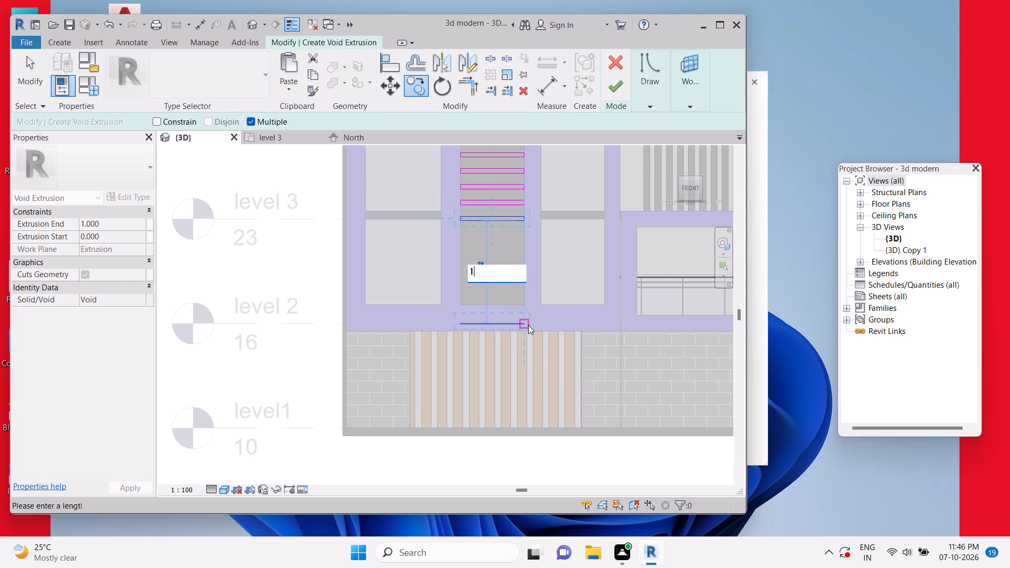
key("Return")
key("1")
key("Return")
key("1")
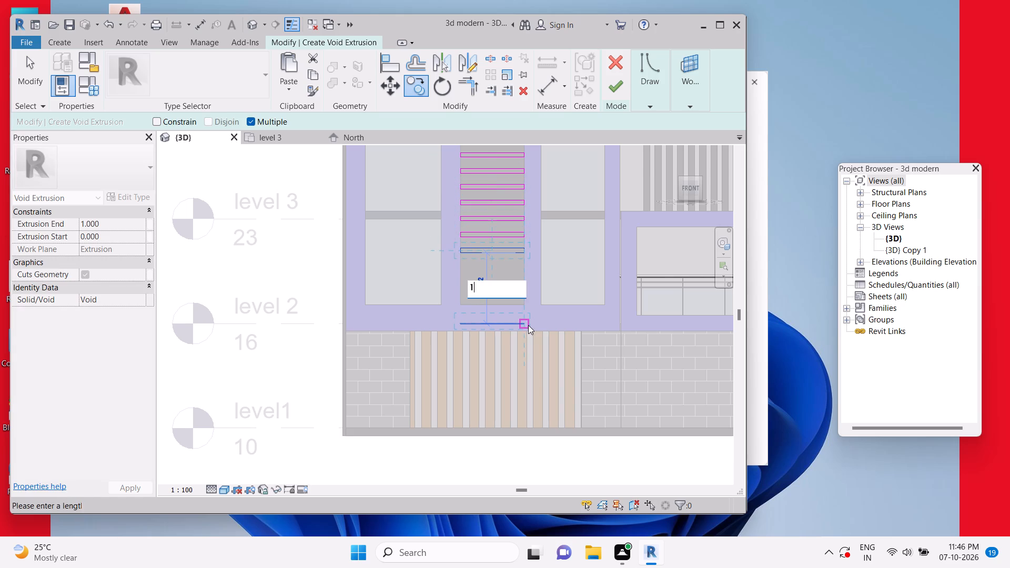
key("Return")
key("1")
key("Return")
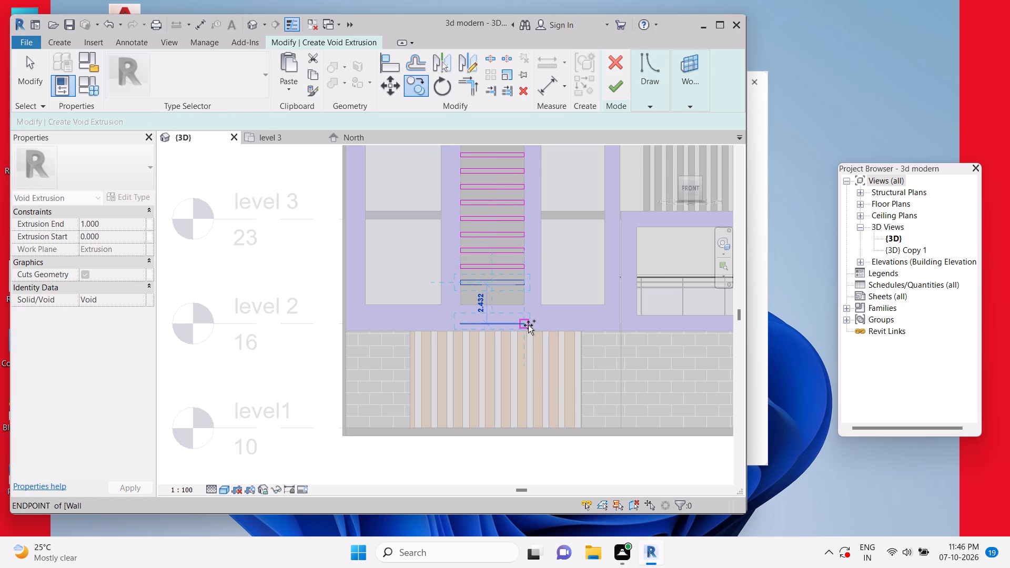
key("1")
key("Return")
key("Escape")
key("Escape")
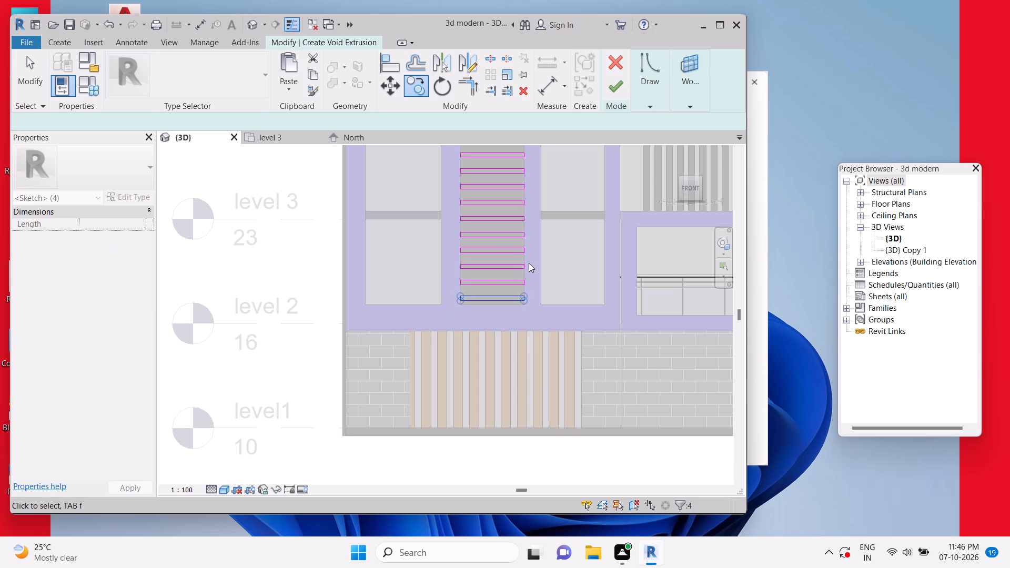
Finish the void extrusion sketch so all the rectangles cut the middle panel.
key("Escape")
key("Escape")
key("Escape")
left_click(610, 93)
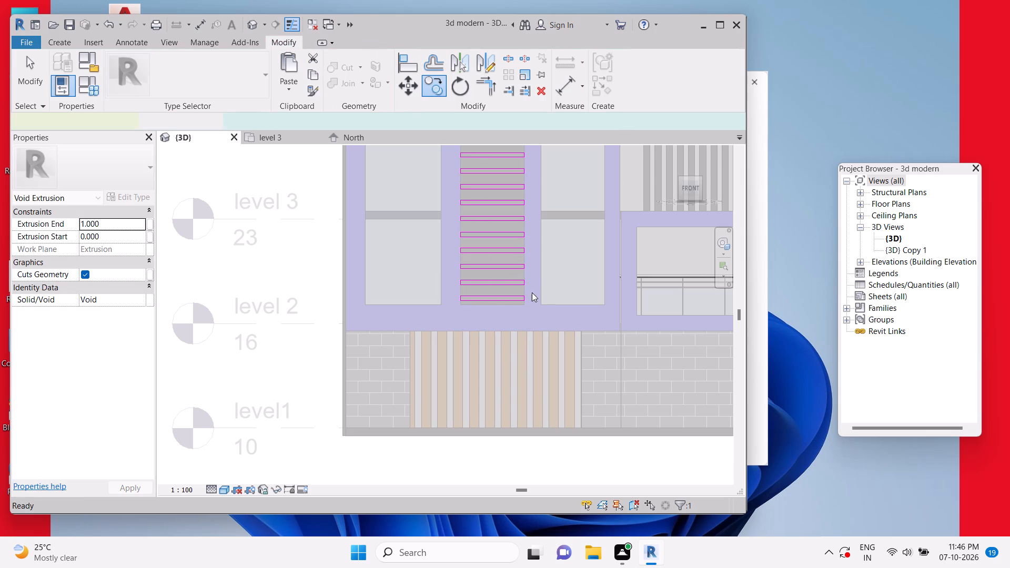
key("Escape")
Bring the groove void's back face forward to an extrusion end of about 0.81 and pull its front face slightly outward.
middle_click_drag(602, 369, 554, 410, "shift")
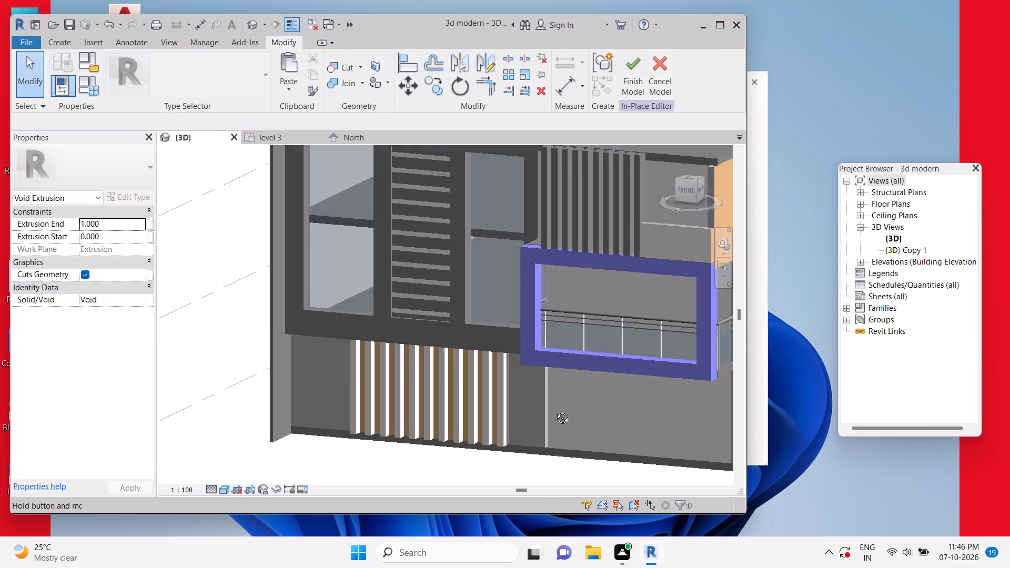
middle_click_drag(554, 410, 554, 411, "shift")
middle_click_drag(547, 414, 540, 417, "shift")
scroll(427, 287, "up", 5)
left_click(383, 269)
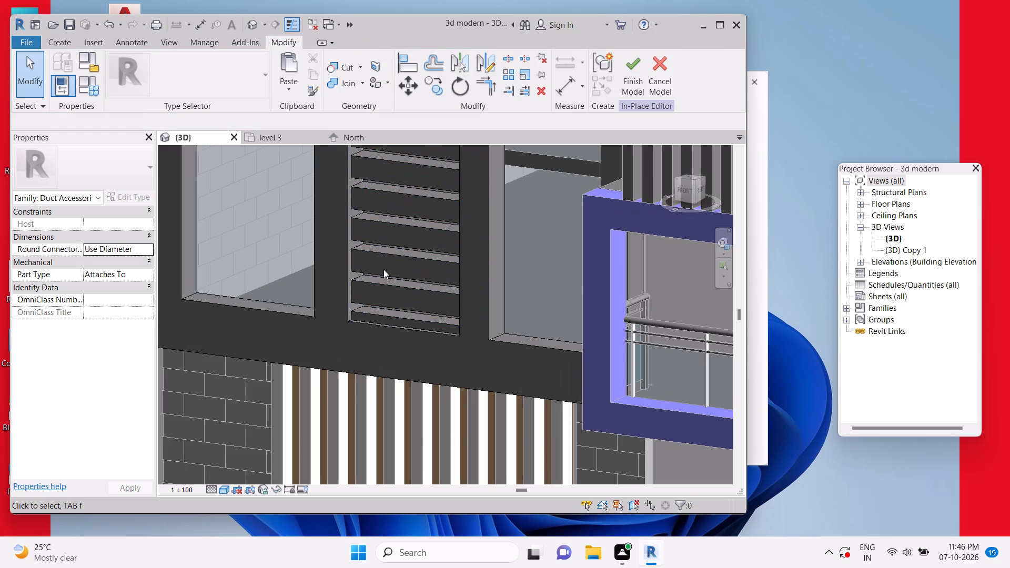
left_click(385, 281)
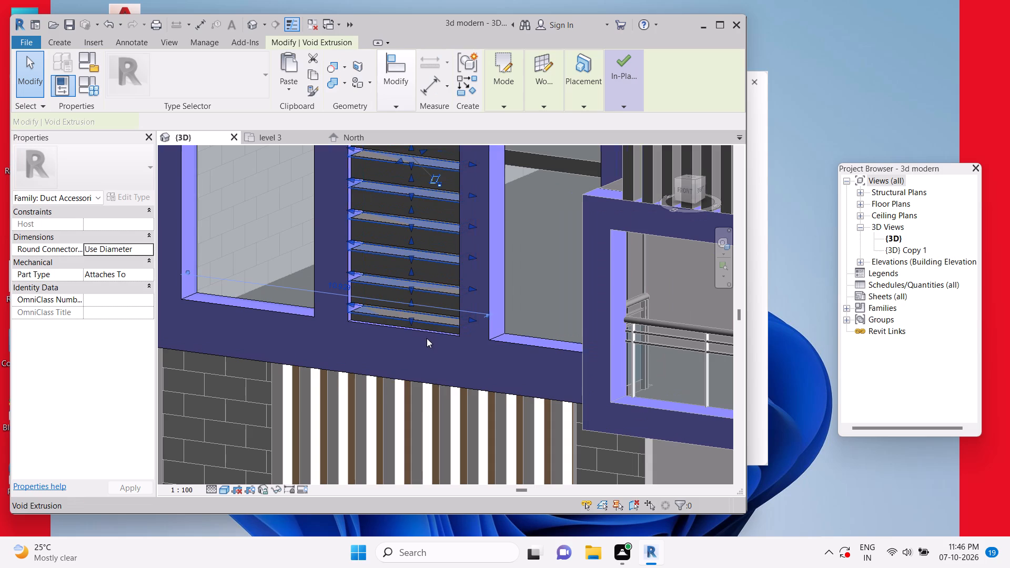
middle_click_drag(436, 368, 655, 340, "shift")
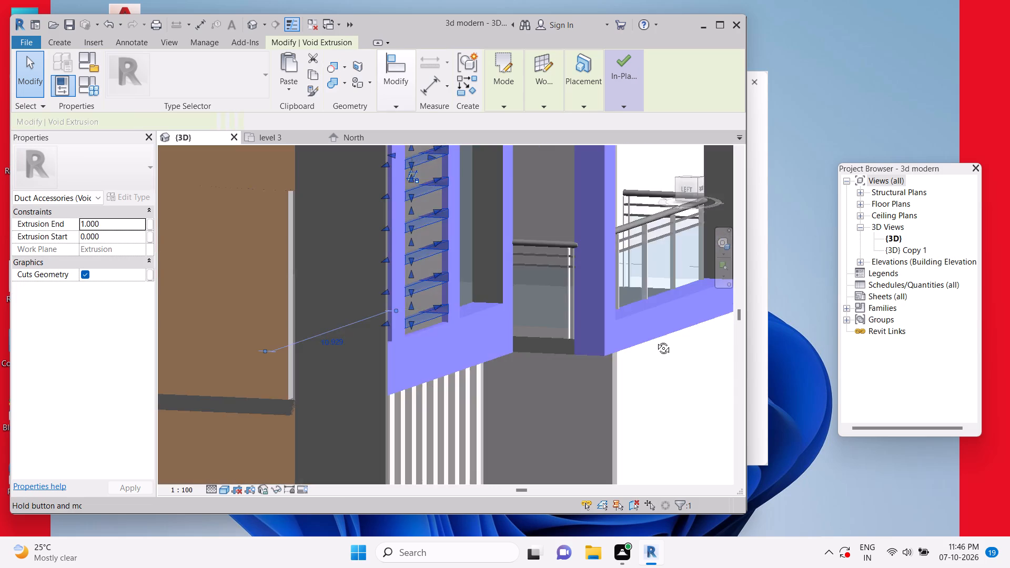
middle_click_drag(655, 340, 659, 339, "shift")
middle_click_drag(434, 257, 432, 333)
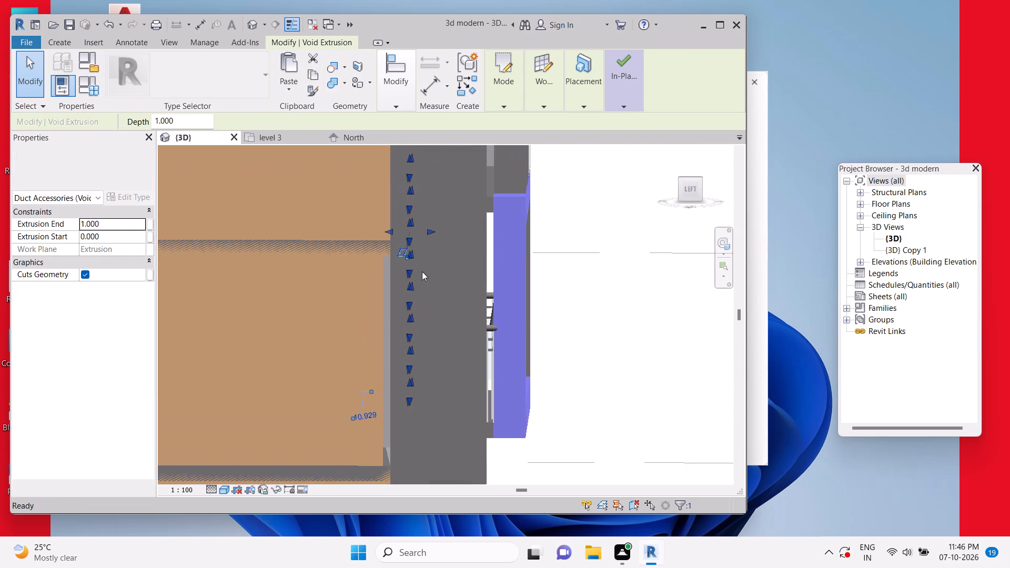
scroll(427, 248, "up", 5)
left_click_drag(356, 222, 364, 224)
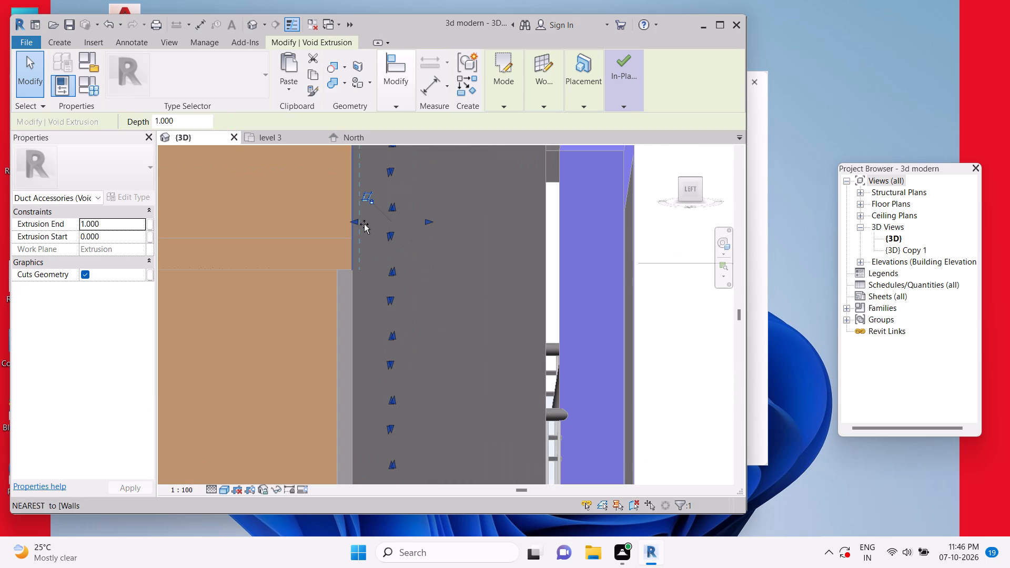
left_click_drag(364, 224, 372, 227)
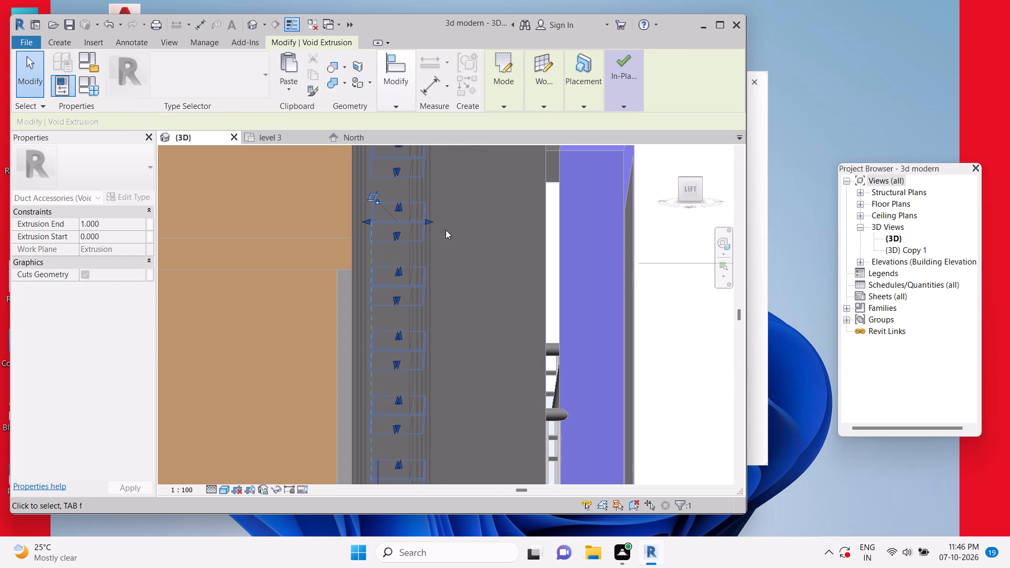
left_click_drag(432, 219, 446, 222)
key("Escape")
scroll(585, 297, "down", 2)
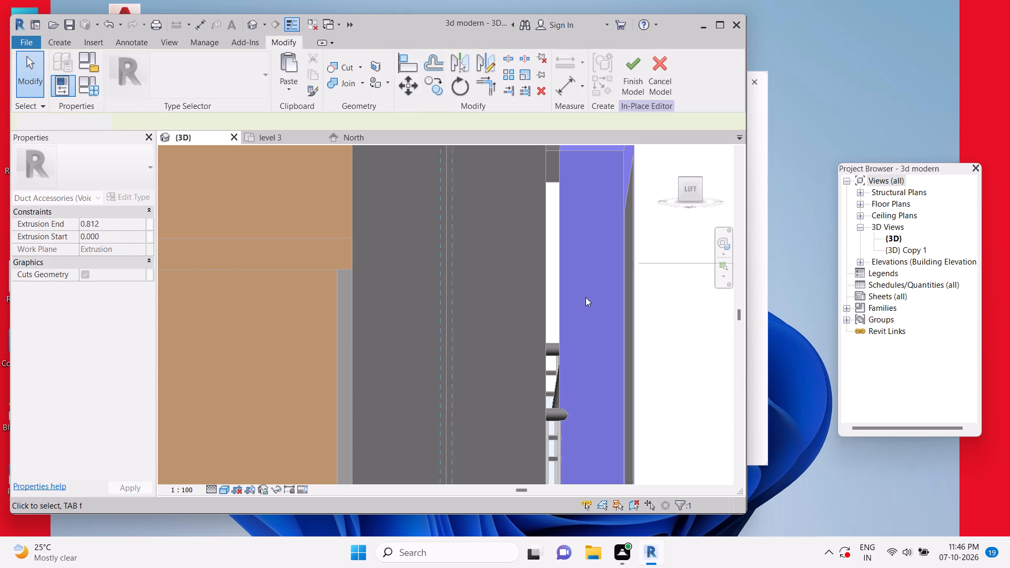
scroll(585, 297, "down", 1)
middle_click_drag(583, 307, 481, 347, "shift")
key("Escape")
scroll(512, 324, "down", 5)
middle_click_drag(588, 373, 541, 380, "shift")
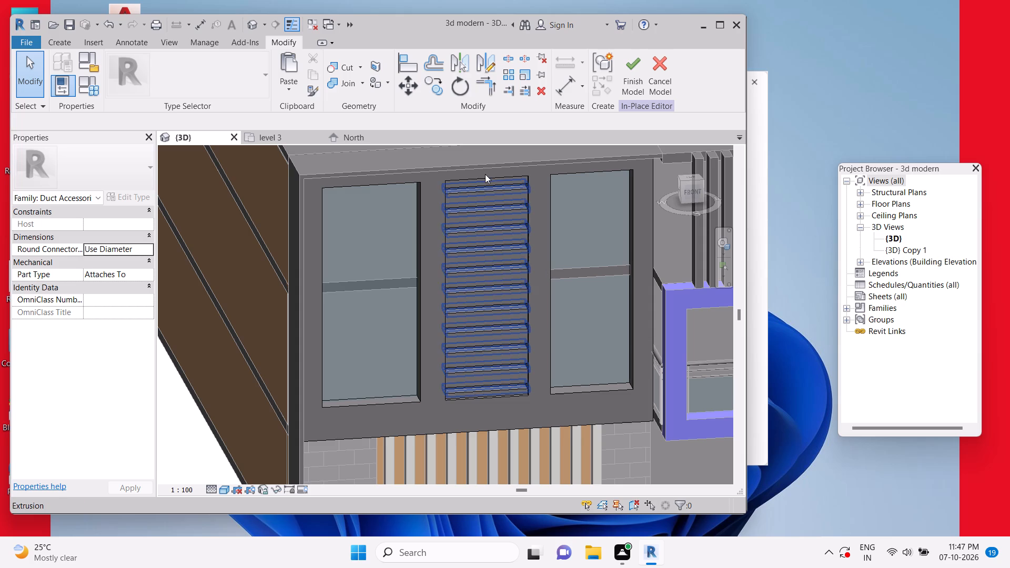
Finish the in-place frame model and save the project.
left_click(640, 75)
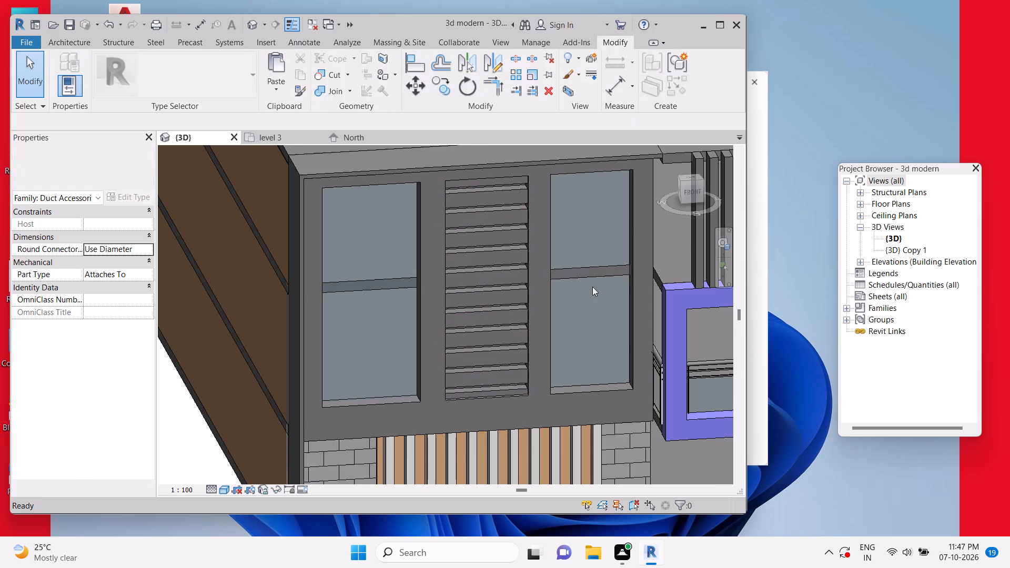
key("ctrl+s")
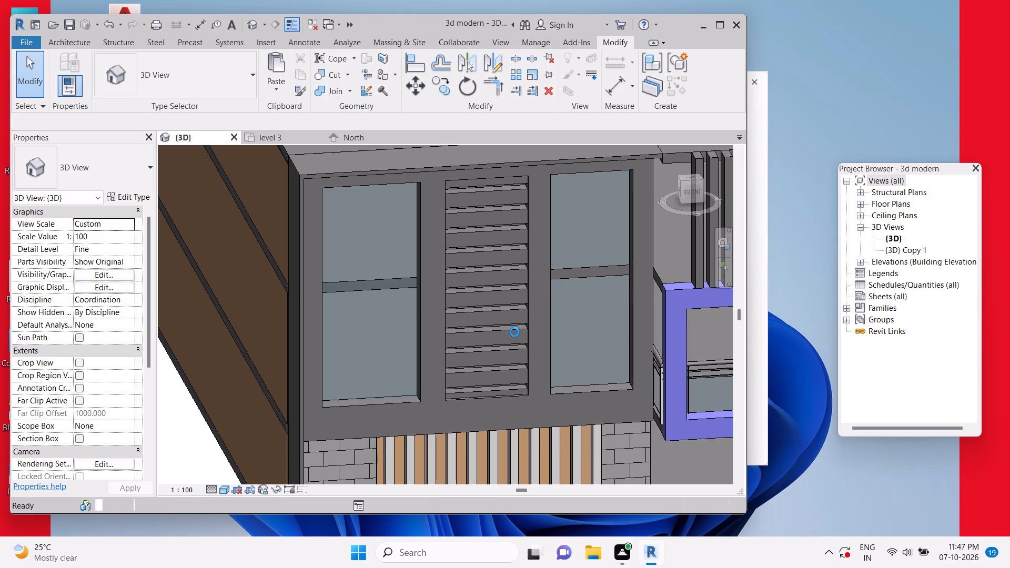
Edit the large frame in place and paint its front face with the JAMUNI material, found by searching JA.
scroll(494, 316, "down", 5)
middle_click_drag(517, 369, 459, 330)
key("Escape")
left_click(477, 329)
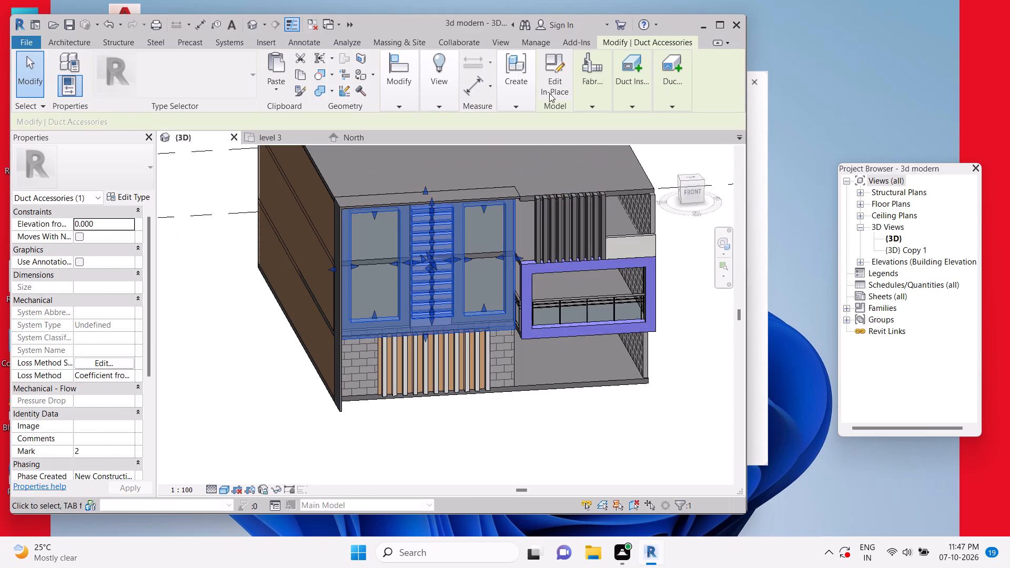
left_click(561, 85)
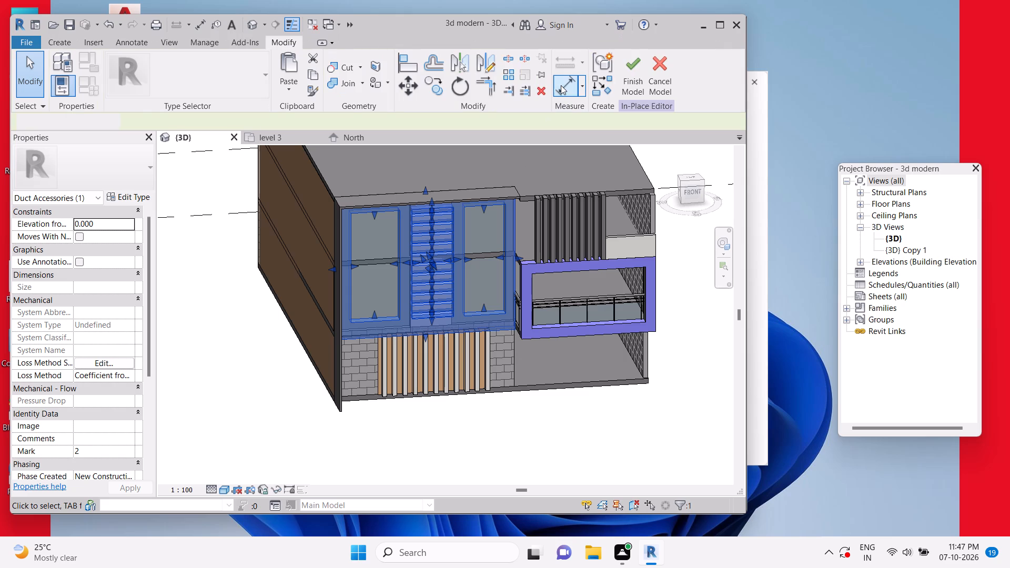
key("Escape")
key("Escape")
key("p")
key("t")
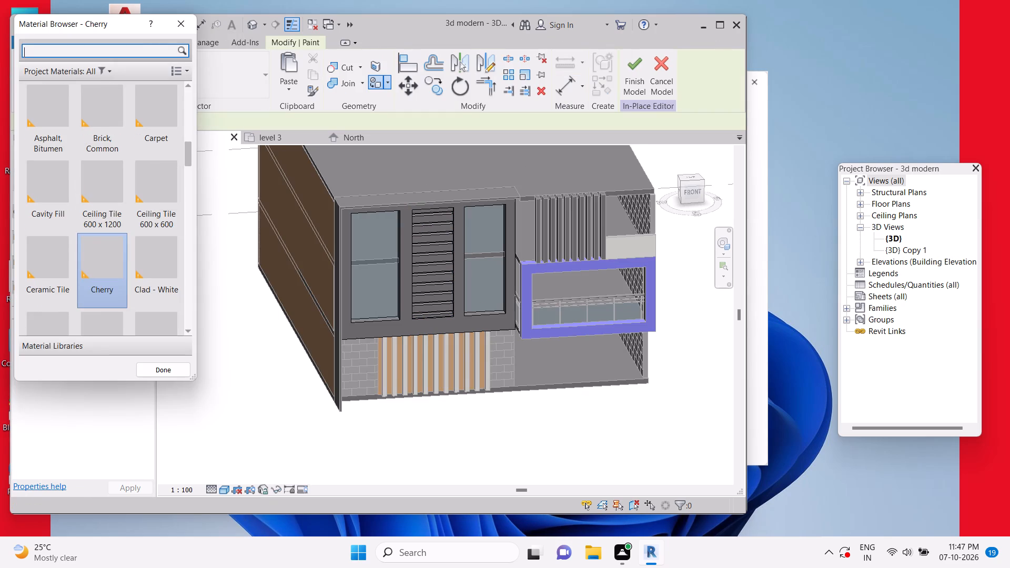
left_click(81, 56)
type("JA")
left_click(49, 139)
scroll(408, 260, "up", 5)
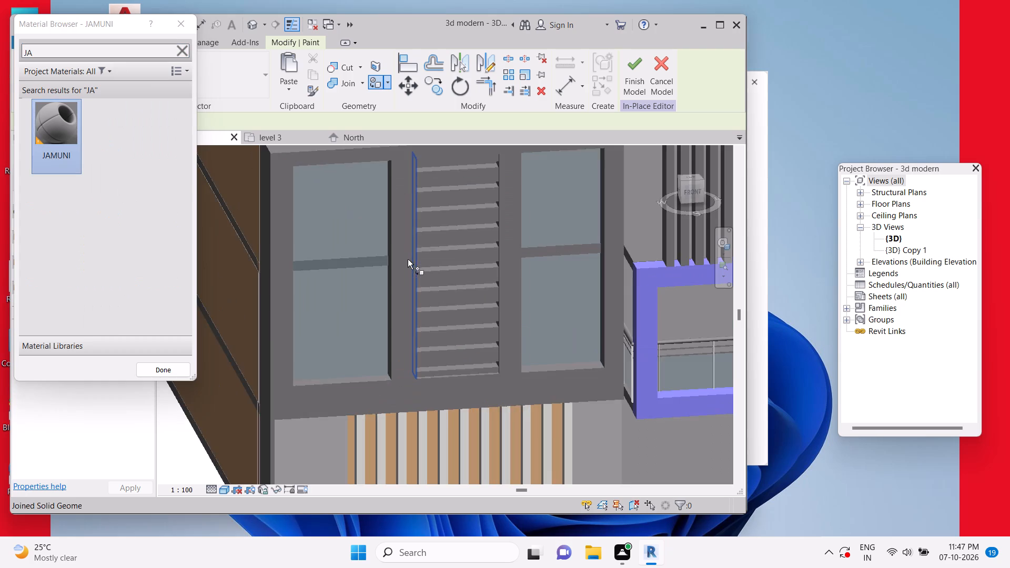
left_click(398, 255)
Paint the bottom and side inner faces of the frame's two window openings with JAMUNI.
middle_click_drag(531, 416, 519, 377)
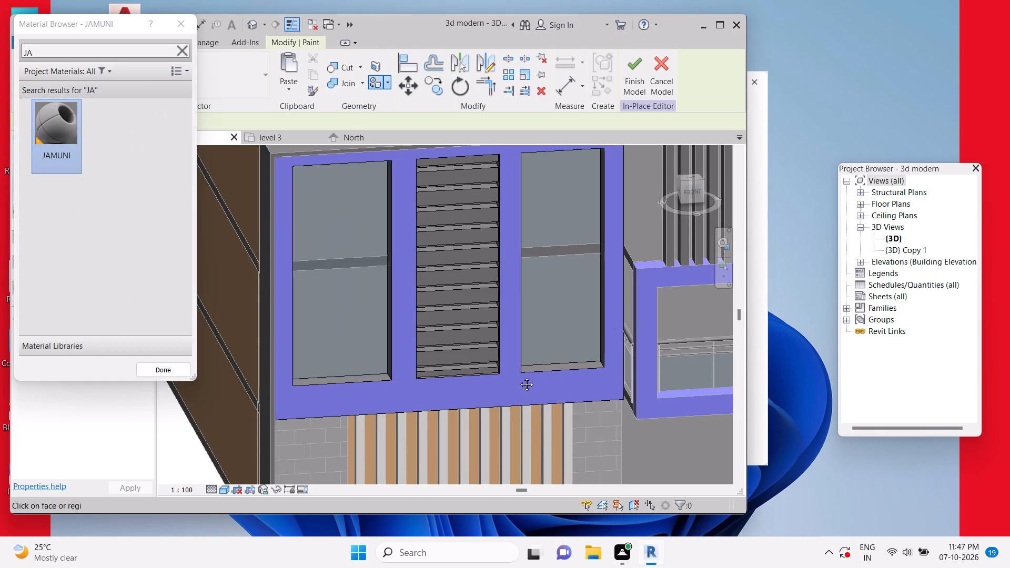
middle_click_drag(519, 377, 550, 408)
scroll(310, 345, "up", 5)
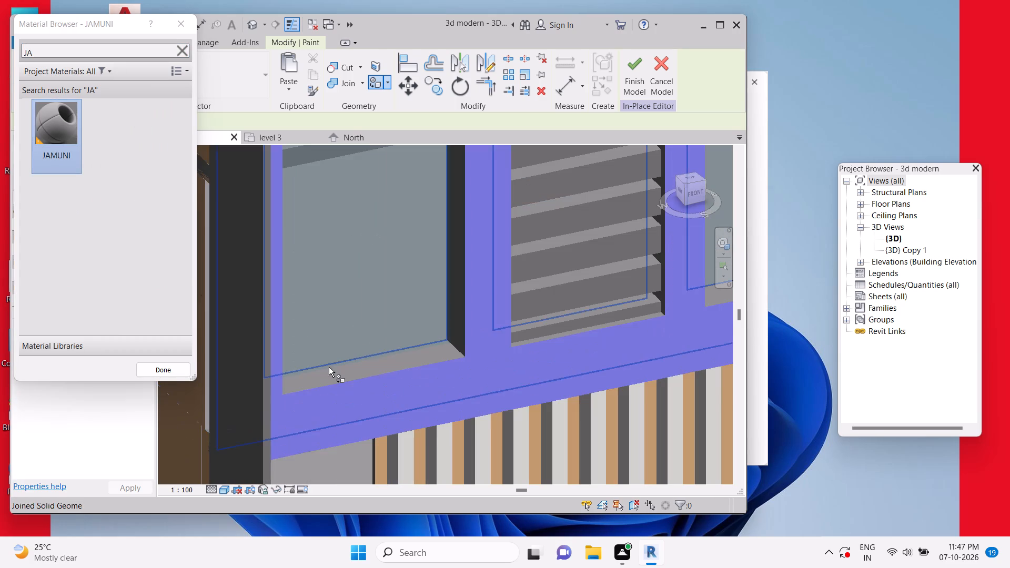
left_click(332, 373)
left_click(460, 323)
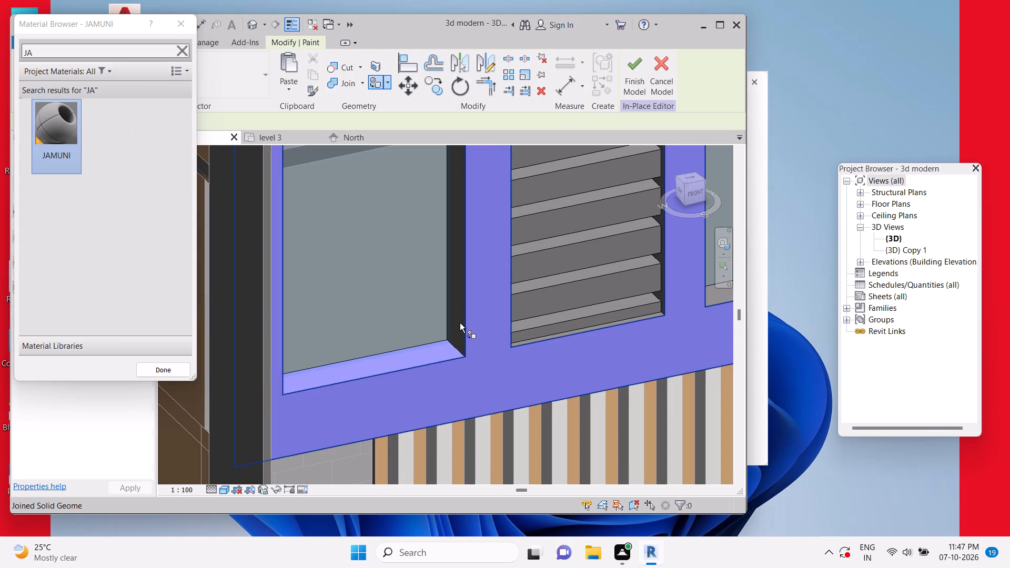
scroll(469, 321, "down", 3)
middle_click_drag(598, 330, 423, 433)
scroll(431, 417, "up", 6)
left_click(507, 391)
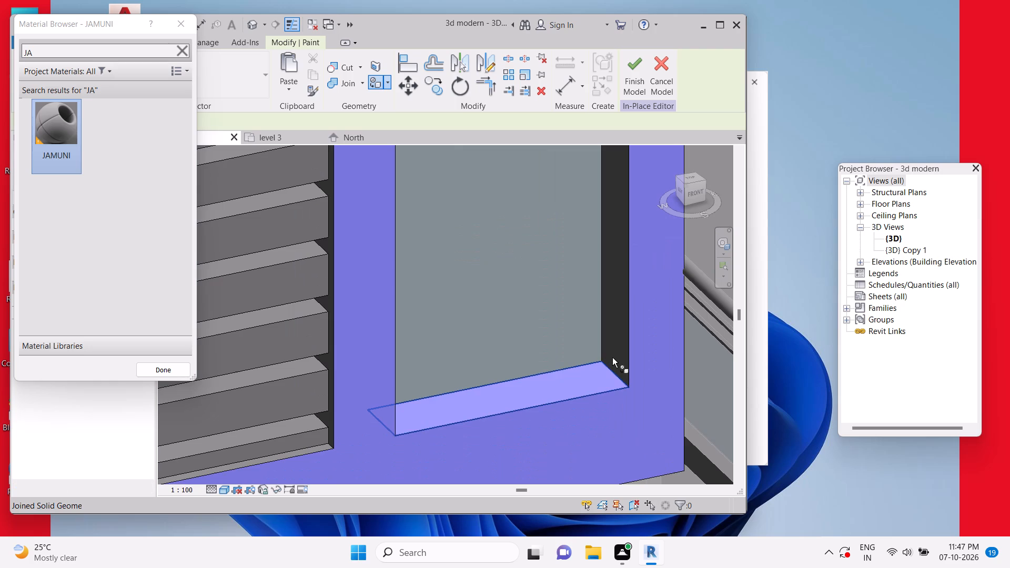
left_click(616, 331)
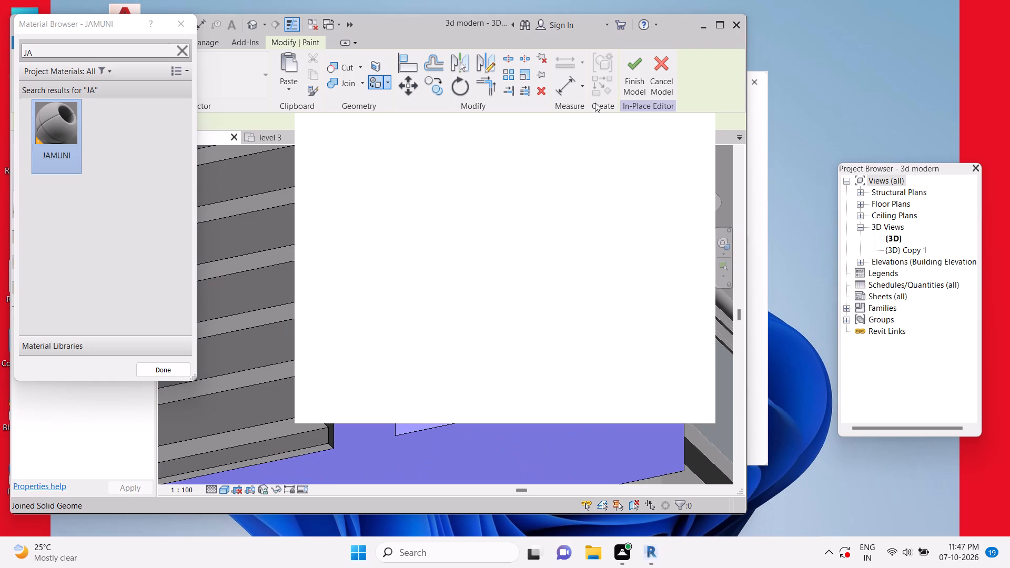
Finish the painted in-place frame model and save the project.
left_click(631, 71)
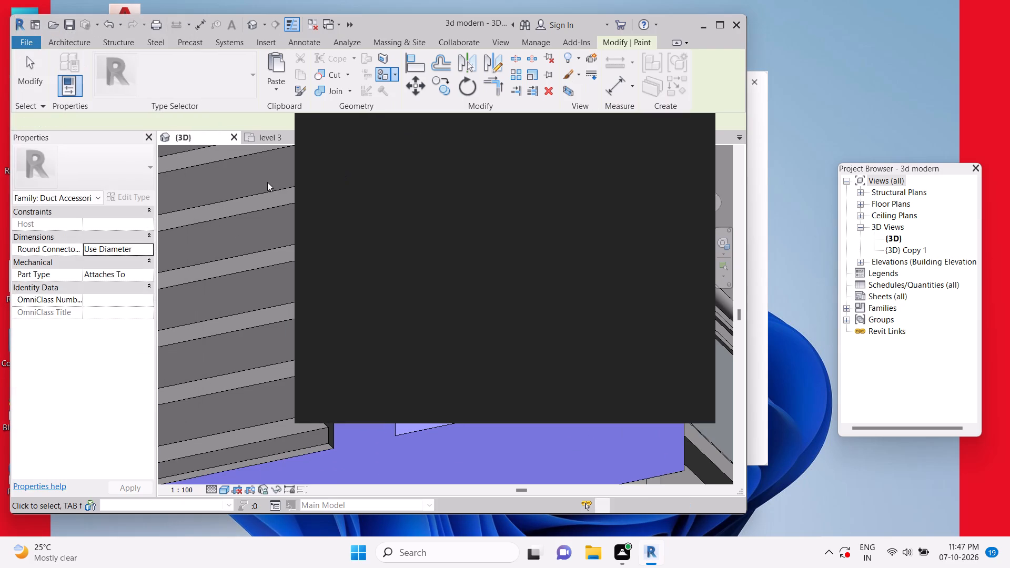
key("Escape")
key("Escape")
key("ctrl+s")
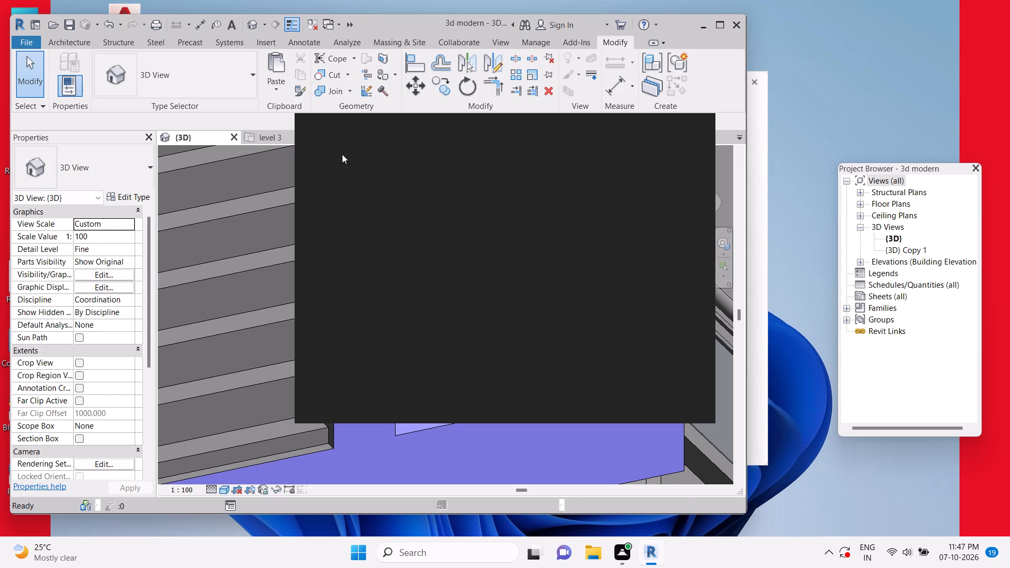
Dismiss the Autodesk notification card and save the project.
left_click(696, 127)
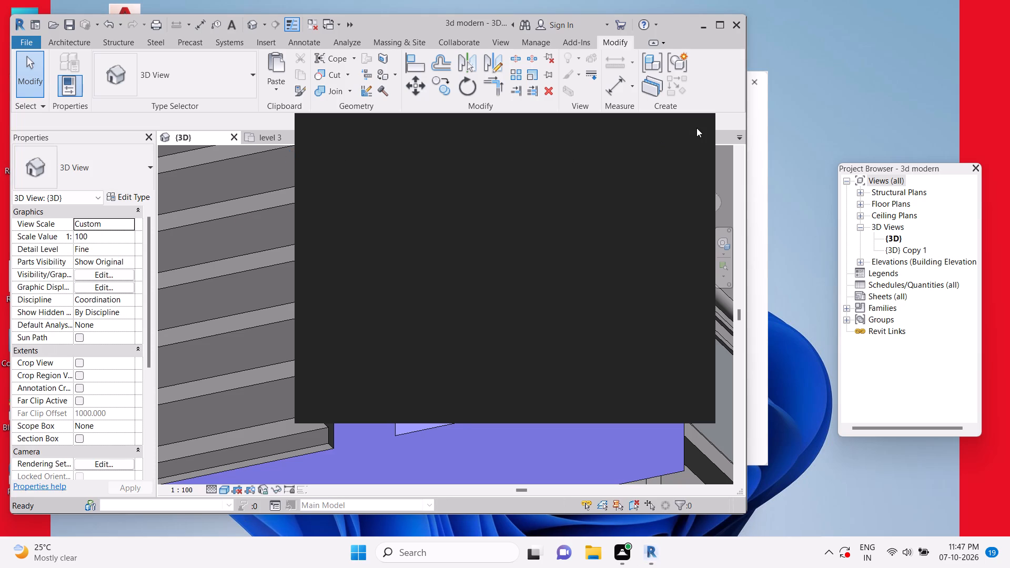
left_click(694, 135)
scroll(571, 261, "down", 4)
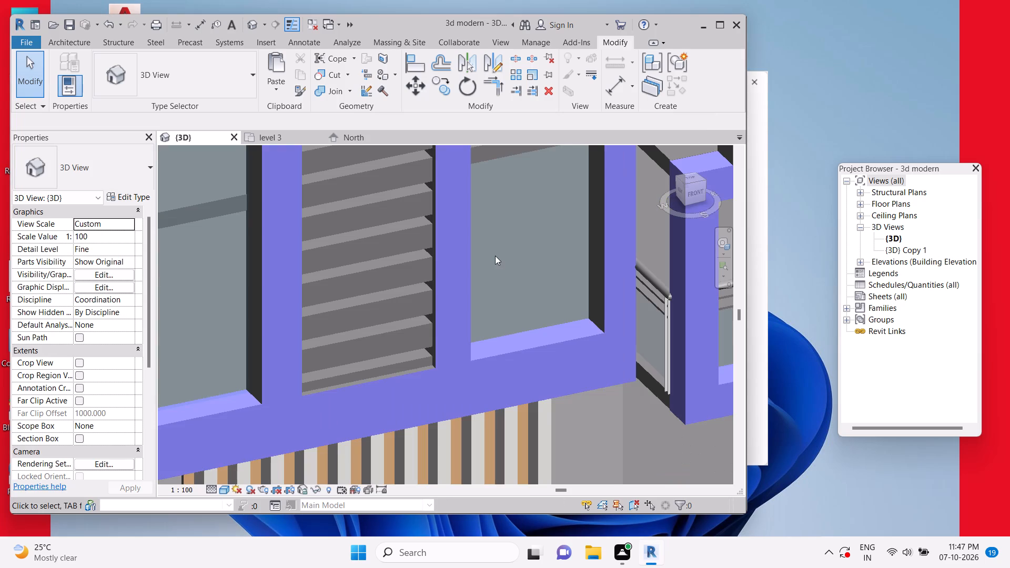
key("ctrl+s")
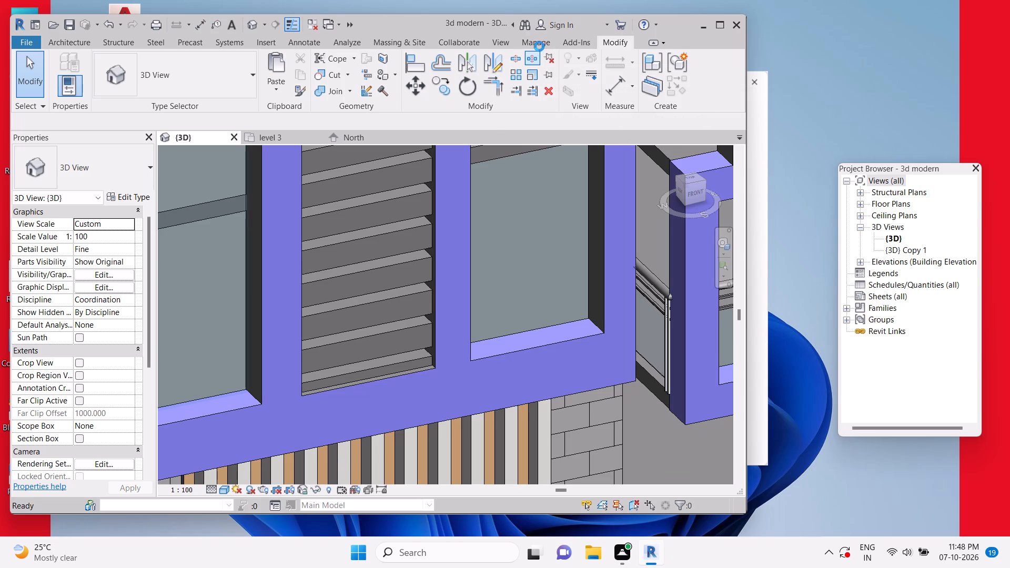
Create a new project material and name it GREY.
left_click(537, 46)
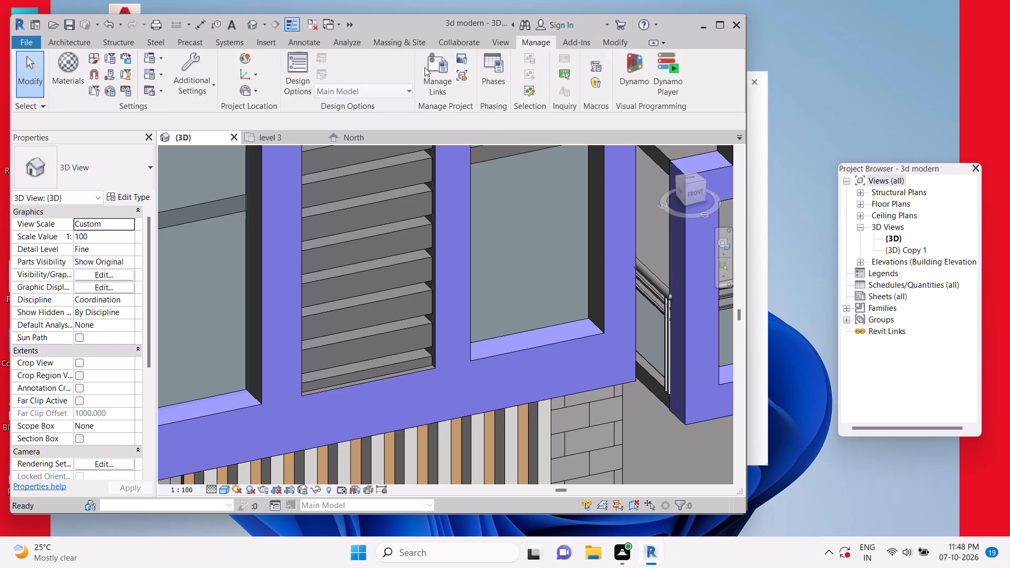
left_click(81, 68)
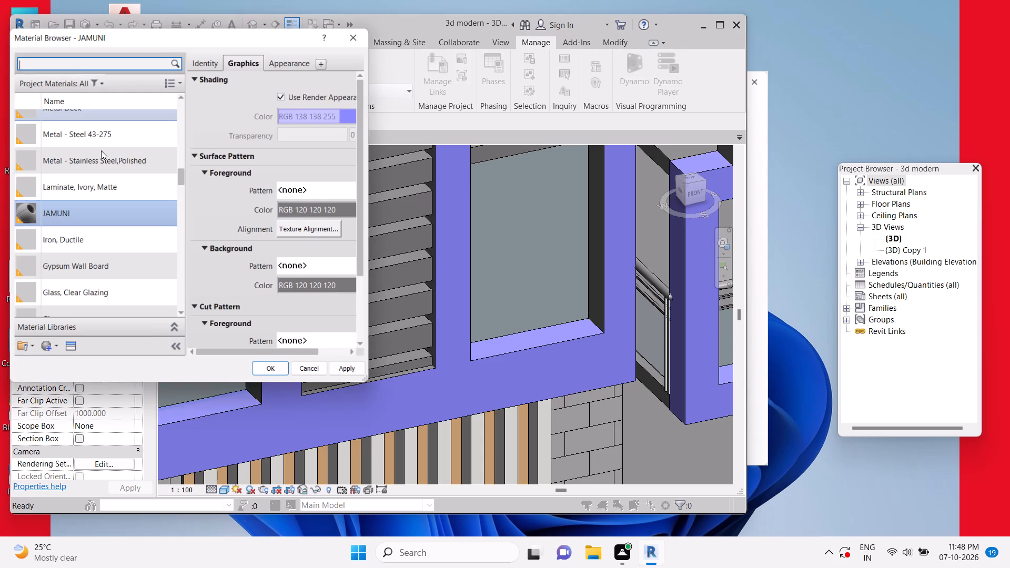
left_click(297, 56)
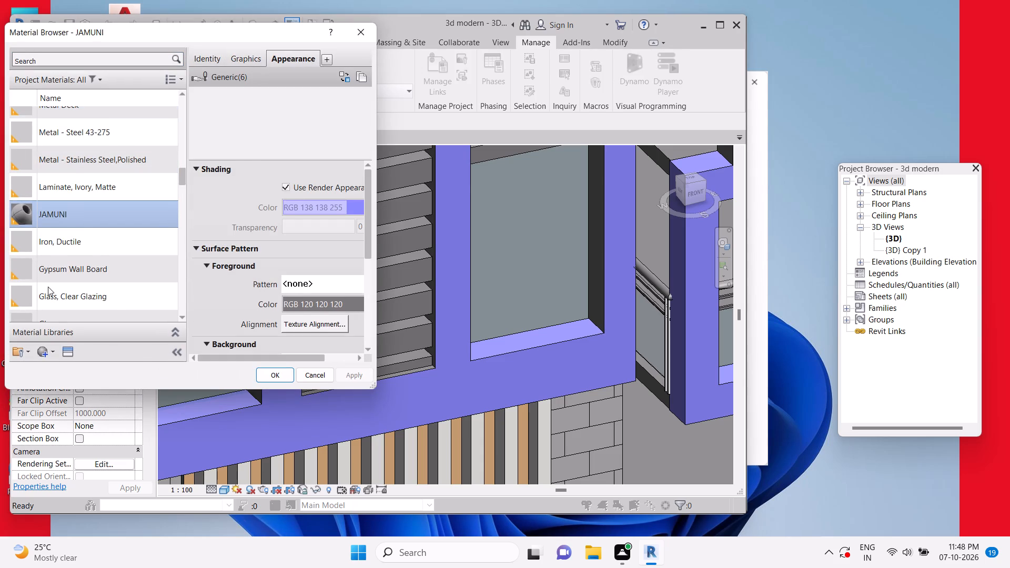
left_click(52, 350)
left_click(68, 367)
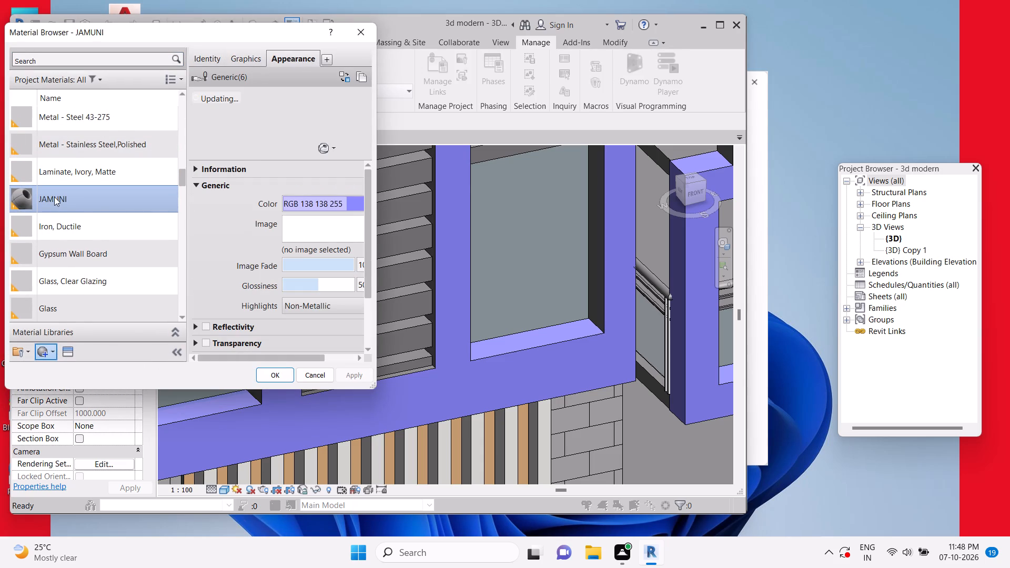
right_click(61, 208)
left_click(103, 241)
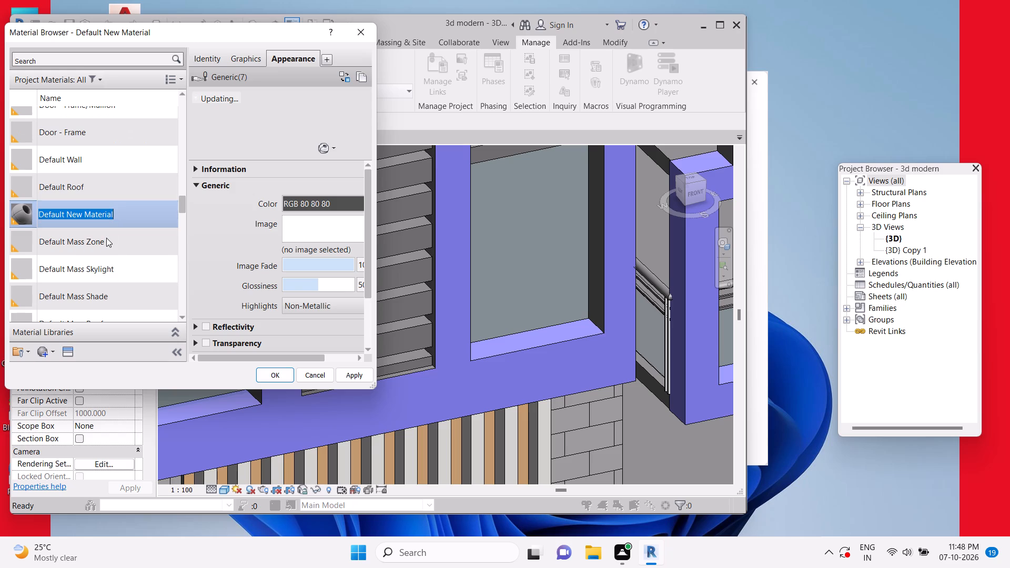
type("GREY")
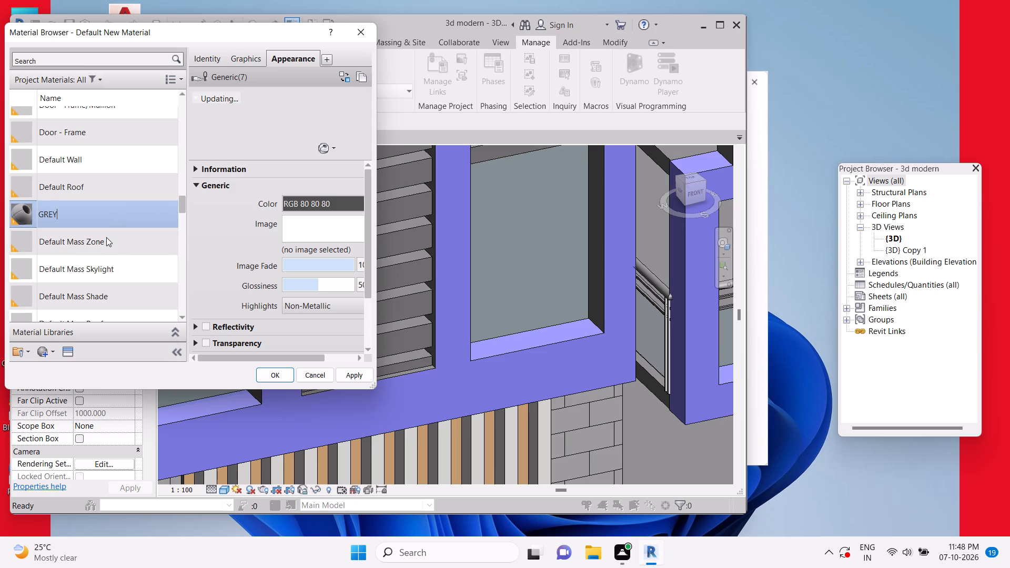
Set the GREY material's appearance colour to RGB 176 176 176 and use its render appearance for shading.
left_click(311, 196)
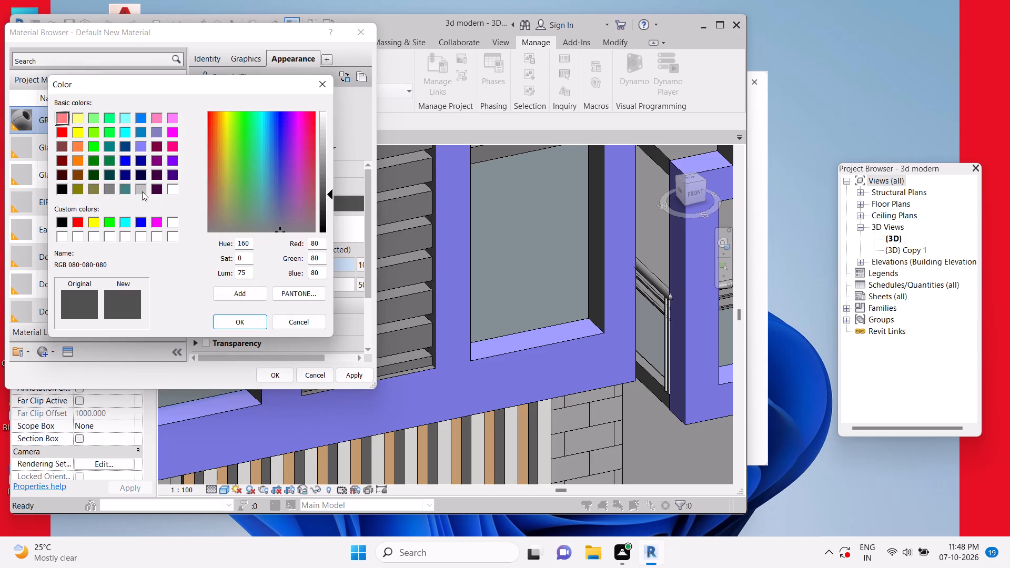
left_click(142, 191)
left_click_drag(329, 140, 329, 149)
left_click(240, 317)
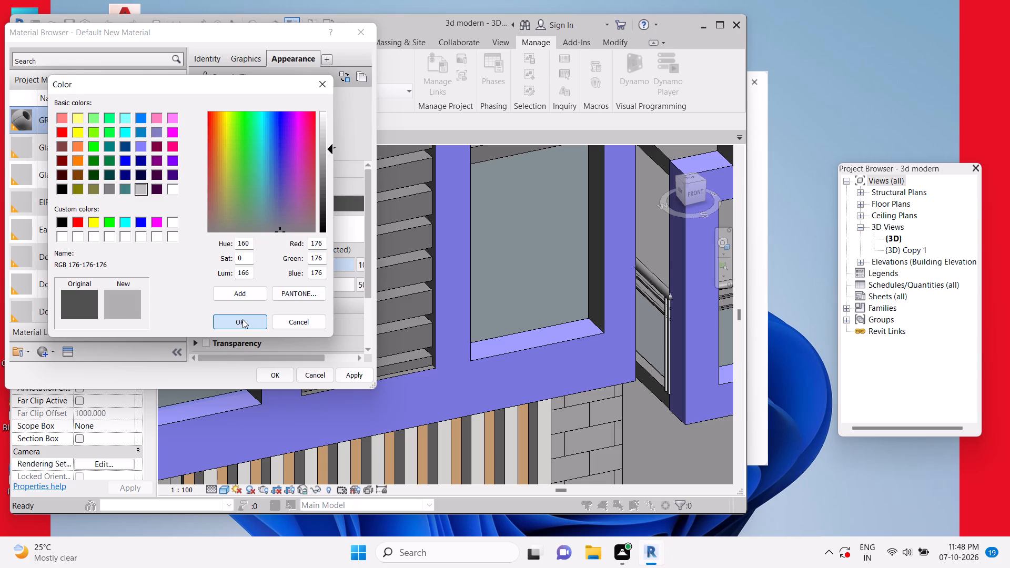
left_click(259, 66)
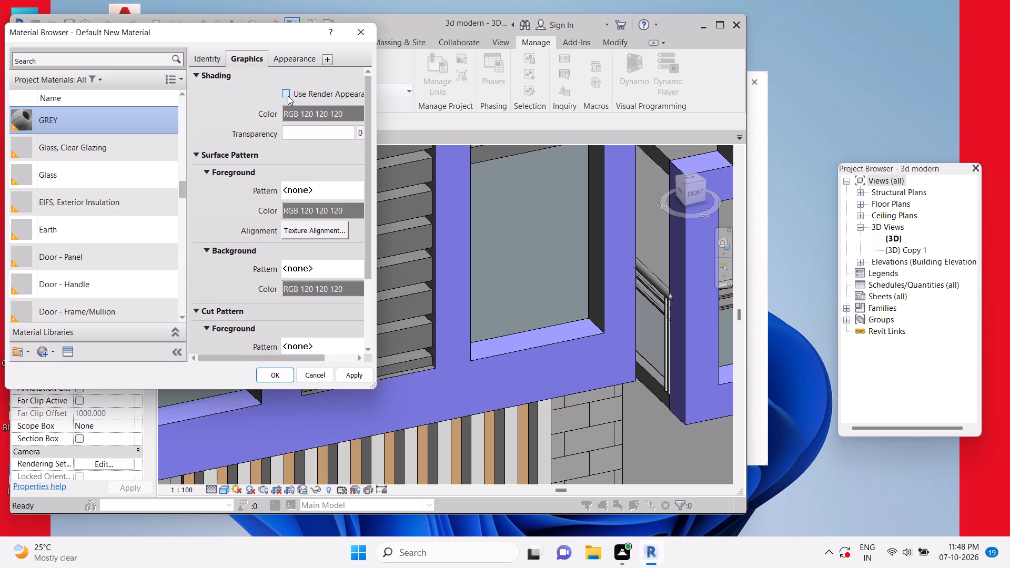
left_click(288, 96)
left_click(282, 374)
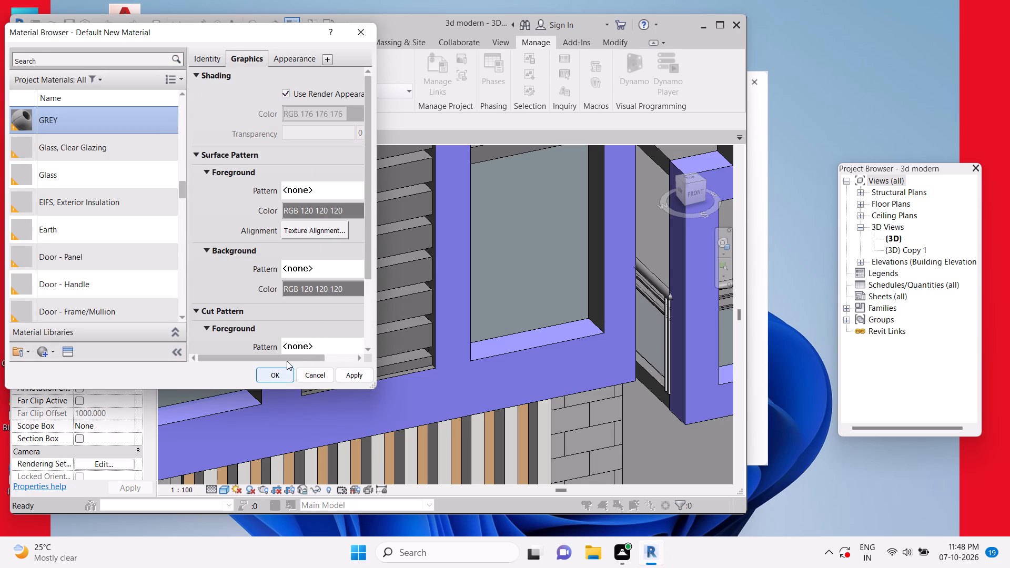
Edit the large frame in place and paint the grooved middle panel's front face with the GREY material, found by searching GREY.
left_click(353, 366)
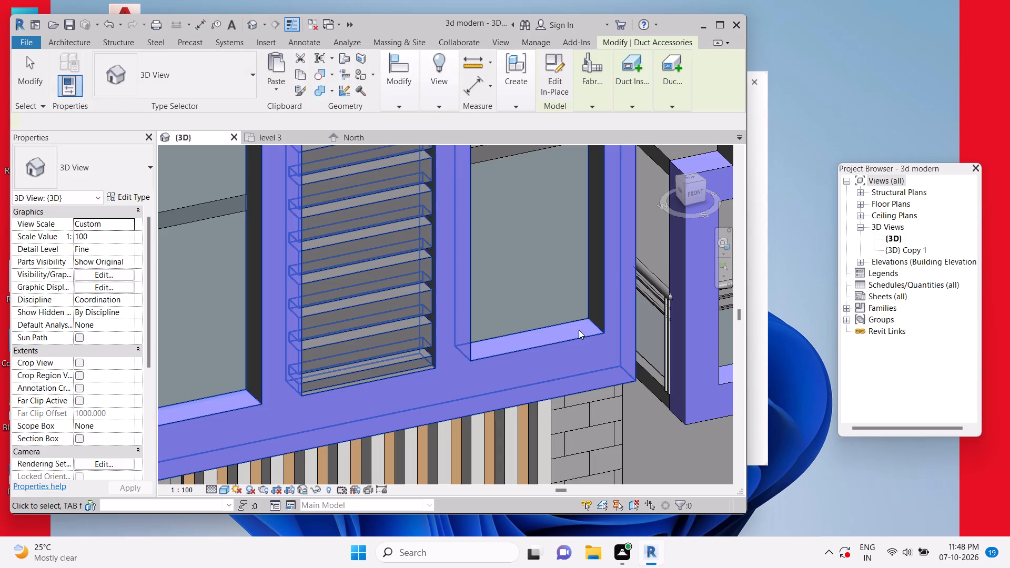
left_click(540, 90)
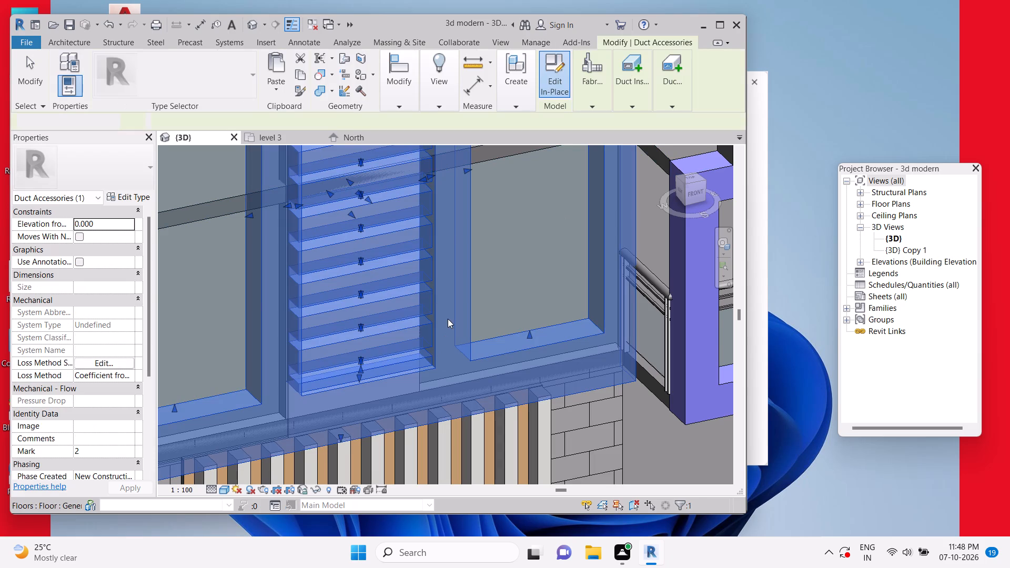
key("p")
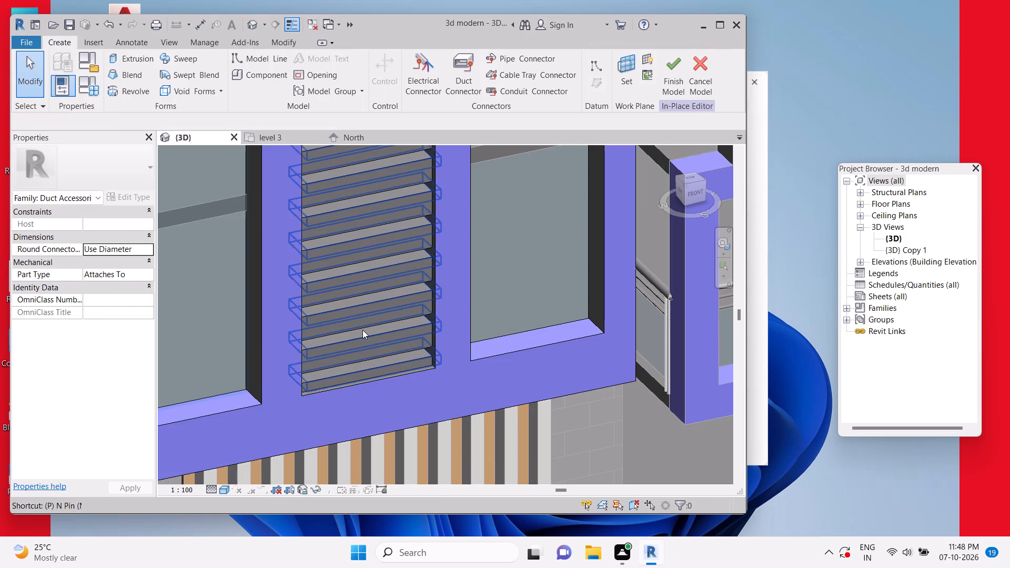
key("t")
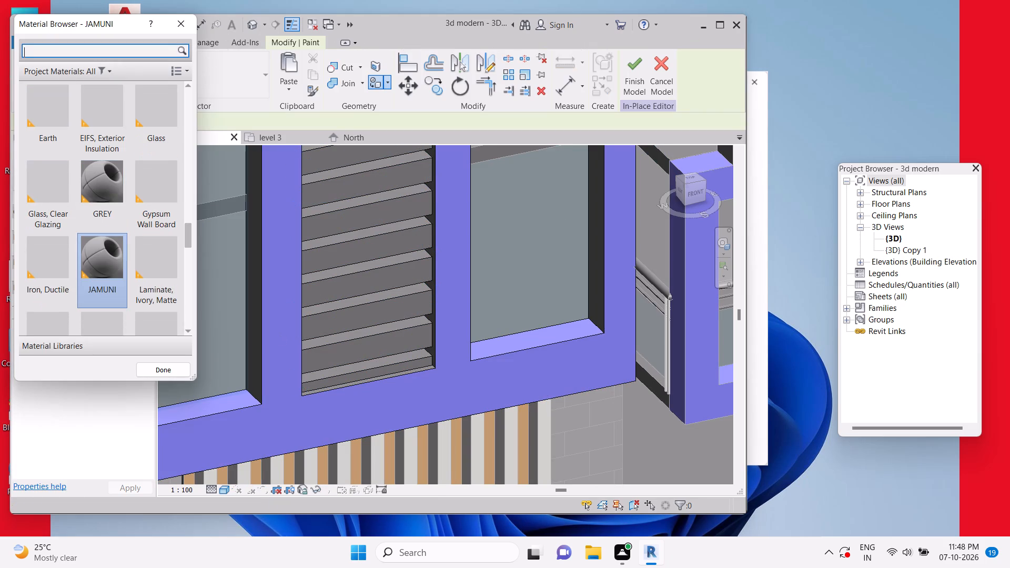
left_click(57, 55)
type("GR")
key("e")
key("y")
left_click(103, 159)
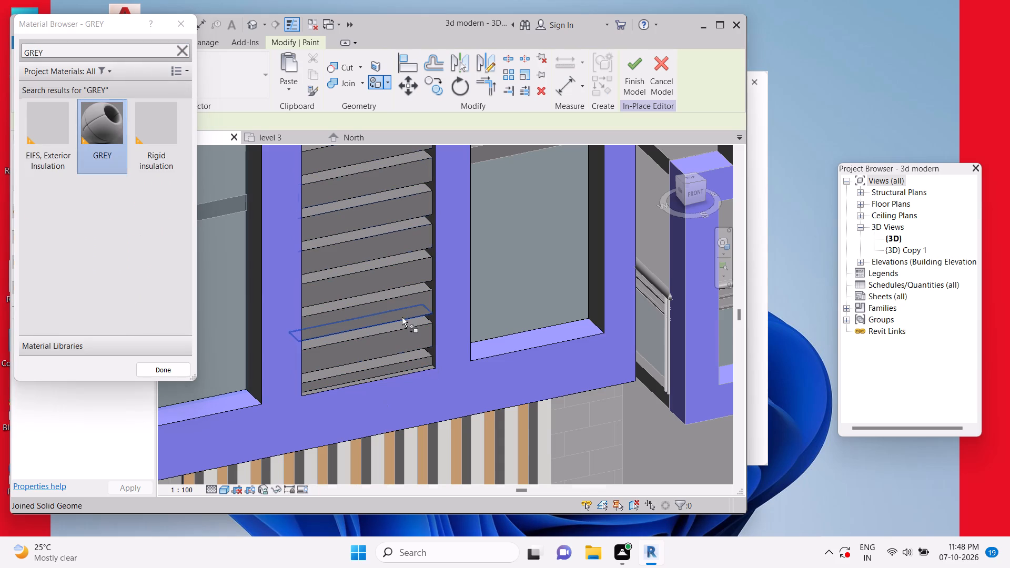
left_click(392, 308)
Paint the top and underside faces of the lowest horizontal grooves in the middle panel with GREY.
scroll(327, 362, "up", 9)
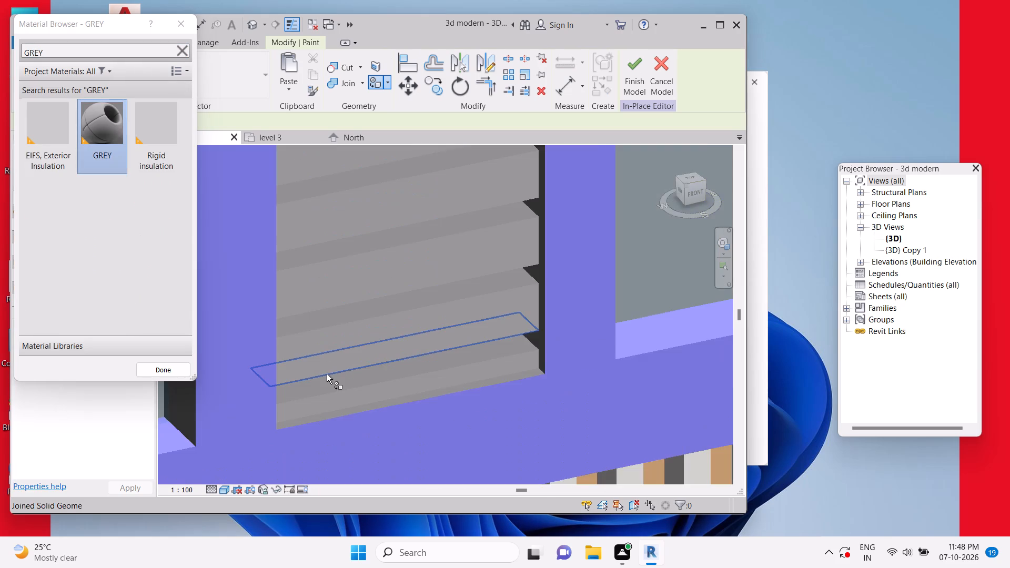
middle_click_drag(327, 373, 326, 314)
left_click(329, 340)
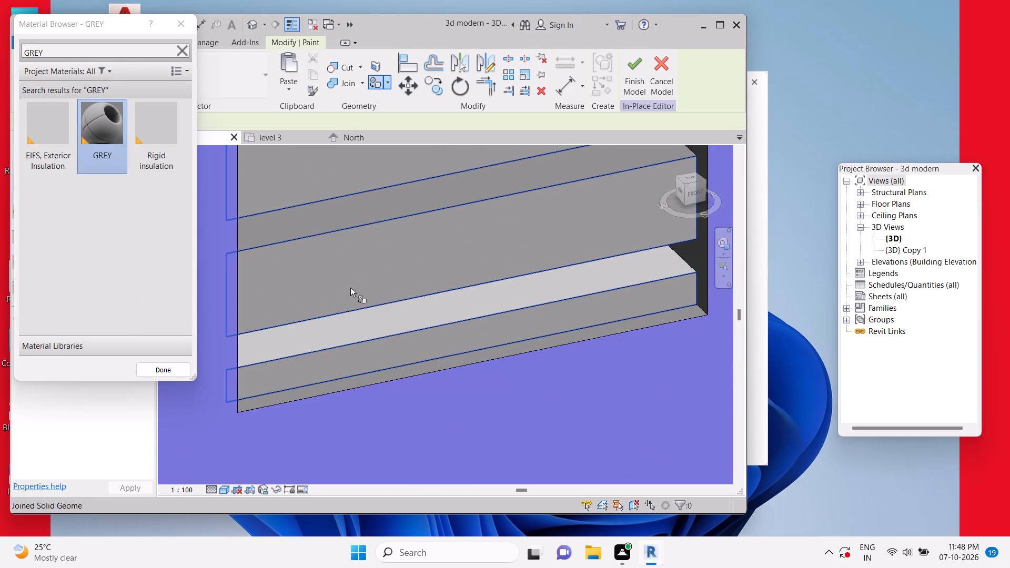
left_click(331, 223)
left_click(331, 312)
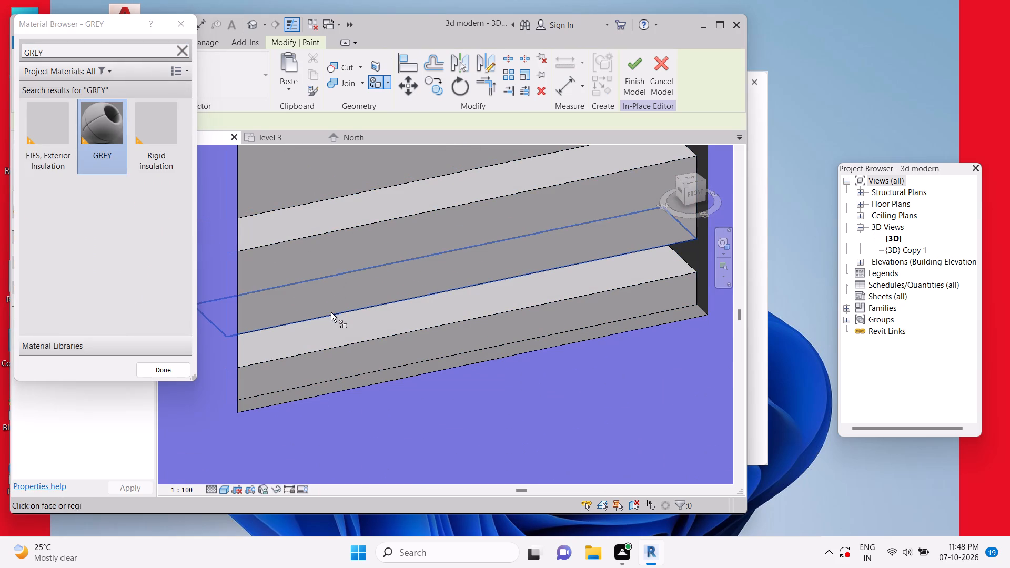
left_click(328, 198)
middle_click_drag(363, 205, 370, 348)
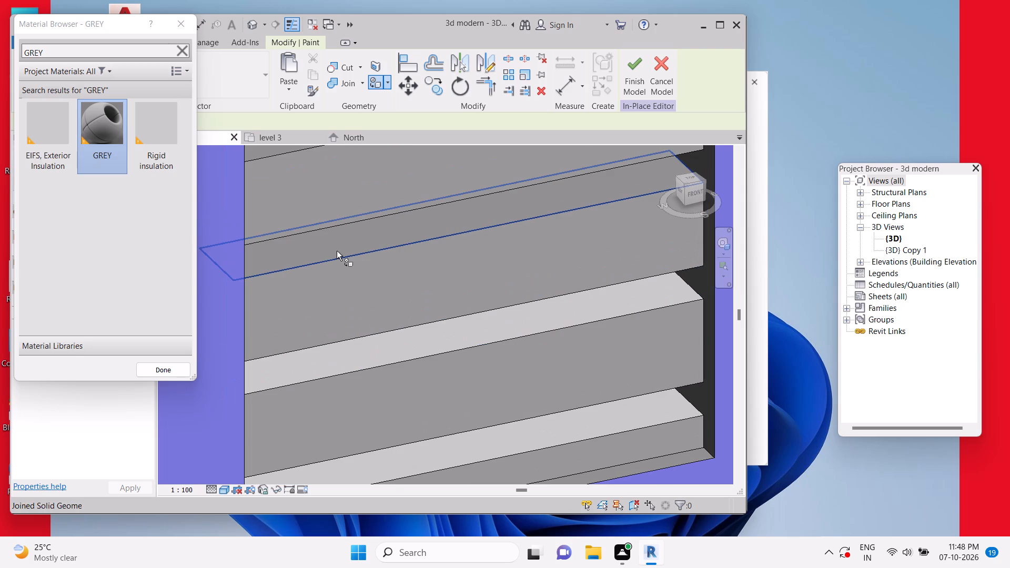
left_click(337, 251)
left_click(356, 289)
Paint the inner faces of the next grooves up the middle panel with GREY.
middle_click_drag(378, 236, 377, 301)
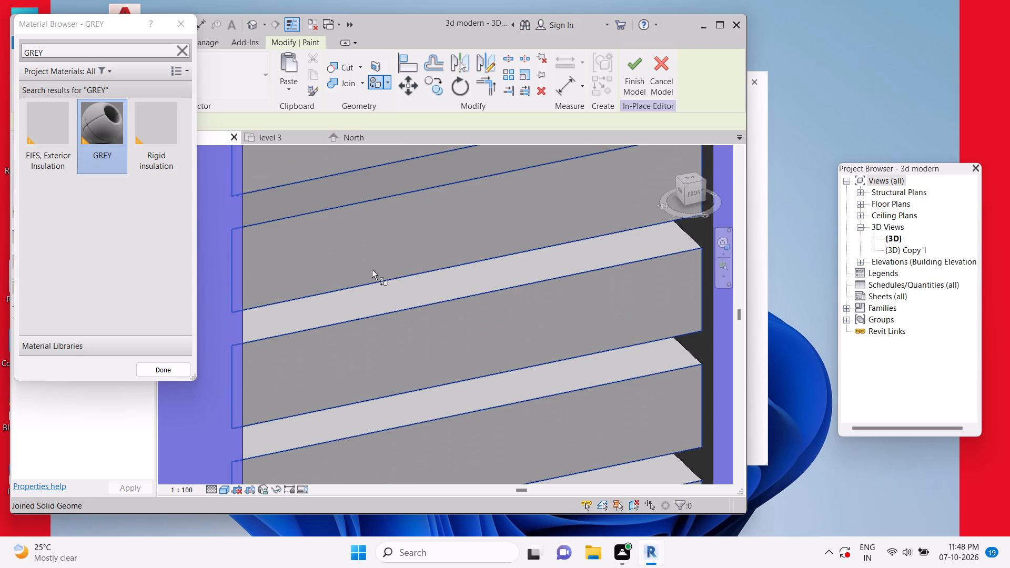
left_click(373, 278)
middle_click_drag(378, 231, 379, 319)
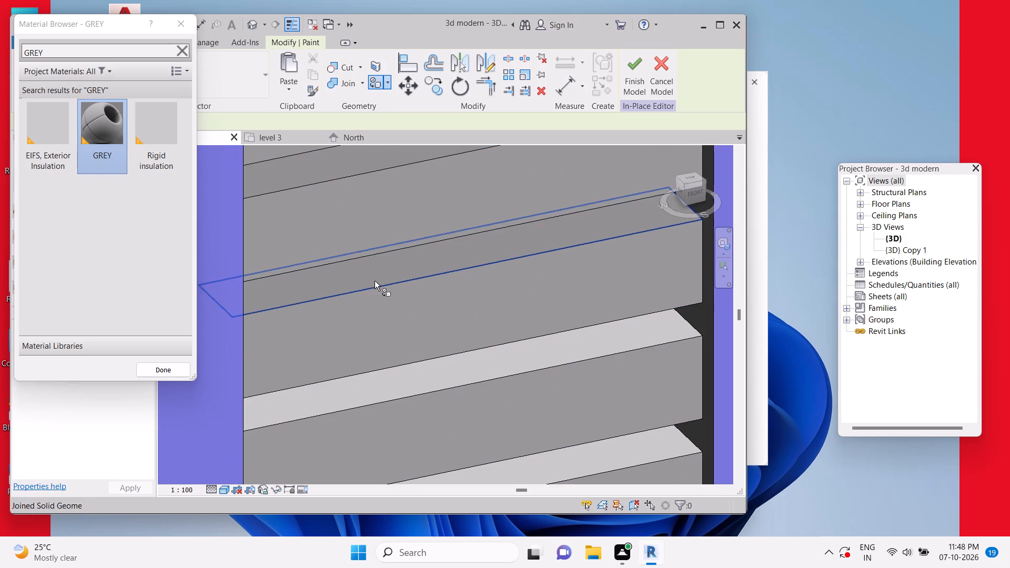
left_click(375, 281)
left_click(374, 251)
middle_click_drag(400, 242, 407, 303)
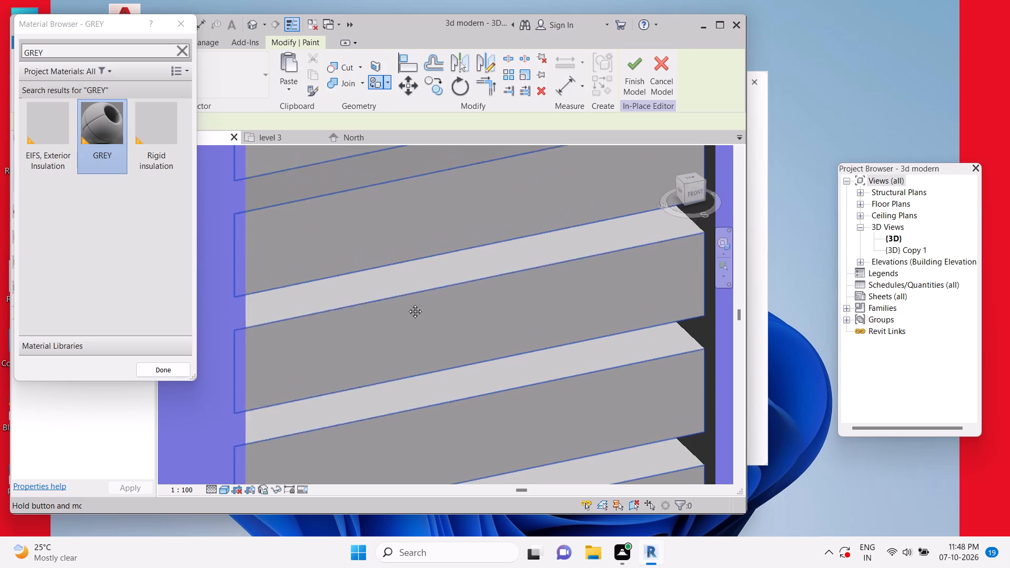
middle_click_drag(407, 303, 408, 335)
left_click(389, 248)
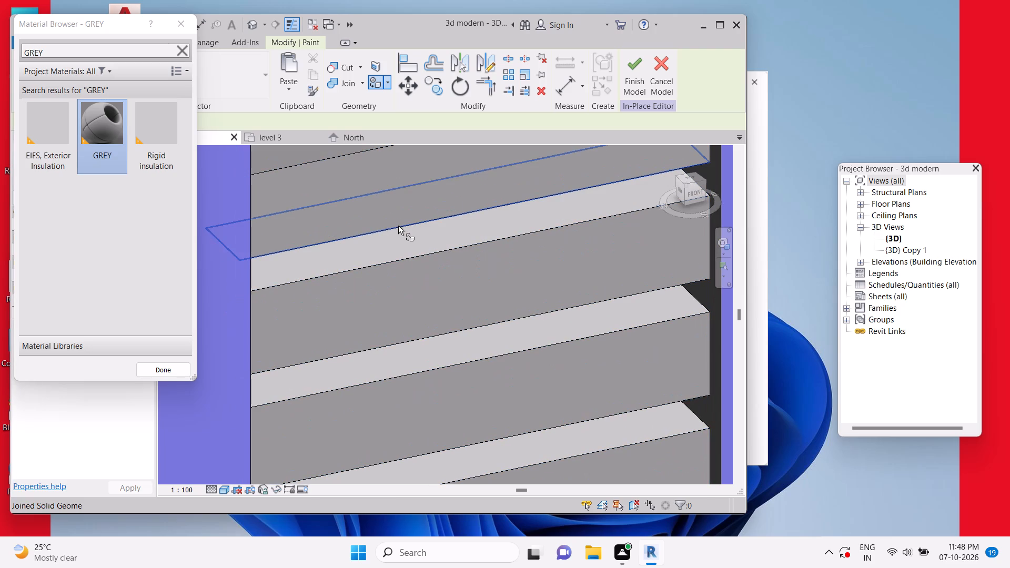
left_click(398, 226)
middle_click_drag(401, 209, 410, 333)
left_click(396, 261)
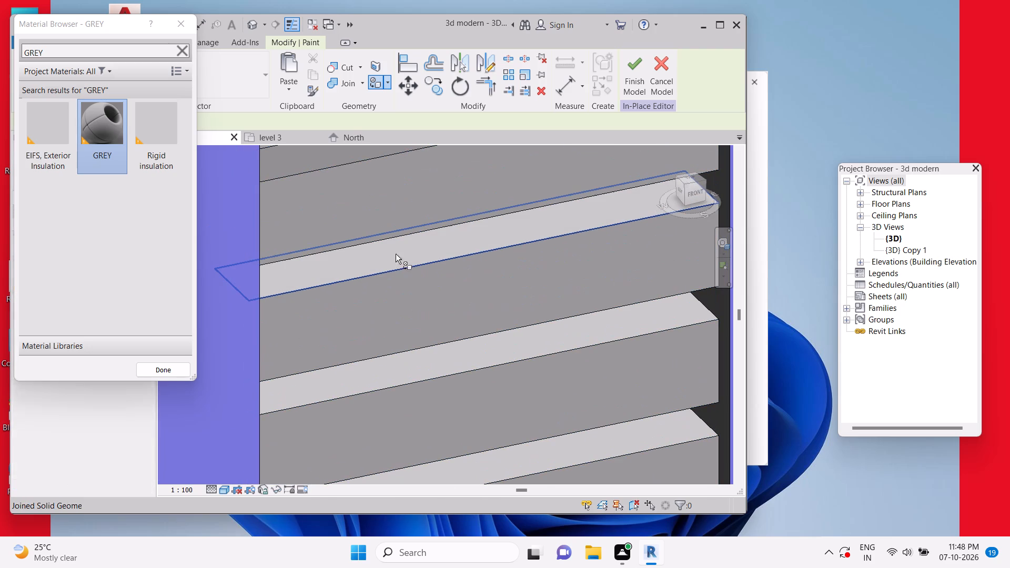
left_click(391, 235)
Paint the inner faces of the next three horizontal grooves up the middle panel with GREY.
middle_click_drag(395, 218, 396, 273)
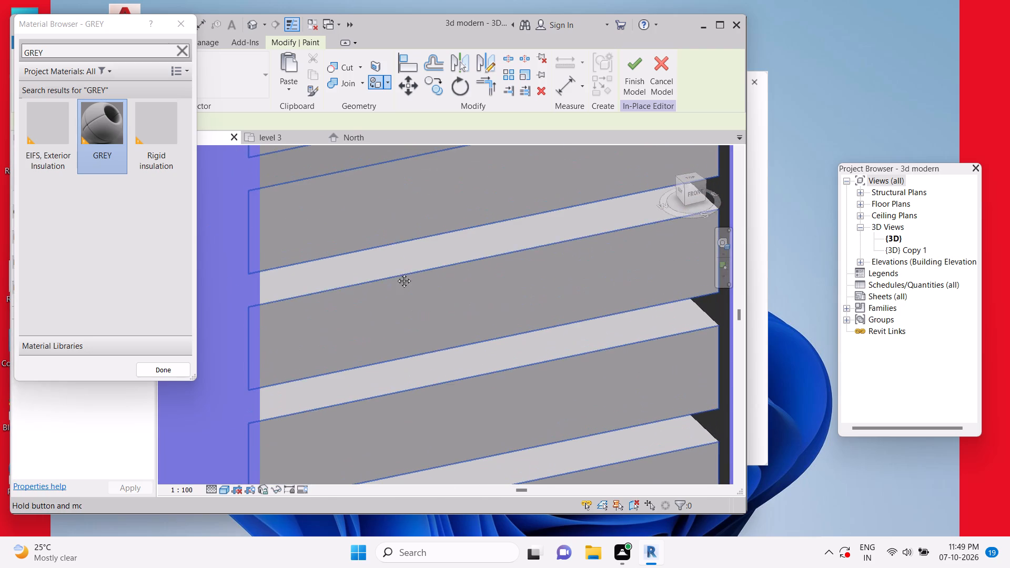
middle_click_drag(396, 273, 396, 337)
left_click(375, 258)
left_click(376, 239)
middle_click_drag(383, 231, 385, 263)
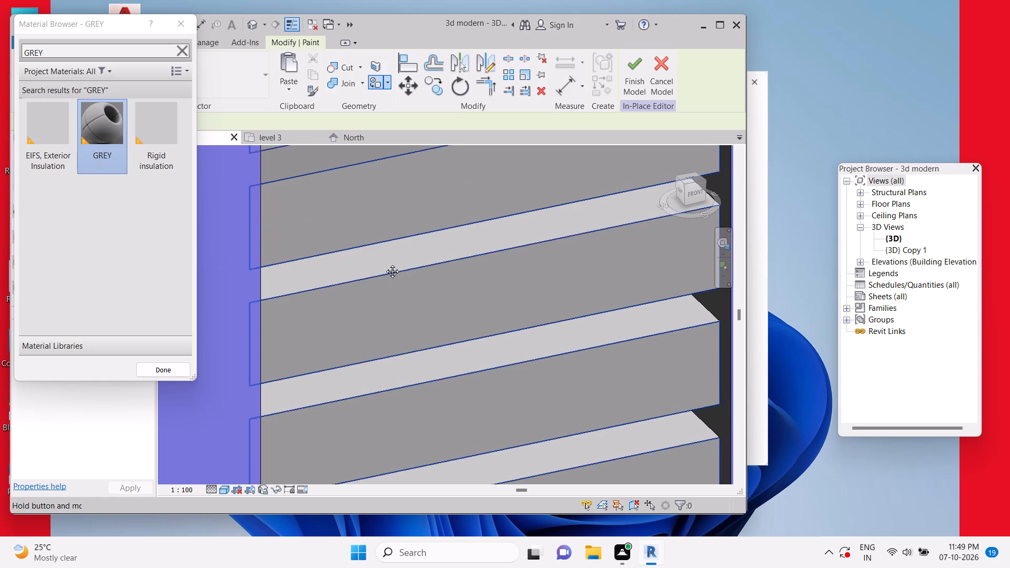
middle_click_drag(385, 263, 383, 342)
left_click(372, 262)
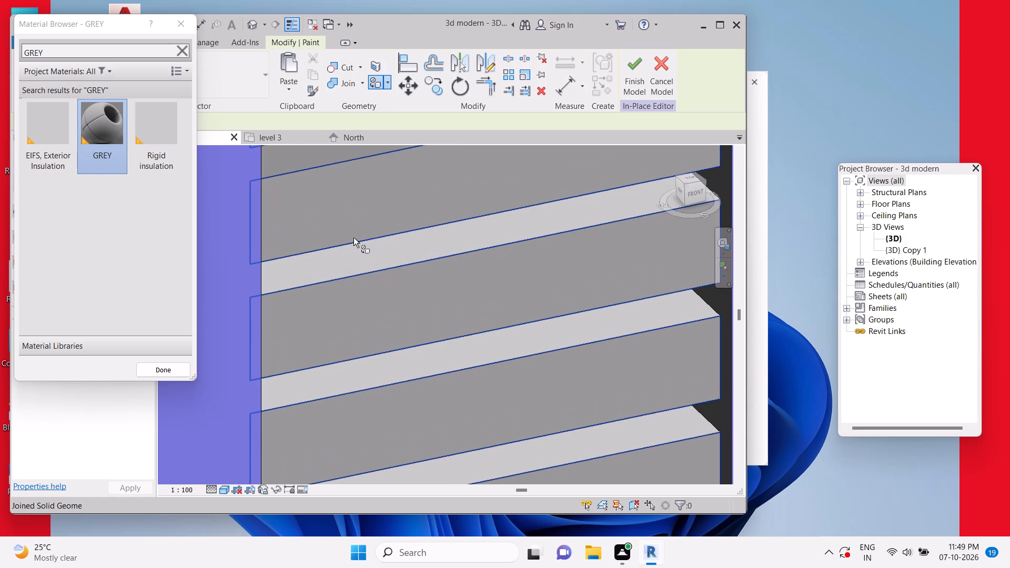
left_click(361, 235)
middle_click_drag(372, 211, 387, 326)
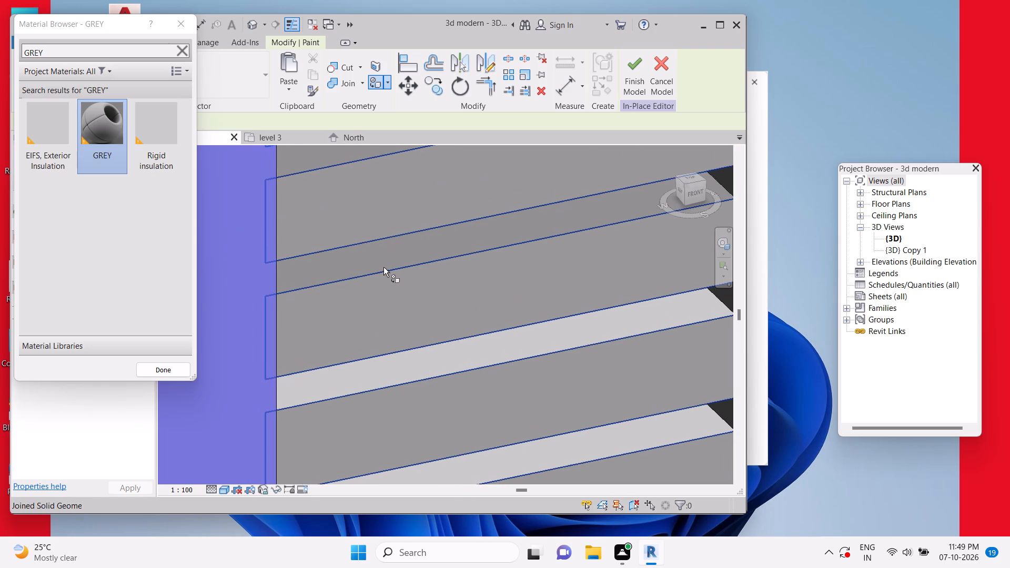
left_click(382, 258)
left_click(381, 236)
Paint the inner faces of the topmost grooves in the middle panel with GREY and finish the in-place model.
middle_click_drag(391, 206, 392, 330)
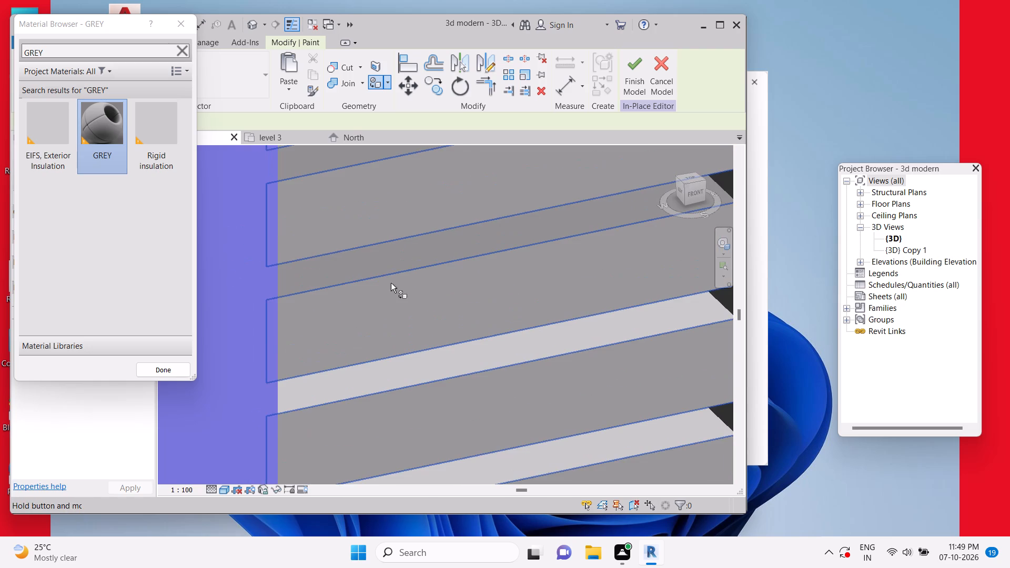
left_click(390, 271)
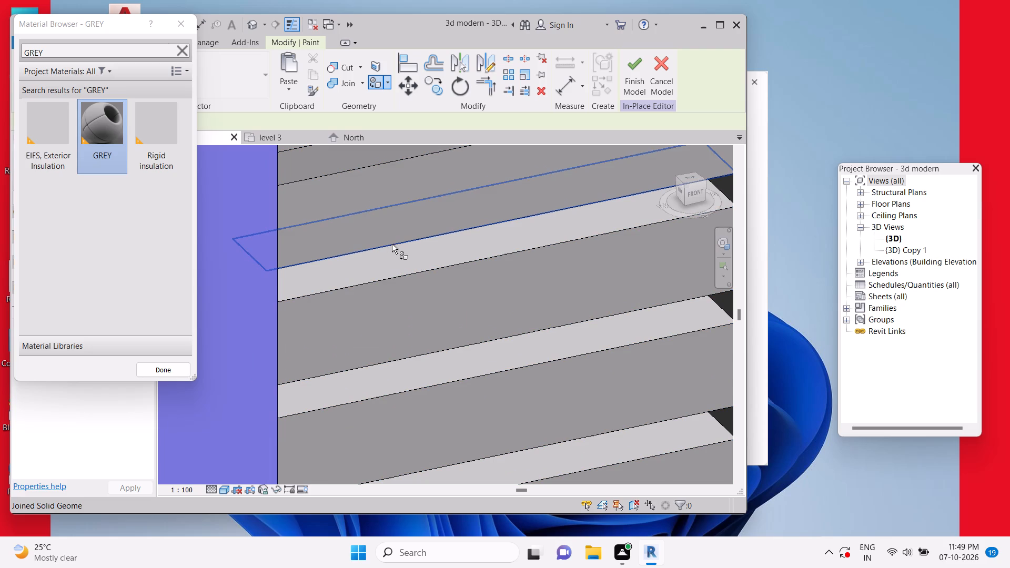
left_click(392, 244)
middle_click_drag(401, 224, 400, 334)
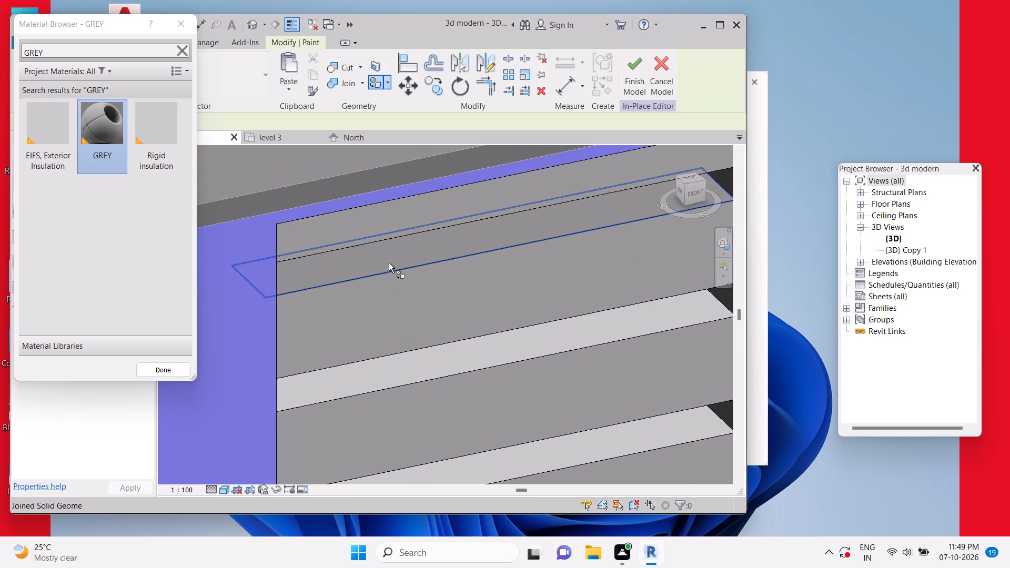
left_click(389, 264)
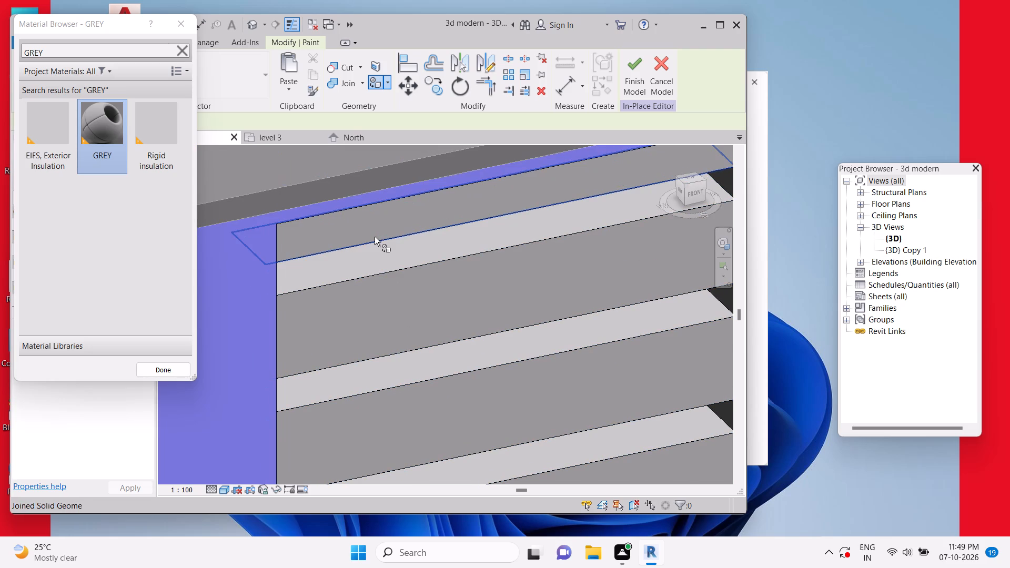
left_click(375, 237)
left_click(627, 83)
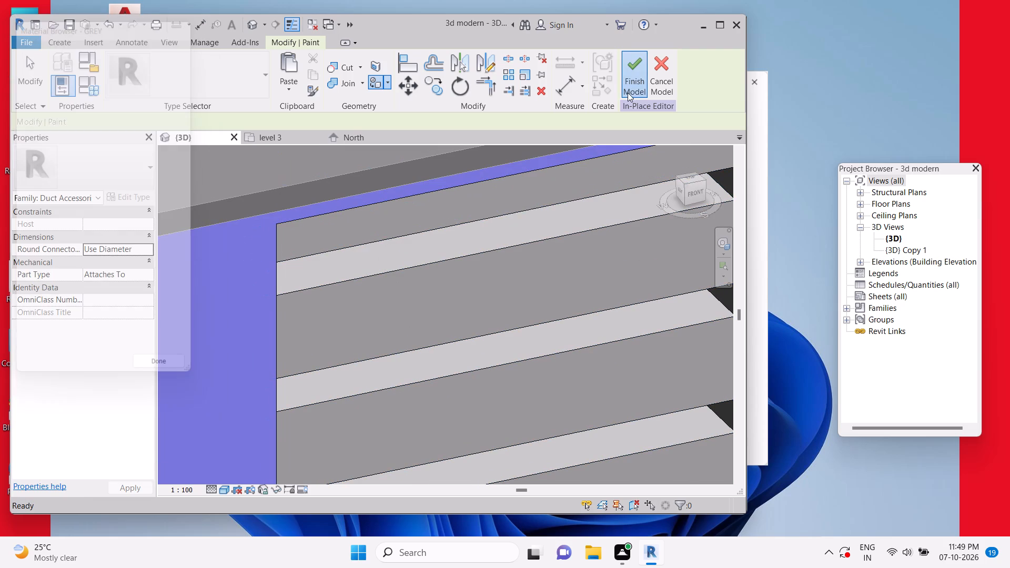
key("Escape")
Save the project and dismiss the Autodesk notification window.
scroll(580, 219, "down", 10)
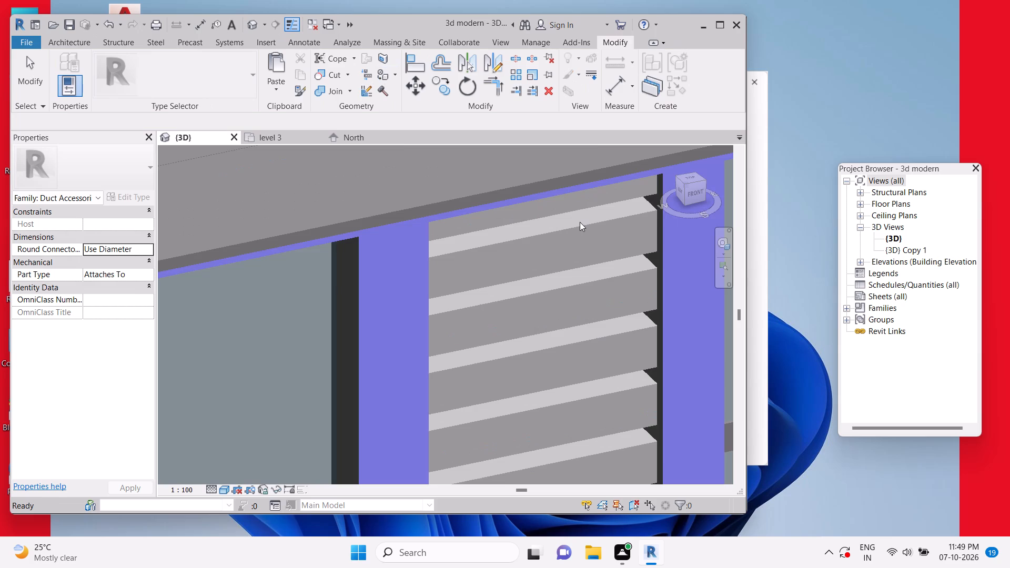
middle_click_drag(628, 359, 586, 202)
middle_click_drag(617, 320, 560, 342, "shift")
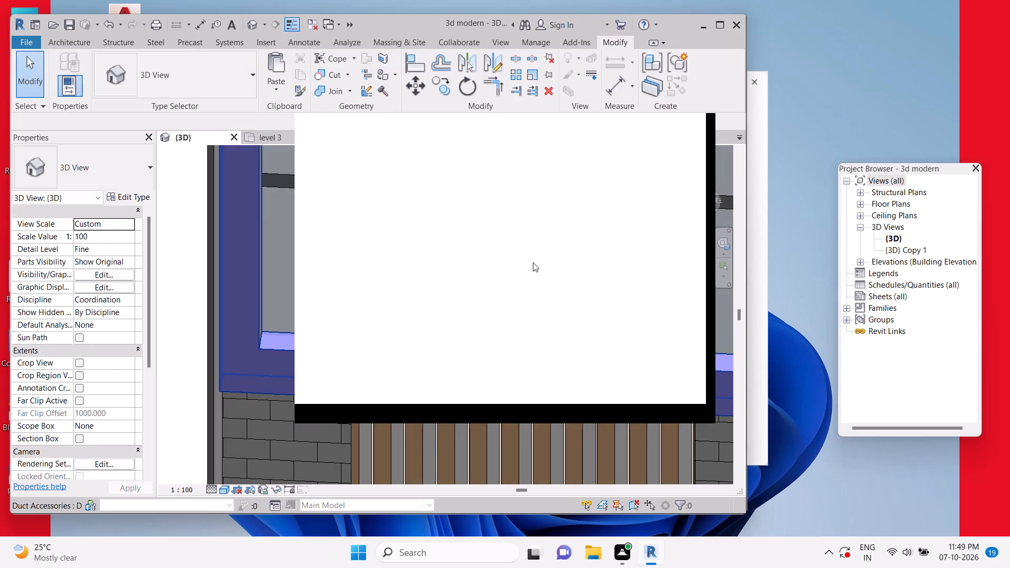
key("Escape")
key("Escape")
key("ctrl+s")
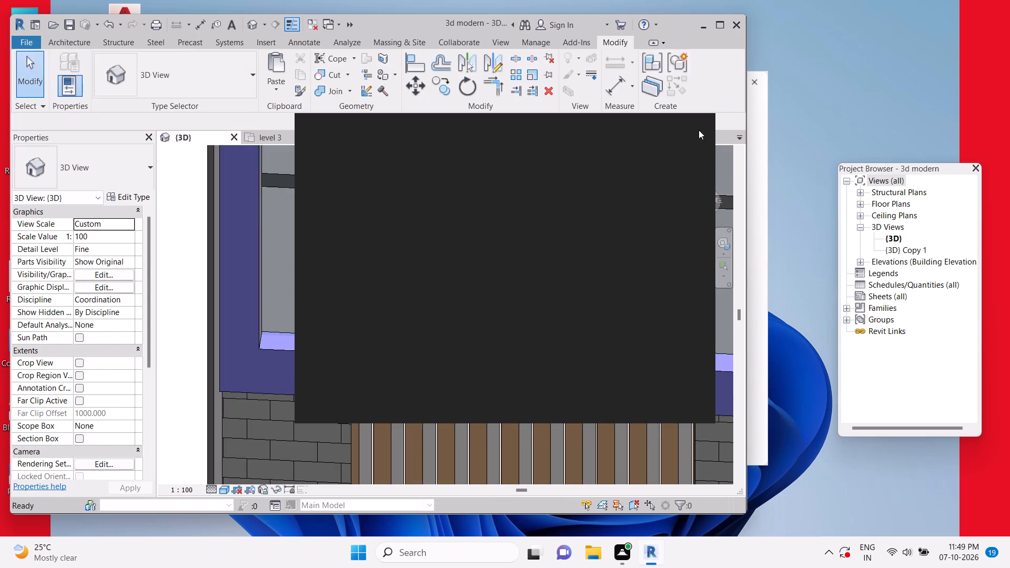
key("Escape")
key("Escape")
key("Escape")
key("Escape")
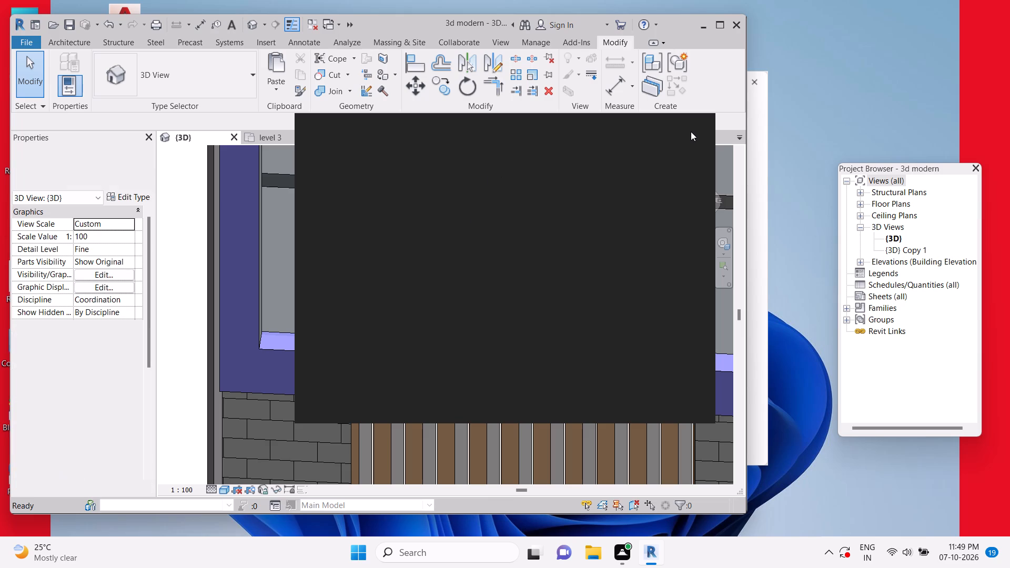
key("Escape")
key("Escape")
key("Escape")
key("Escape")
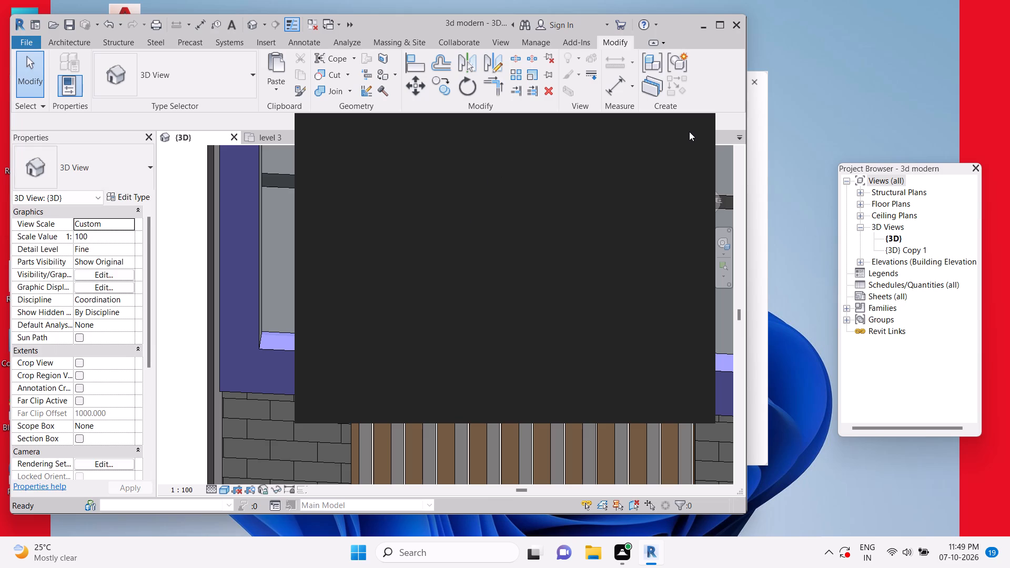
key("Escape")
left_click(689, 132)
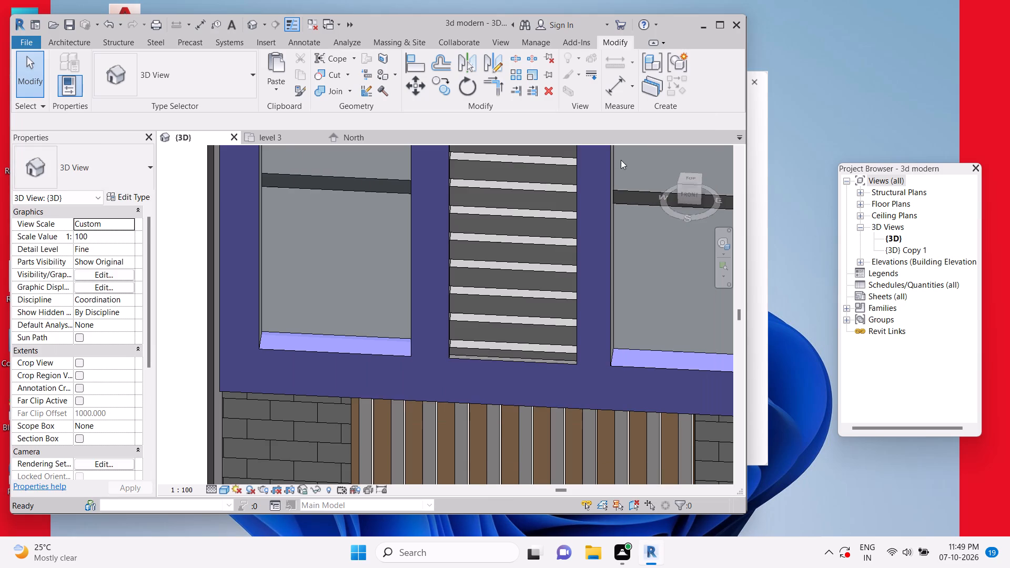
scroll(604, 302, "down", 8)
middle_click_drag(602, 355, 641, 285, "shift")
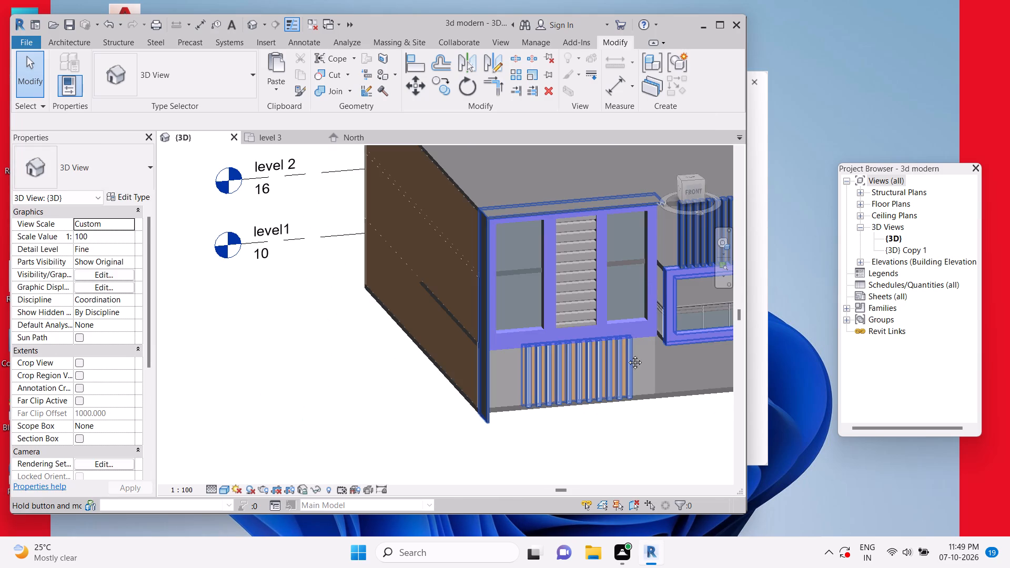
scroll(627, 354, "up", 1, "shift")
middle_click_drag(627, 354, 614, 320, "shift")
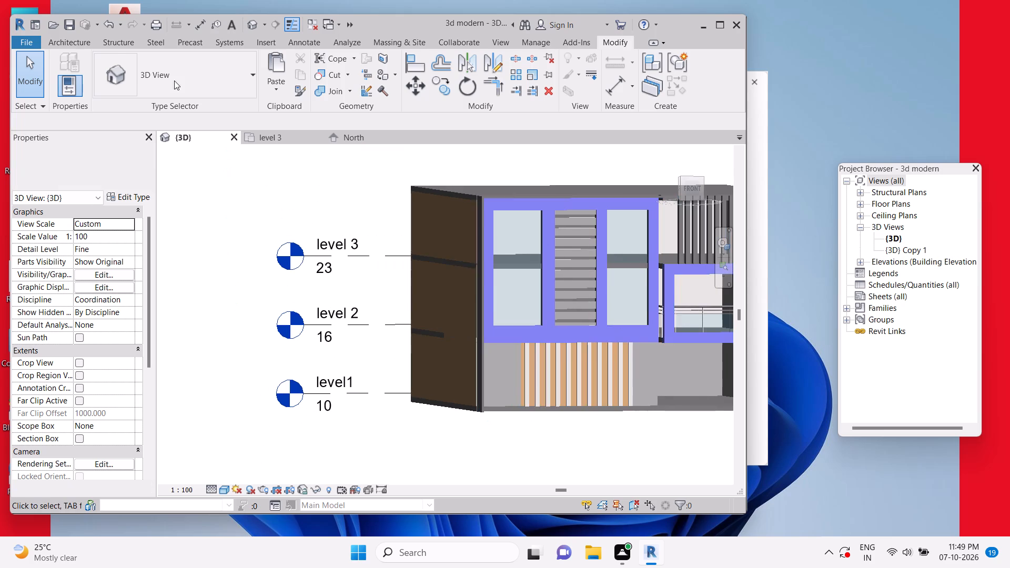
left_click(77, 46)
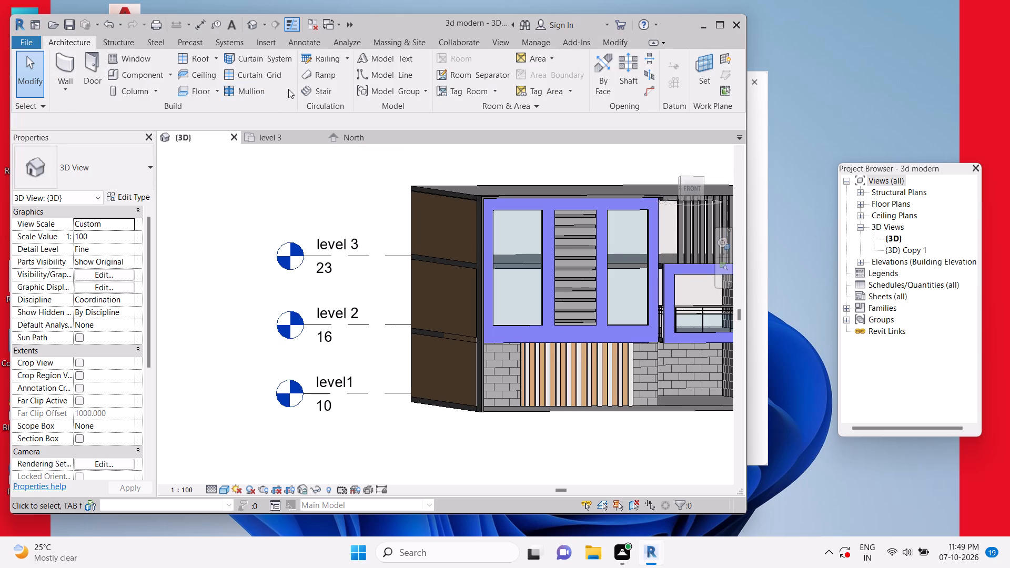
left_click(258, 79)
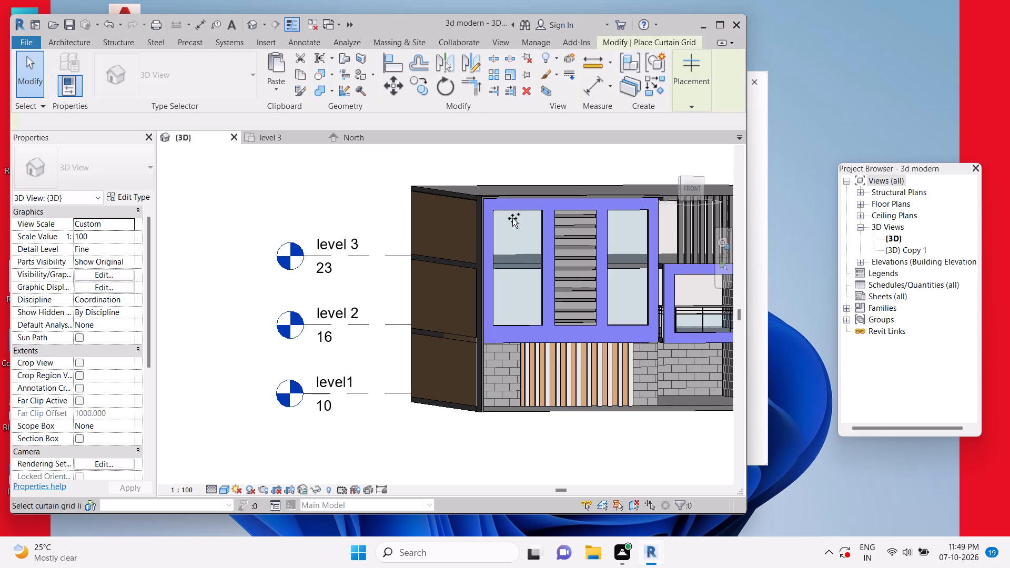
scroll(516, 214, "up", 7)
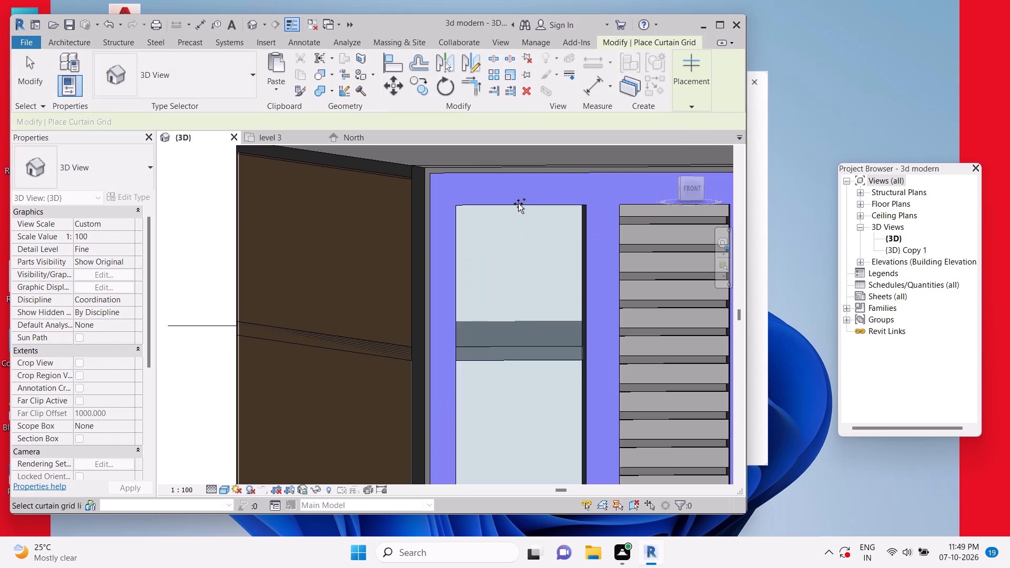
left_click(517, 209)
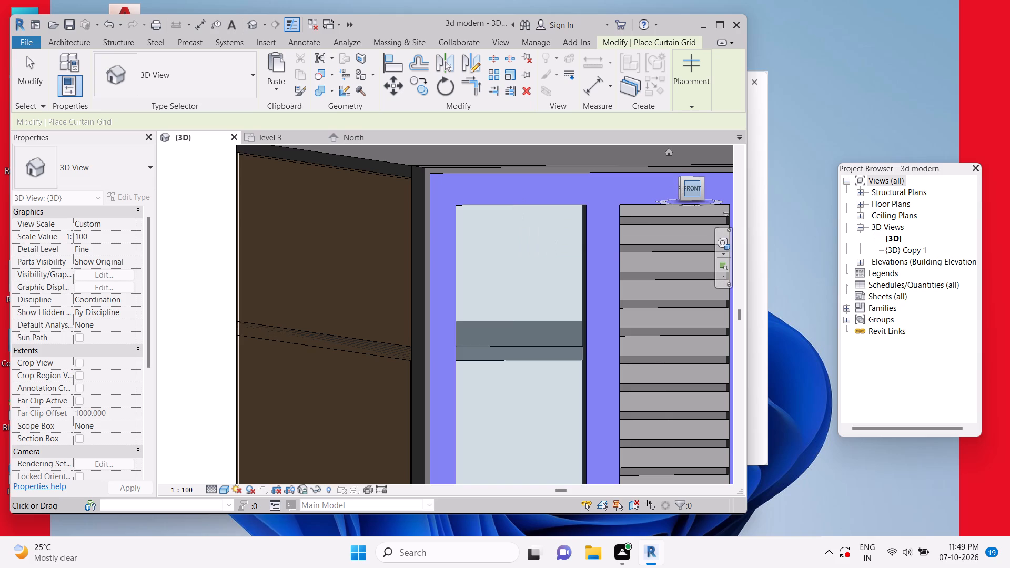
Orient the 3D view to the front.
left_click(690, 192)
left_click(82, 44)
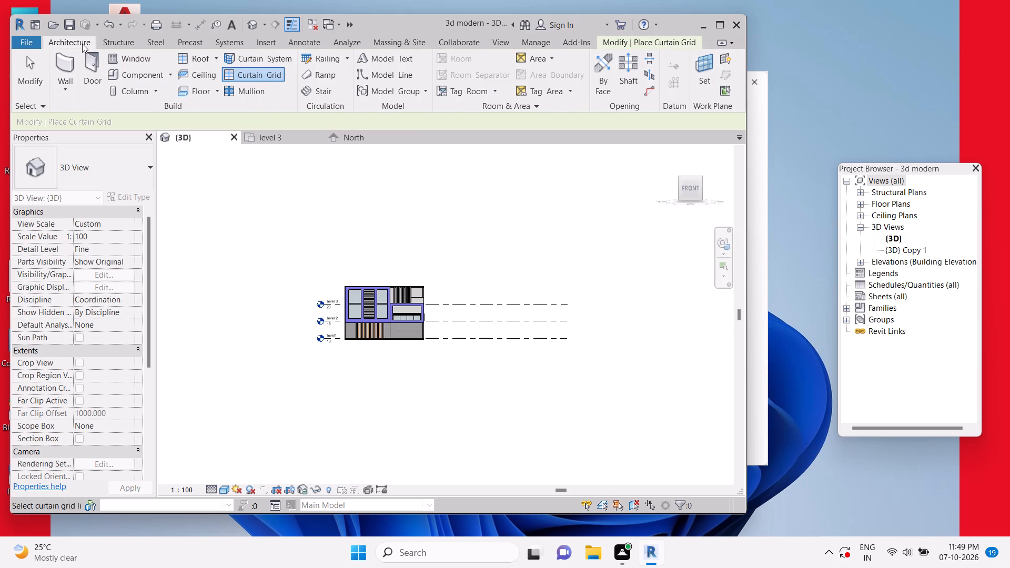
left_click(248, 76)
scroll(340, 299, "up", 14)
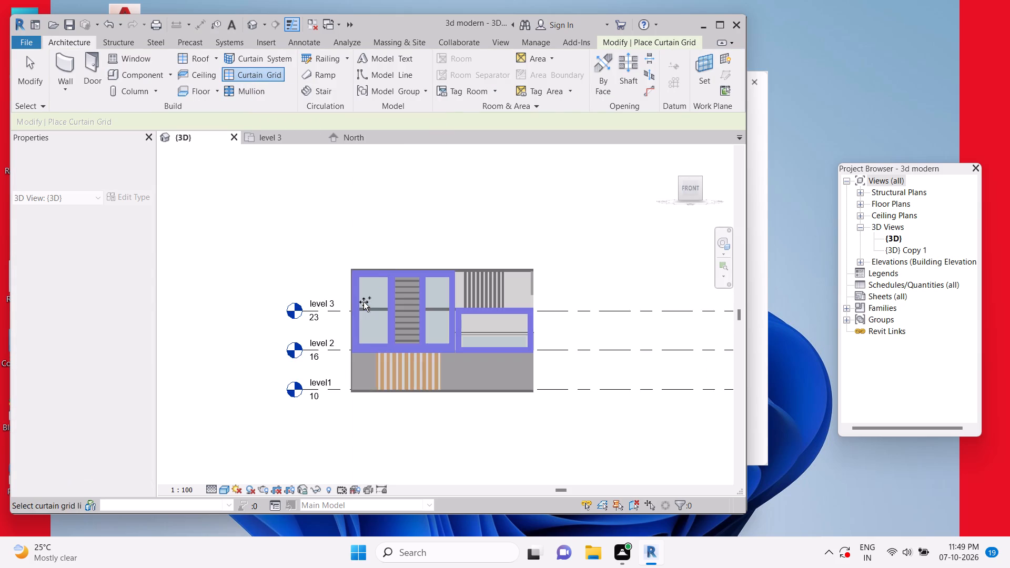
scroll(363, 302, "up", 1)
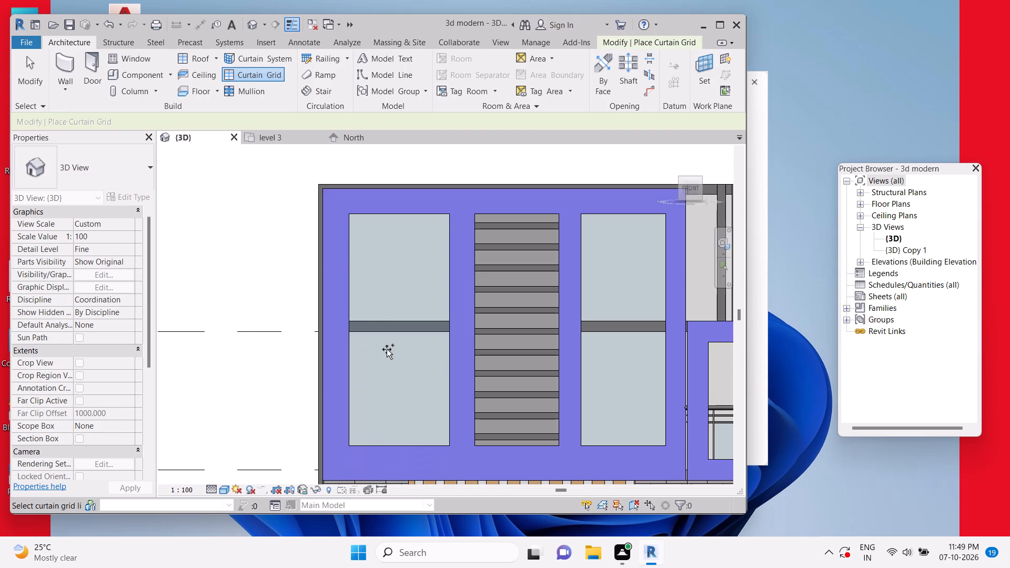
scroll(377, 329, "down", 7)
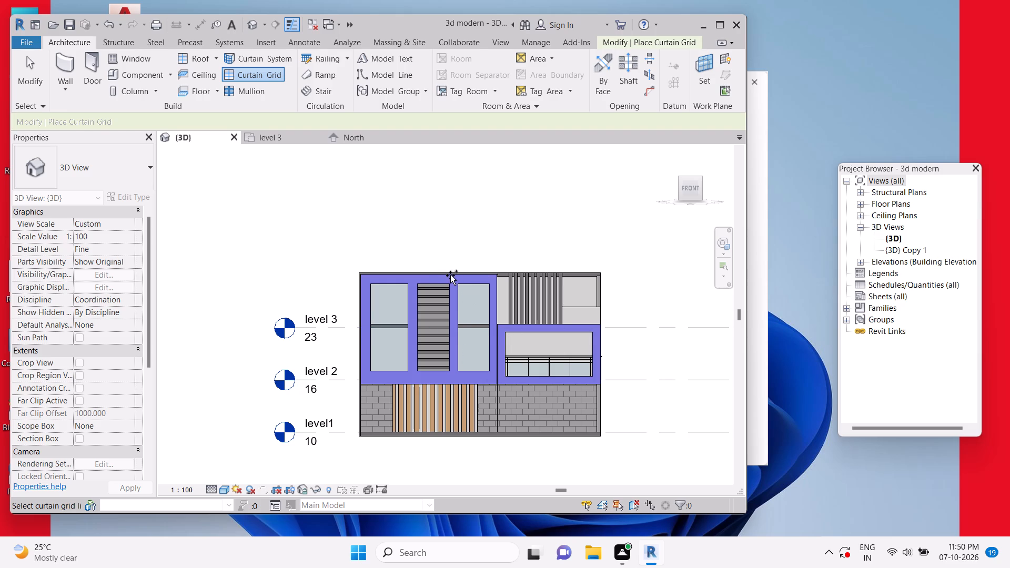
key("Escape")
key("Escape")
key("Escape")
Temporarily hide the in-place strips and smaller frame, followed by the large grooved frame, to expose the curtain walls.
left_click(422, 277)
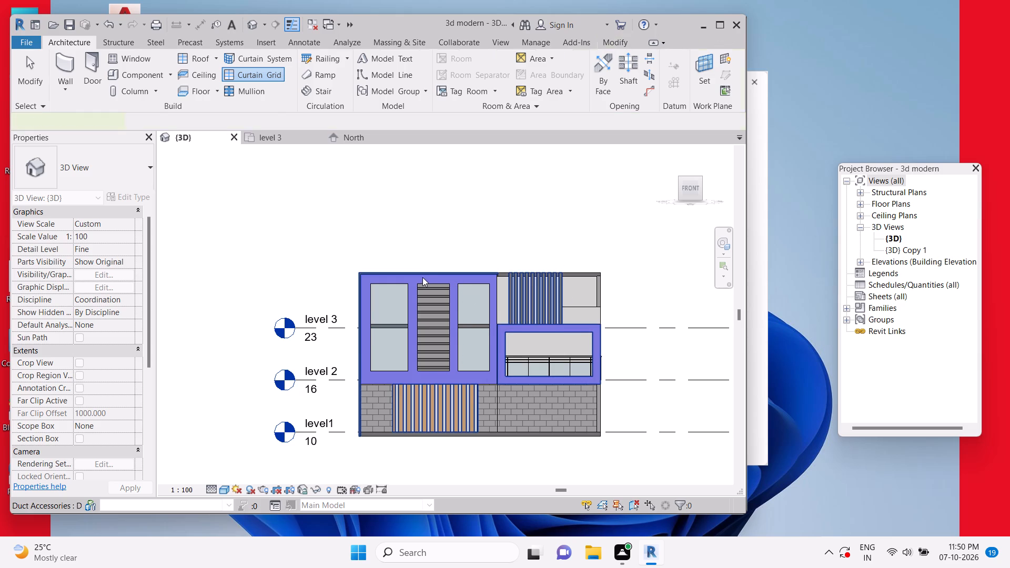
type("HH")
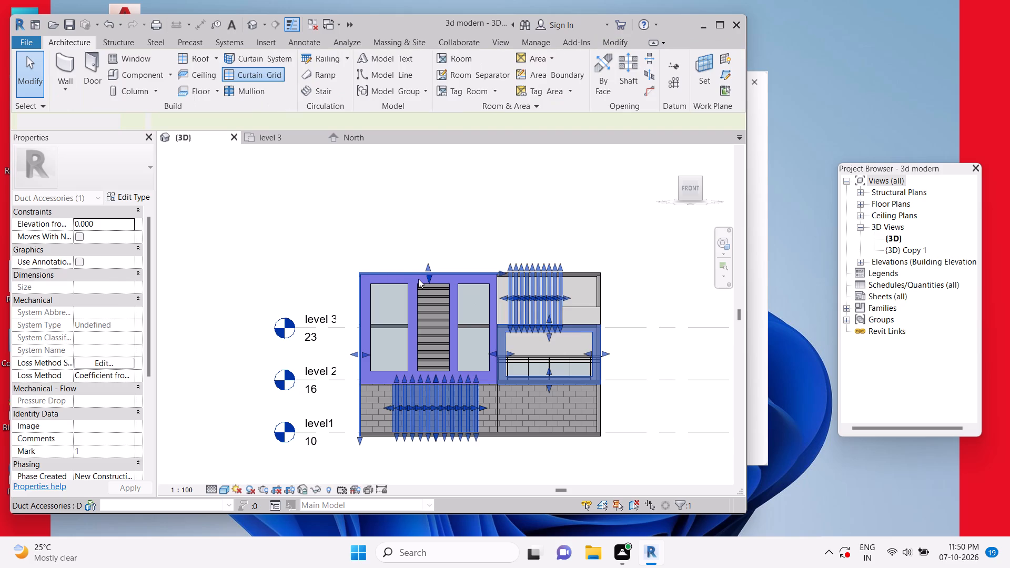
left_click(494, 298)
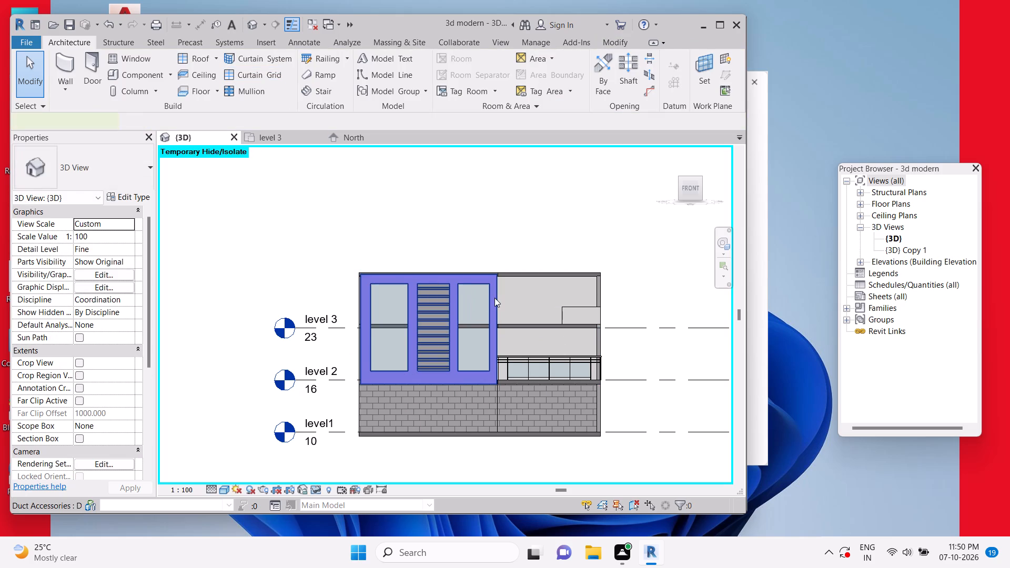
key("Escape")
key("Escape")
key("Escape")
left_click(492, 299)
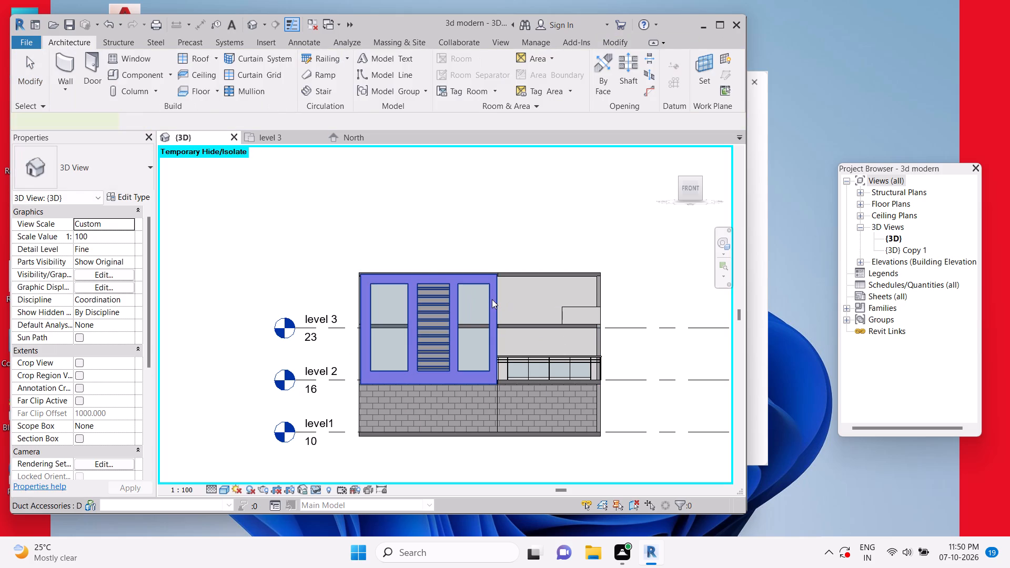
type("HH")
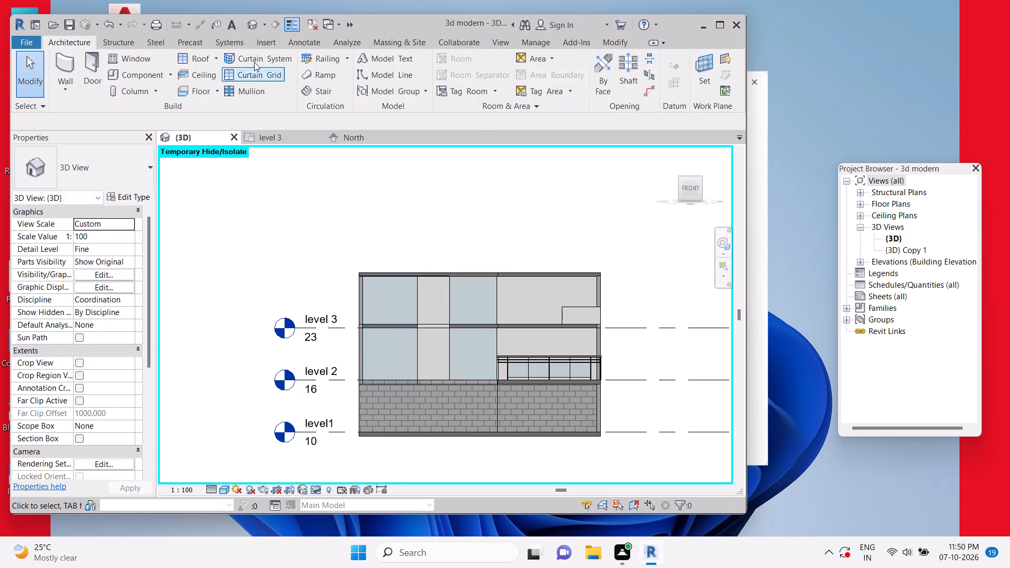
Add a vertical curtain grid line at the middle of each curtain wall on both sides of the middle panel.
left_click(254, 70)
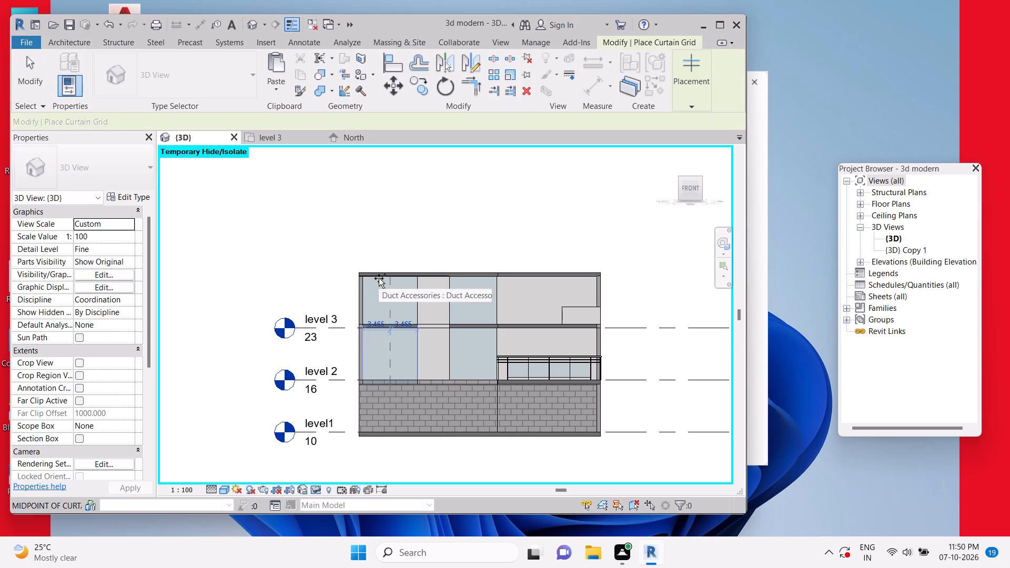
left_click(381, 278)
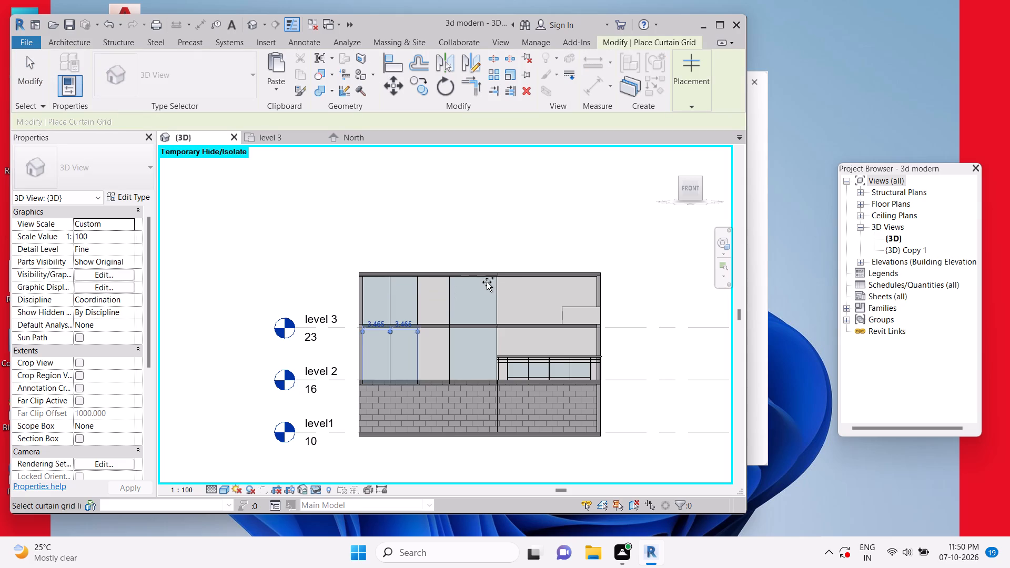
left_click(469, 279)
key("Escape")
key("Escape")
key("Escape")
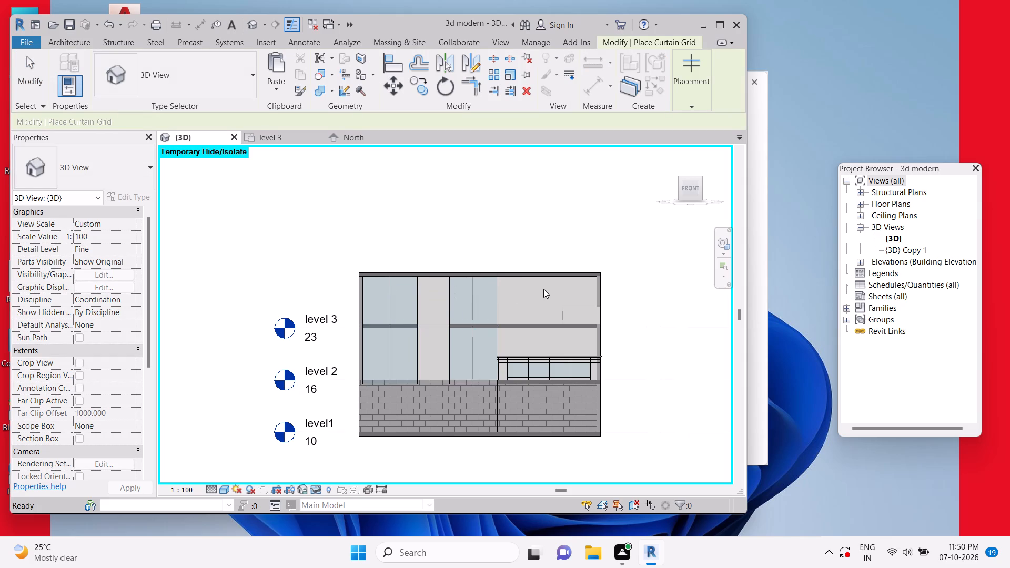
Reset the temporary hide so the in-place frames and strips show again.
key("h")
key("r")
key("Escape")
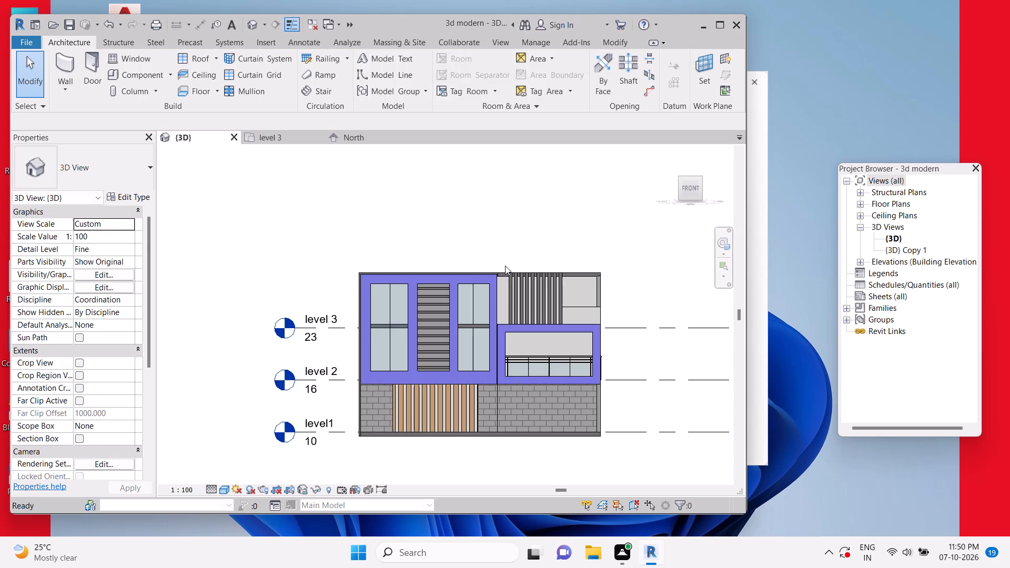
key("Escape")
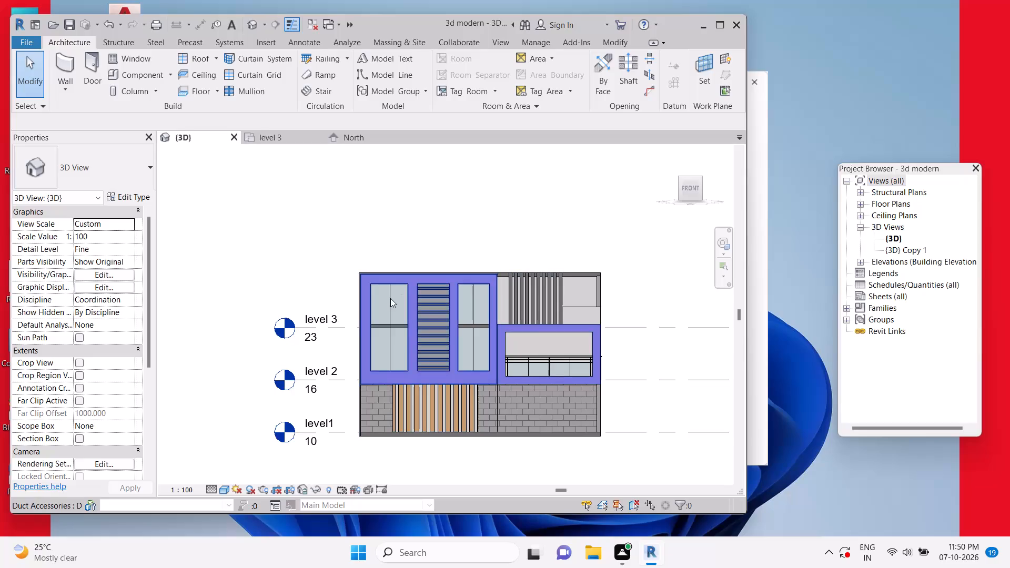
Add a horizontal curtain grid line 3.5 below the top of each curtain wall on both sides of the grooved middle panel.
left_click(268, 75)
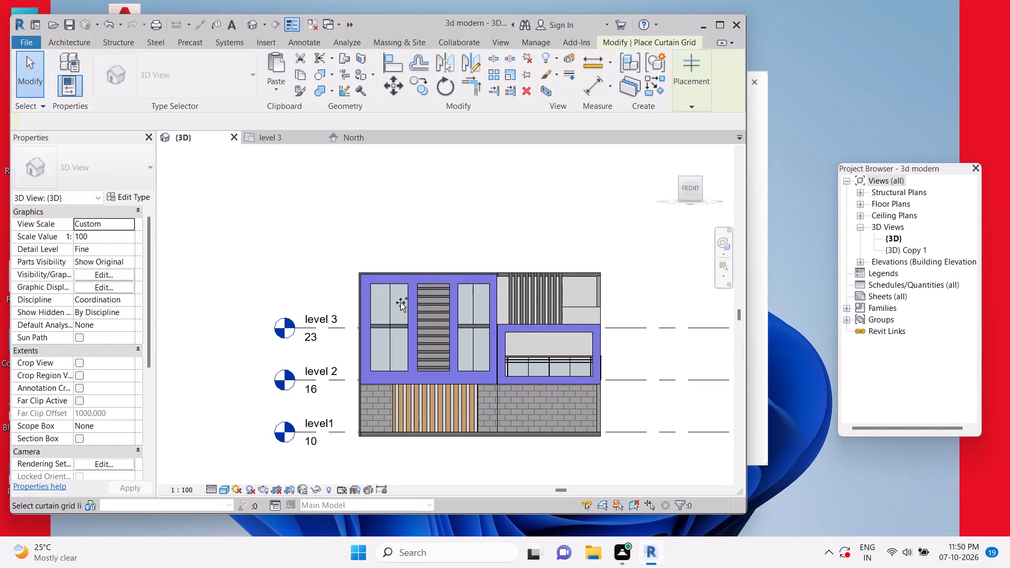
scroll(389, 303, "up", 3)
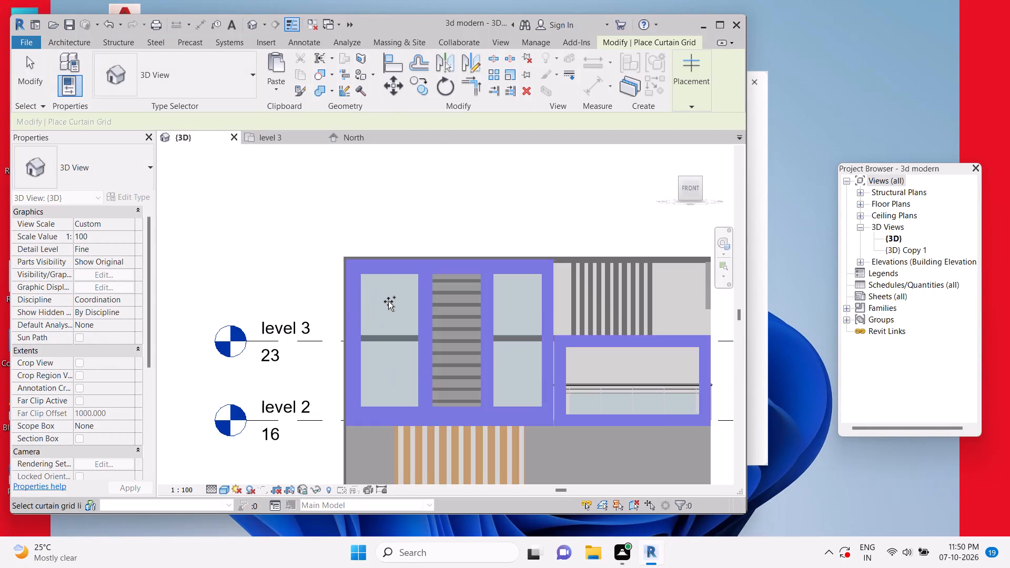
left_click(388, 303)
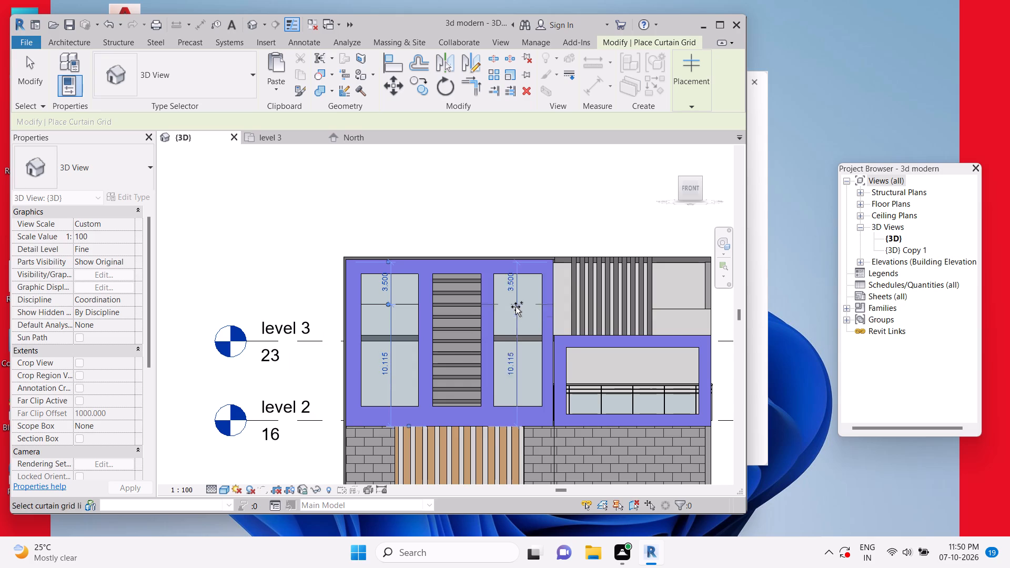
scroll(516, 307, "up", 2)
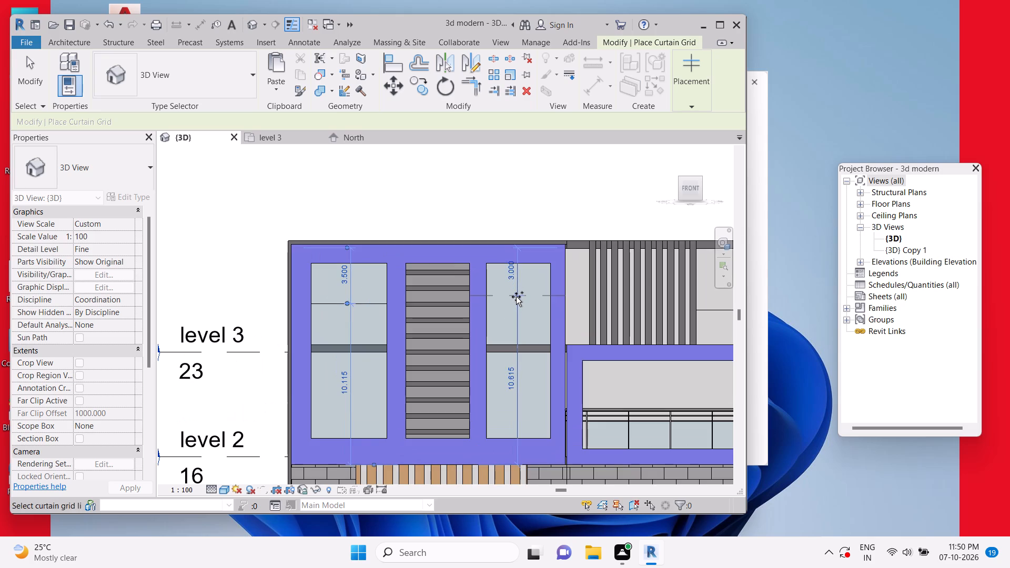
left_click(516, 301)
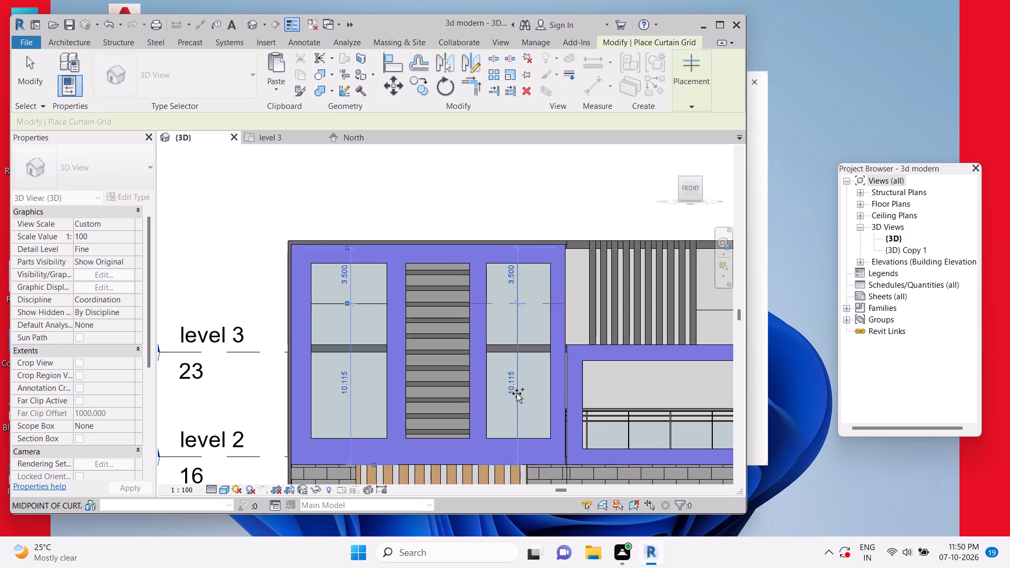
Add a lower horizontal grid line to each curtain wall, at the midpoint 5.058 on the left wall and slightly lower on the right.
left_click(348, 387)
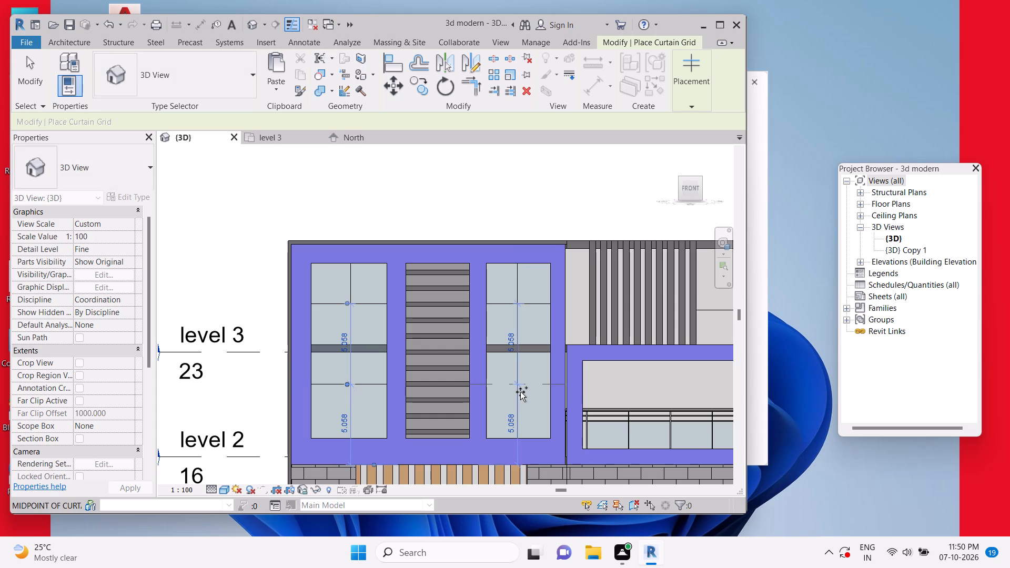
left_click(519, 398)
key("Escape")
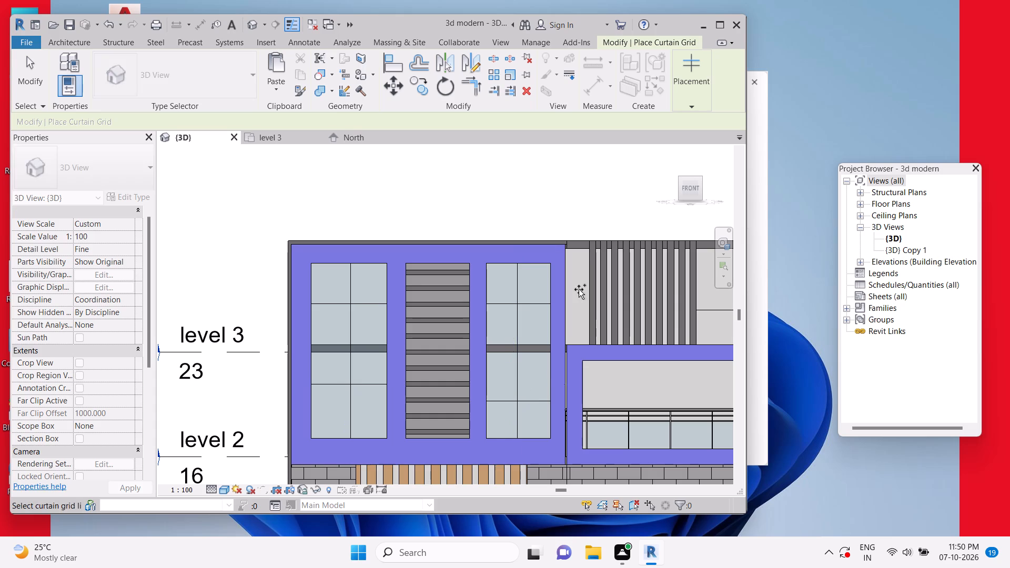
key("Escape")
key("Escape")
key("Escape")
key("Escape")
Save the project.
key("ctrl+s")
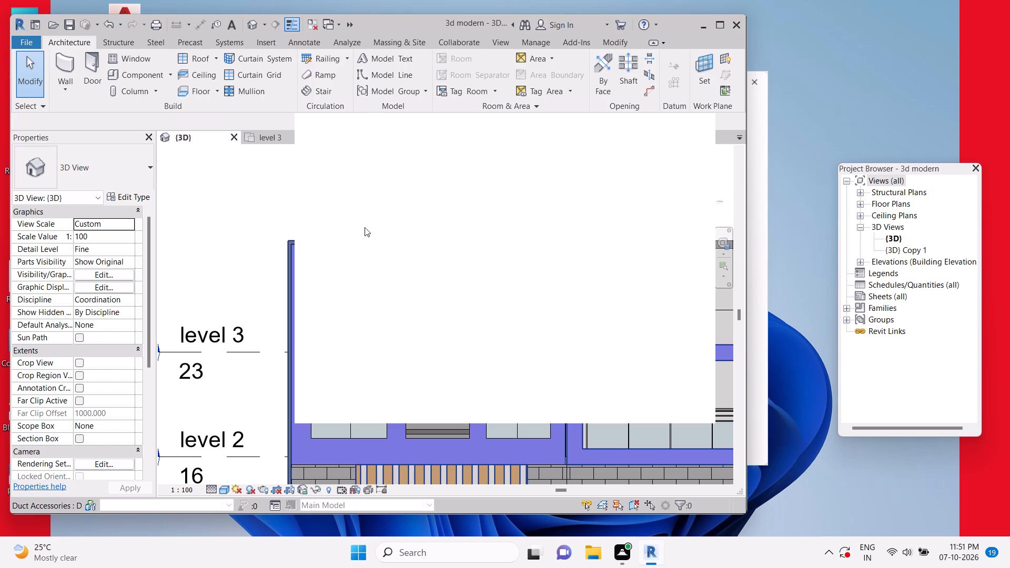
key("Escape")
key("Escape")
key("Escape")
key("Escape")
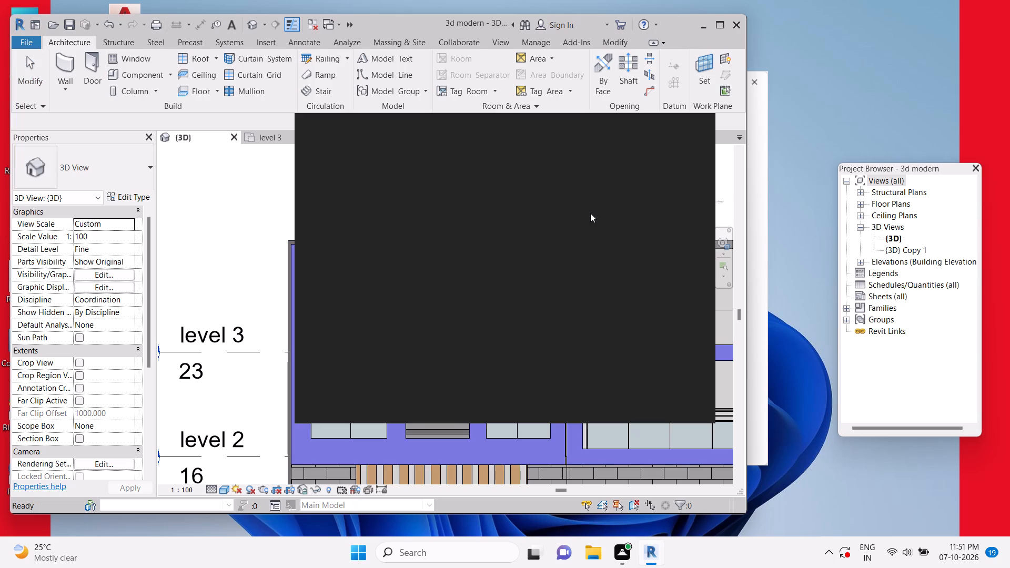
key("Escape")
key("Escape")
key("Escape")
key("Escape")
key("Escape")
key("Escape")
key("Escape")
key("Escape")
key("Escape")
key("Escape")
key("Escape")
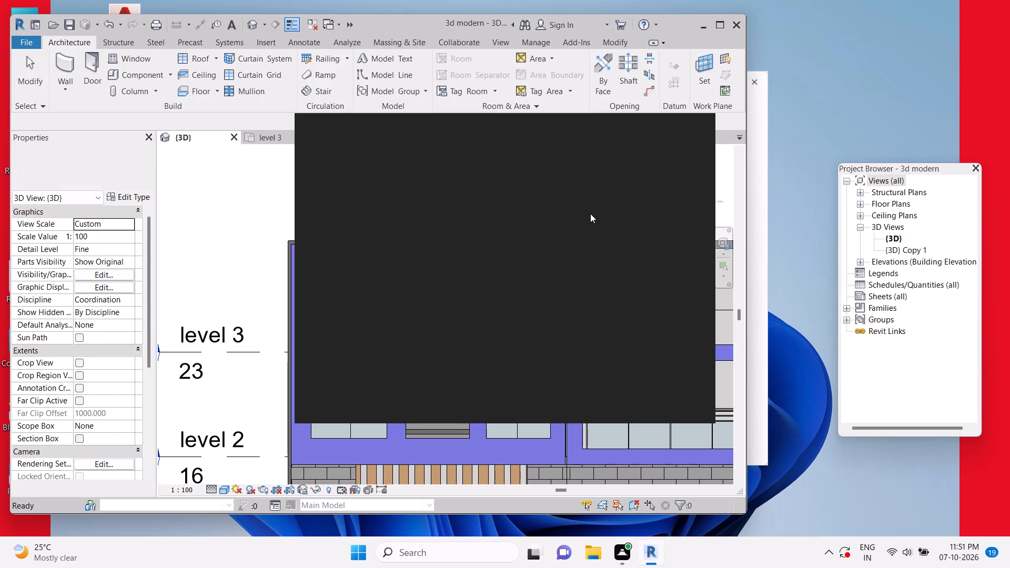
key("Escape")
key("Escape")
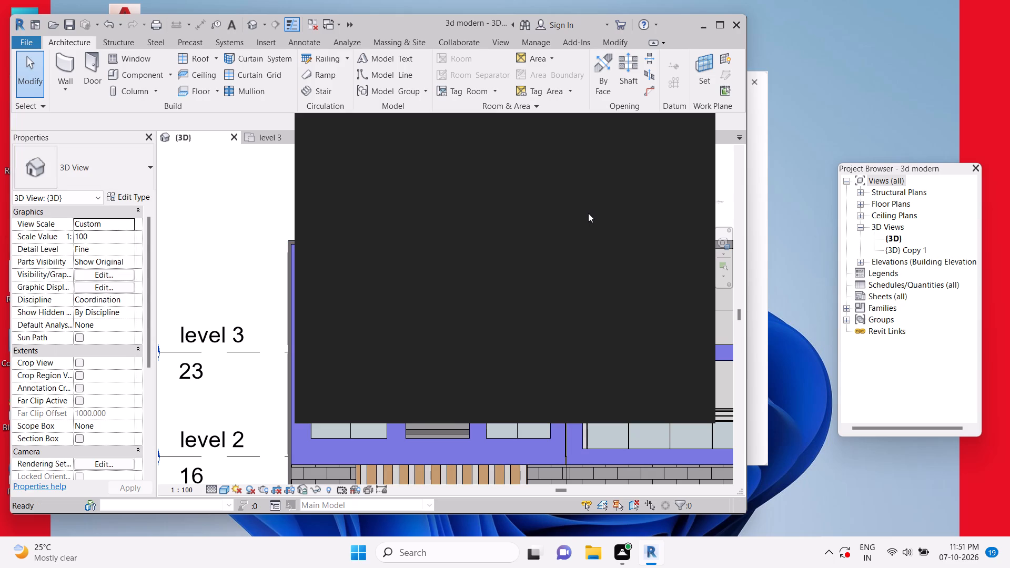
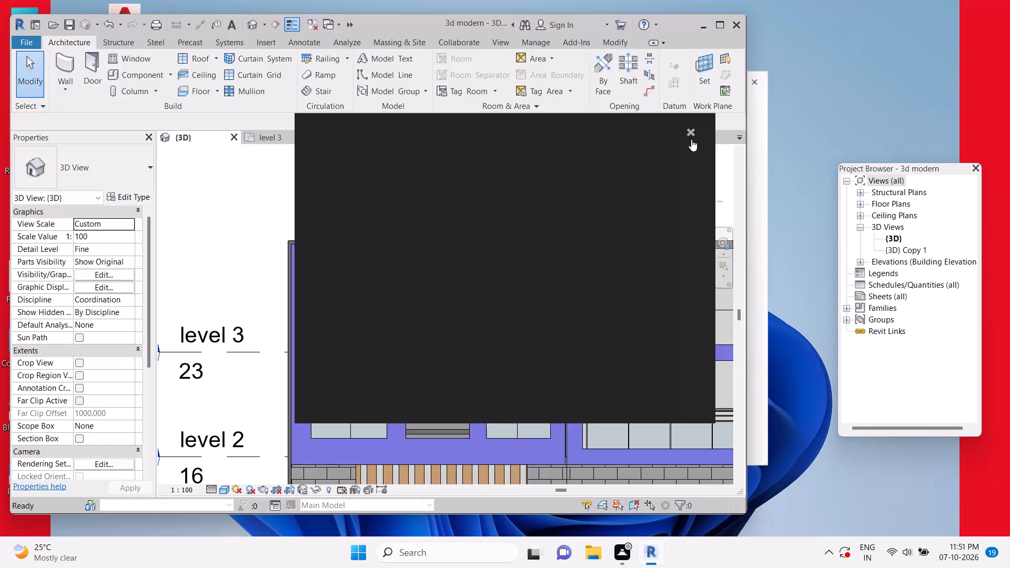
Dismiss the blank notification card covering the 3D view and save the 3d modern project.
left_click(692, 137)
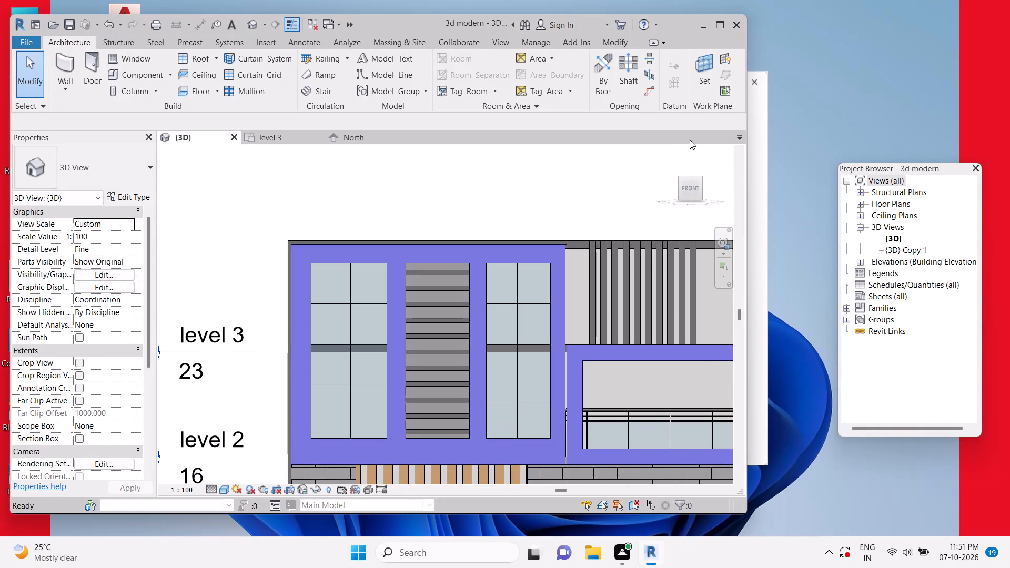
key("Escape")
key("Escape")
key("ctrl+s")
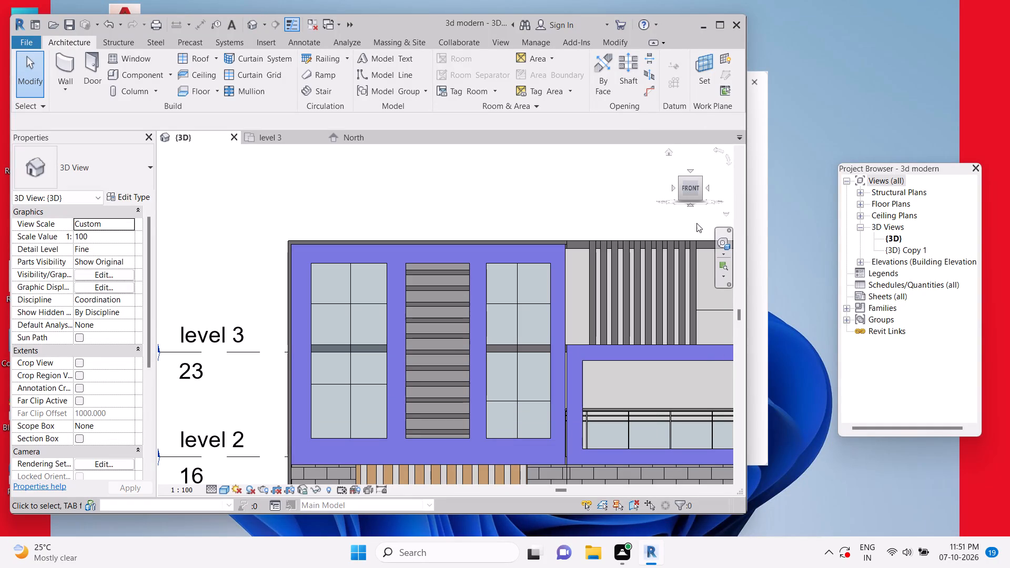
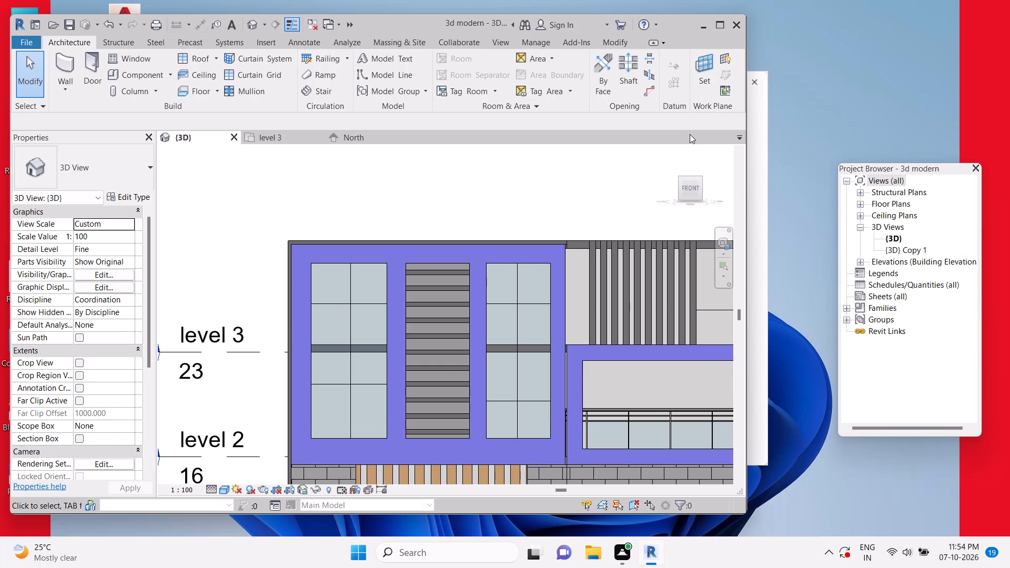
Paint the ground-floor masonry wall around the wooden slats on the front facade with the GREY material.
key("Escape")
key("Escape")
key("Escape")
key("Escape")
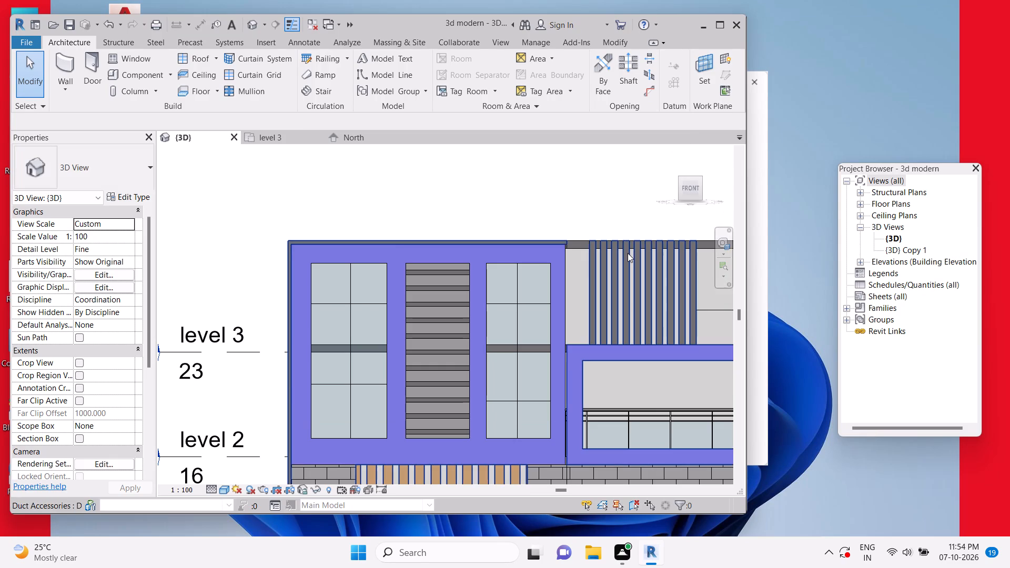
scroll(628, 253, "down", 5)
key("Escape")
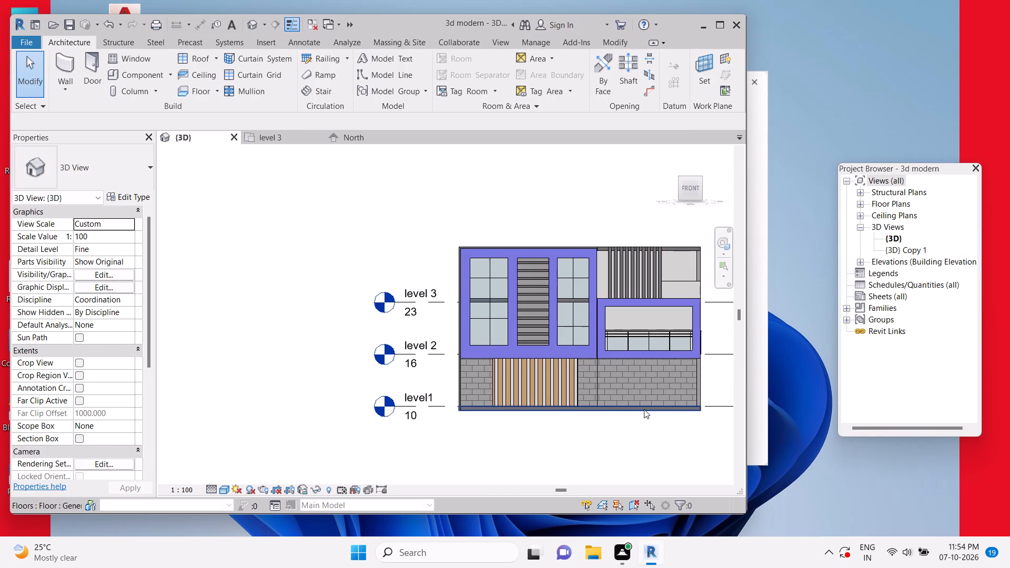
scroll(470, 381, "up", 2)
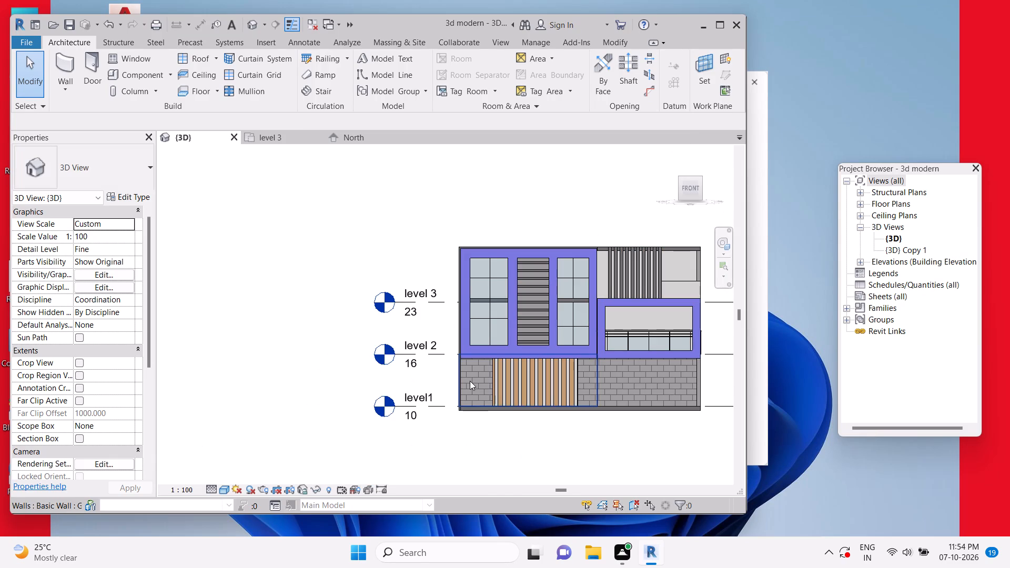
scroll(470, 381, "up", 1)
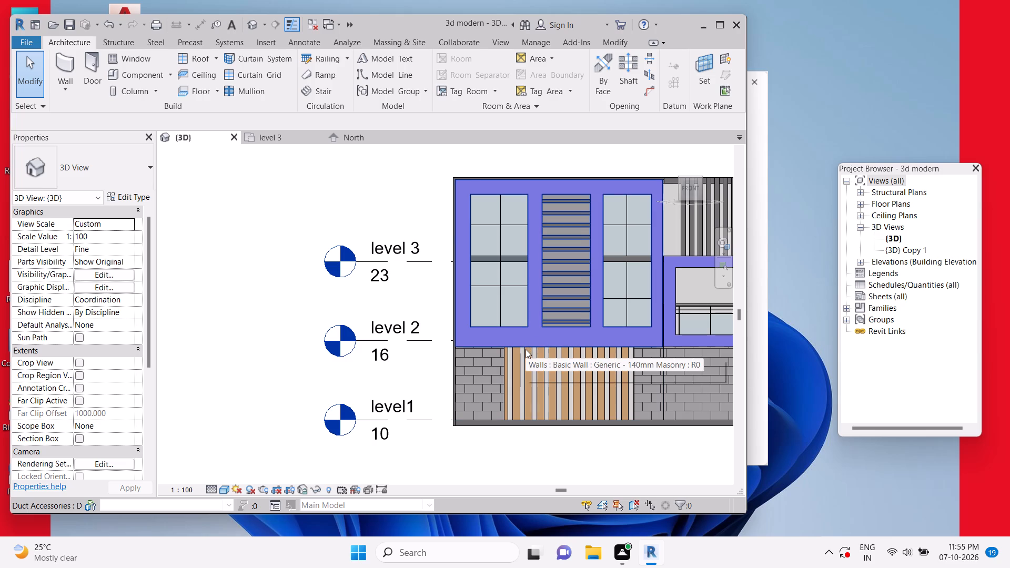
key("Escape")
key("Escape")
key("Escape")
key("p")
key("t")
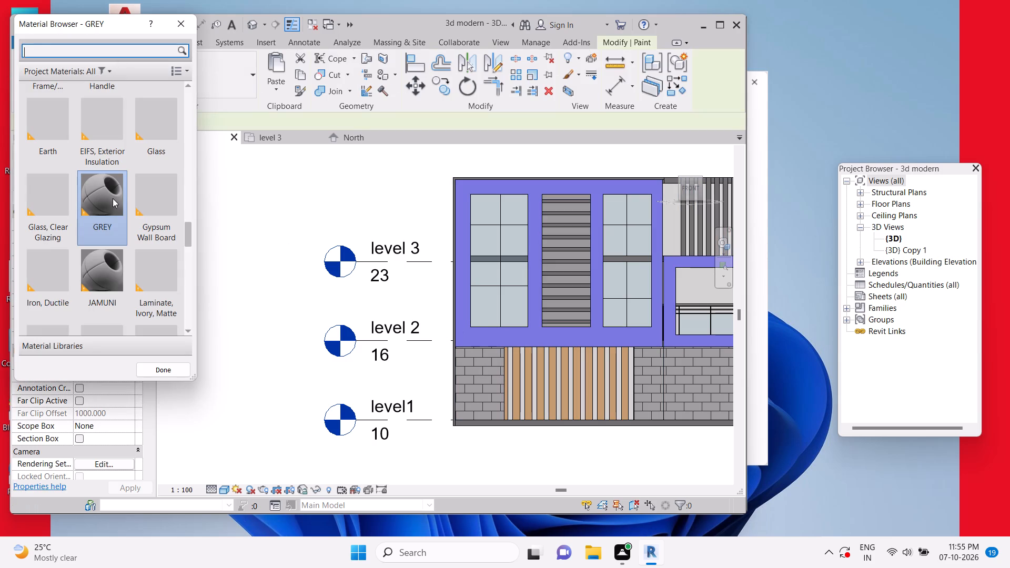
left_click(113, 198)
left_click(467, 385)
Paint the other ground-floor masonry wall, below the balcony, with the same GREY material and finish painting.
middle_click_drag(642, 377, 530, 382)
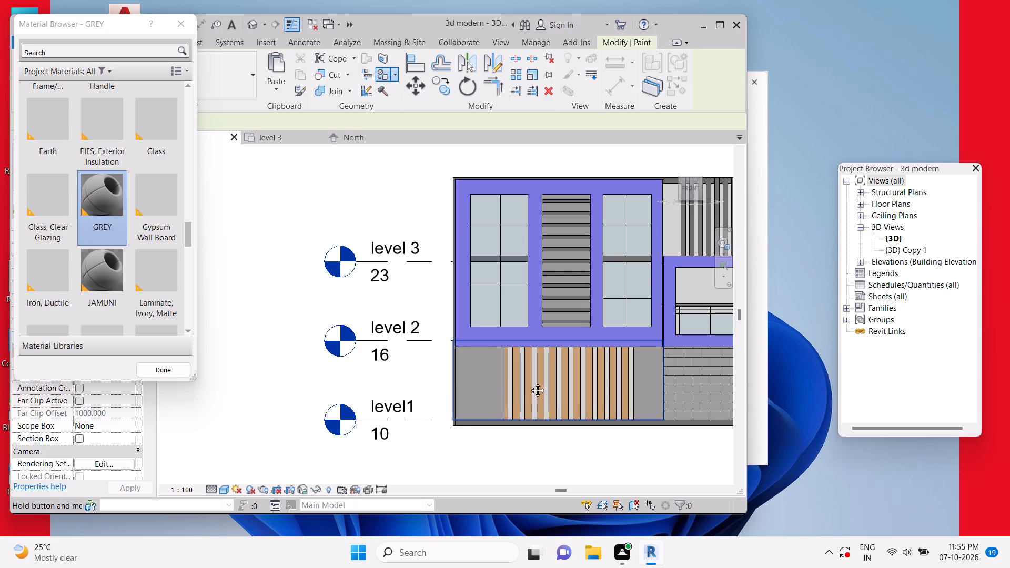
middle_click_drag(530, 382, 440, 383)
left_click(531, 390)
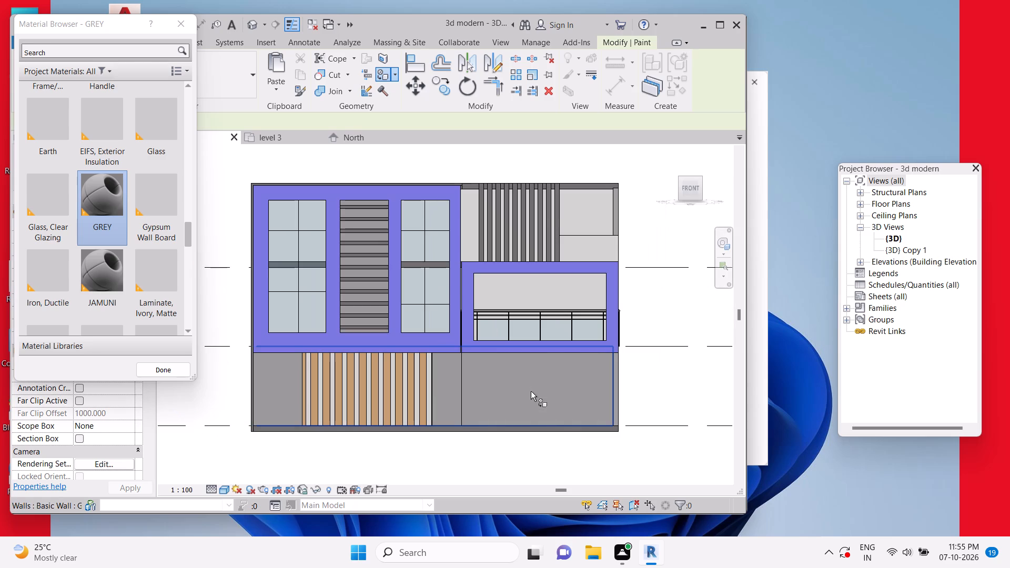
key("Escape")
key("Escape")
key("Escape")
key("Escape")
key("Escape")
key("Escape")
Save the 3d modern project.
key("ctrl+s")
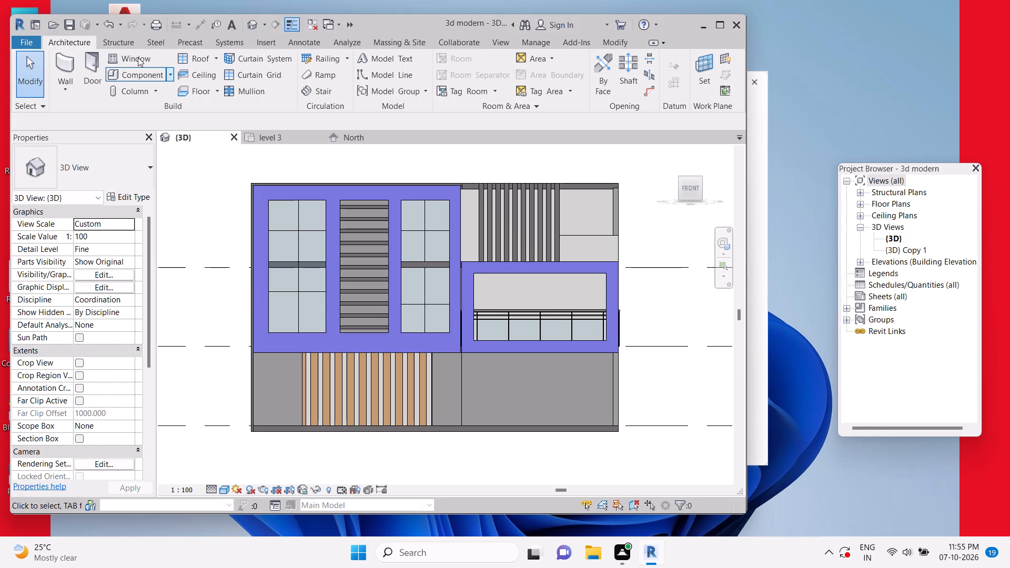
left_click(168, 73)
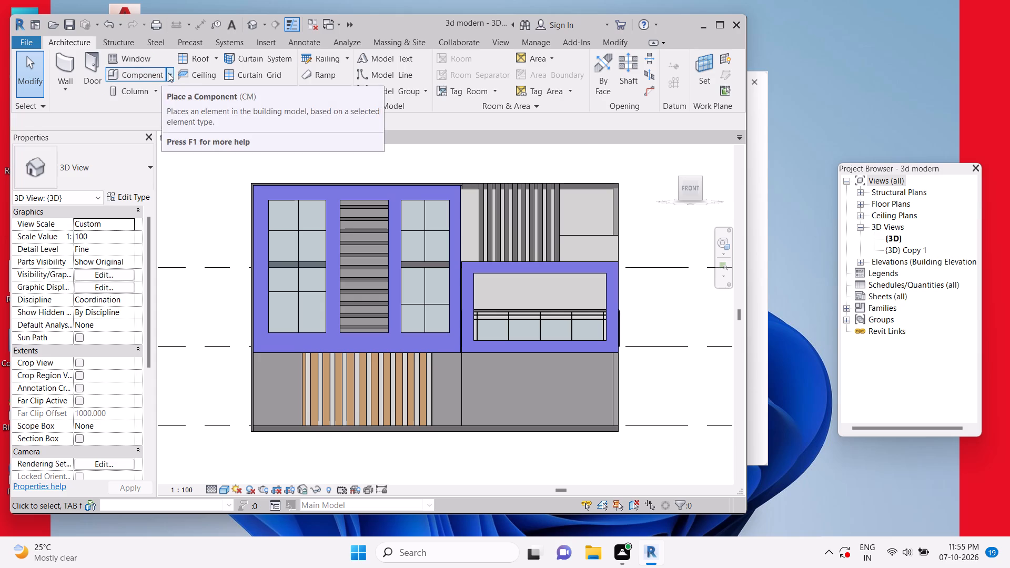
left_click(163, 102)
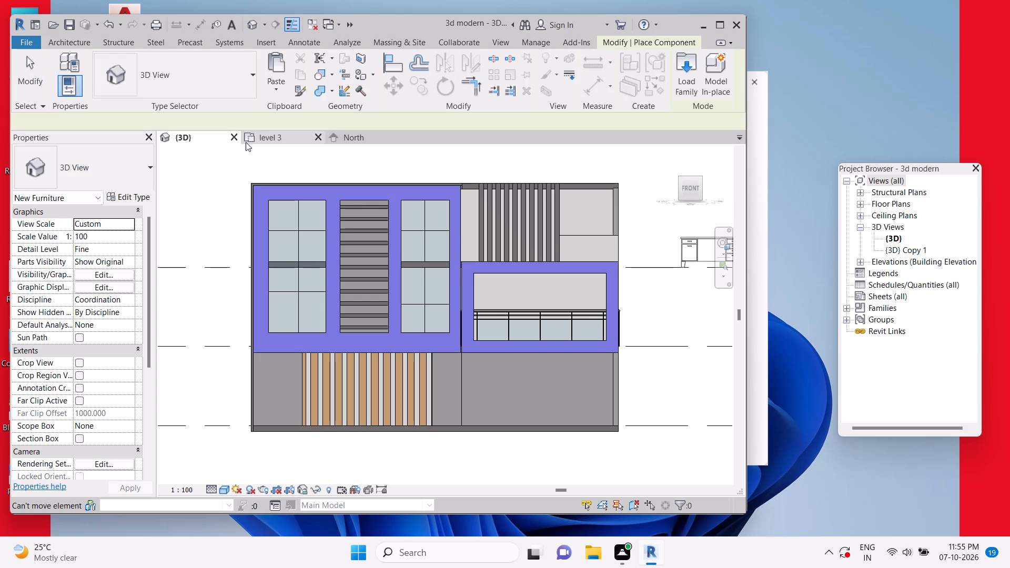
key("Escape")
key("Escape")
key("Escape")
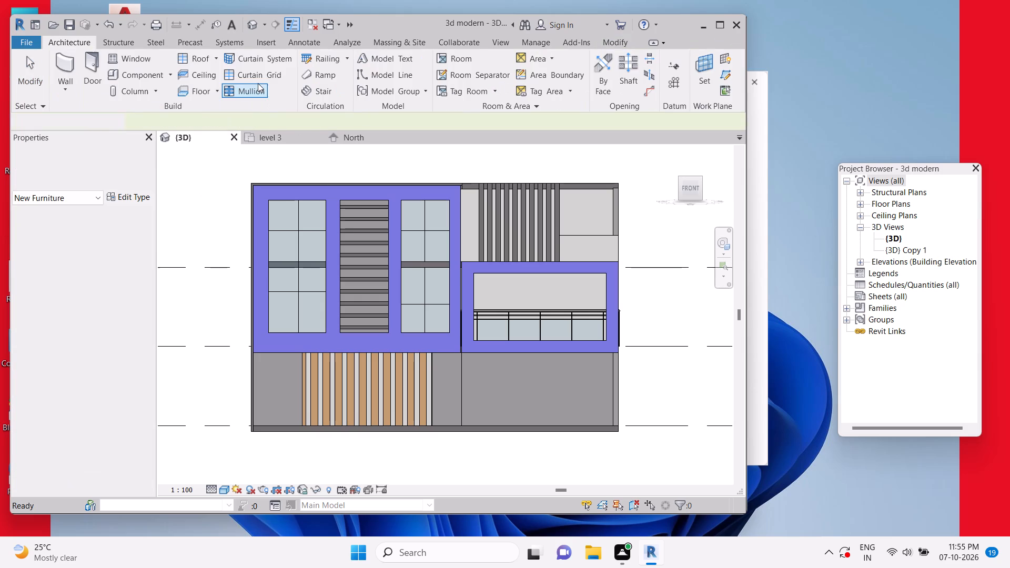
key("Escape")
Start an in-place model in the Duct Fittings family category.
left_click(170, 78)
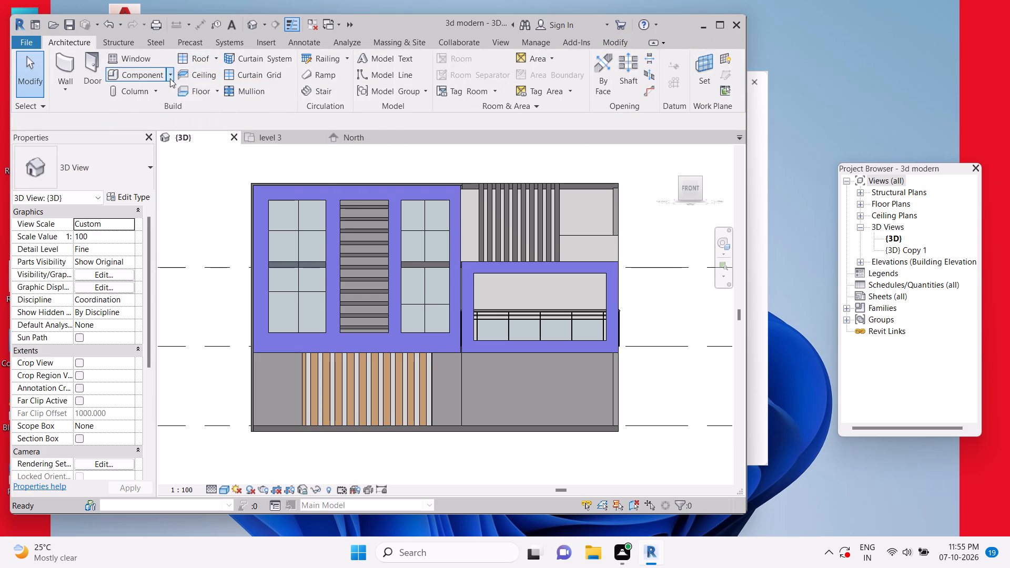
left_click(161, 126)
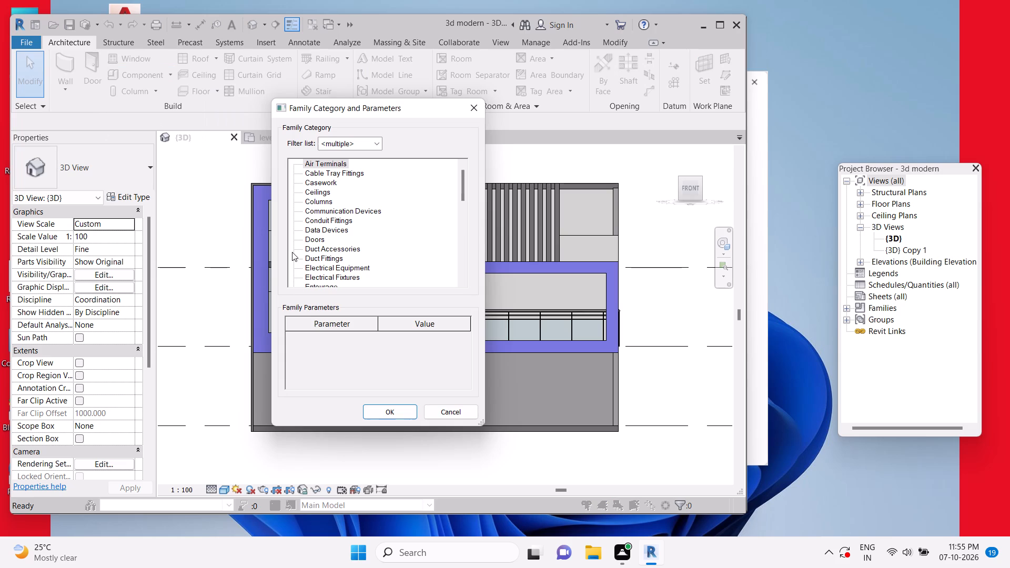
left_click(326, 260)
left_click(382, 421)
left_click(386, 417)
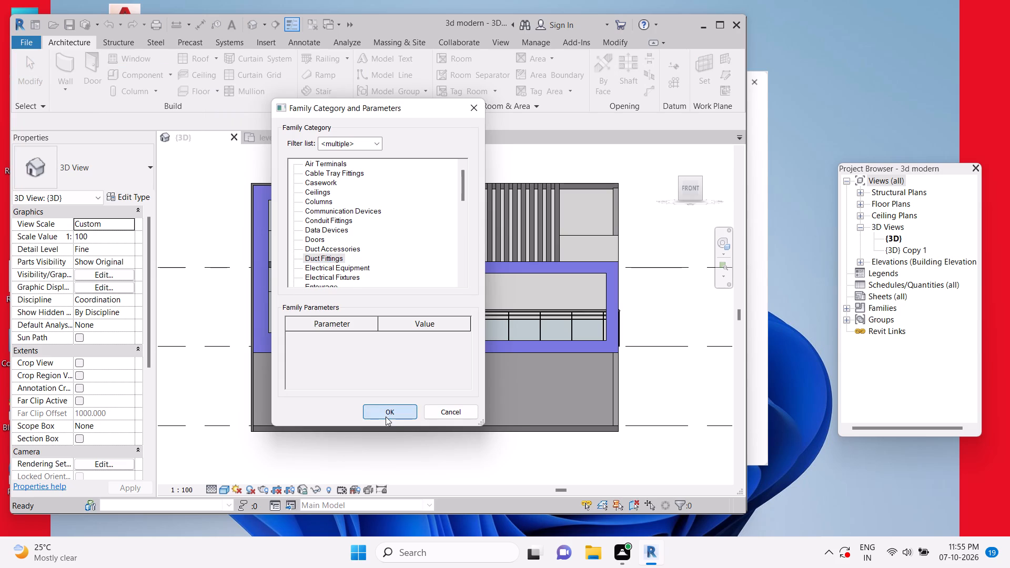
left_click(389, 296)
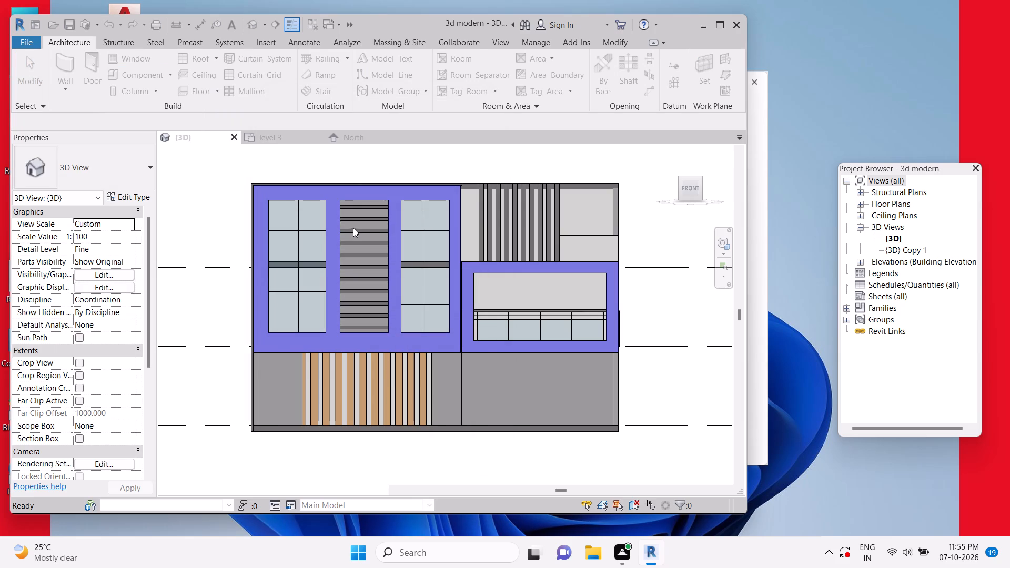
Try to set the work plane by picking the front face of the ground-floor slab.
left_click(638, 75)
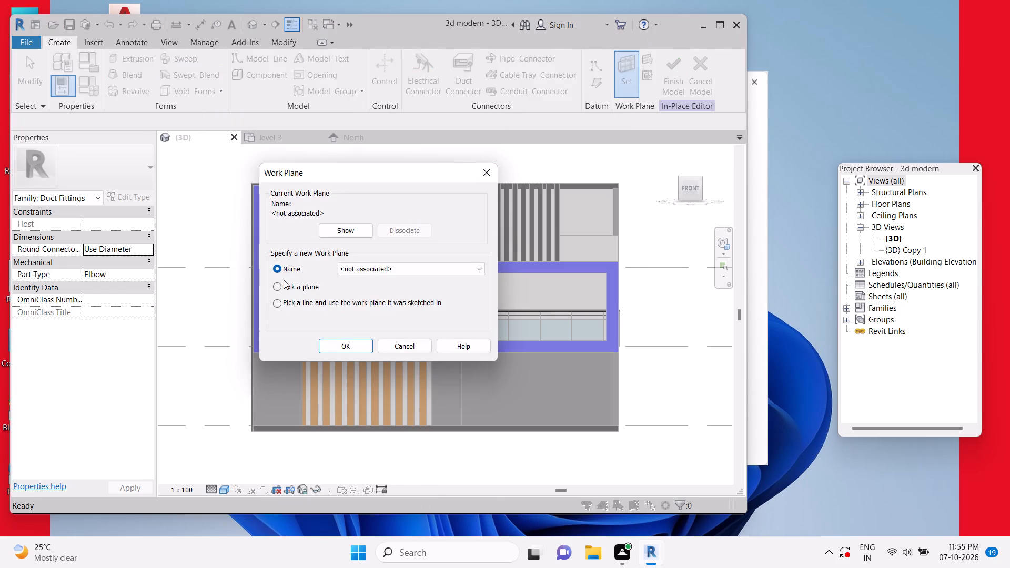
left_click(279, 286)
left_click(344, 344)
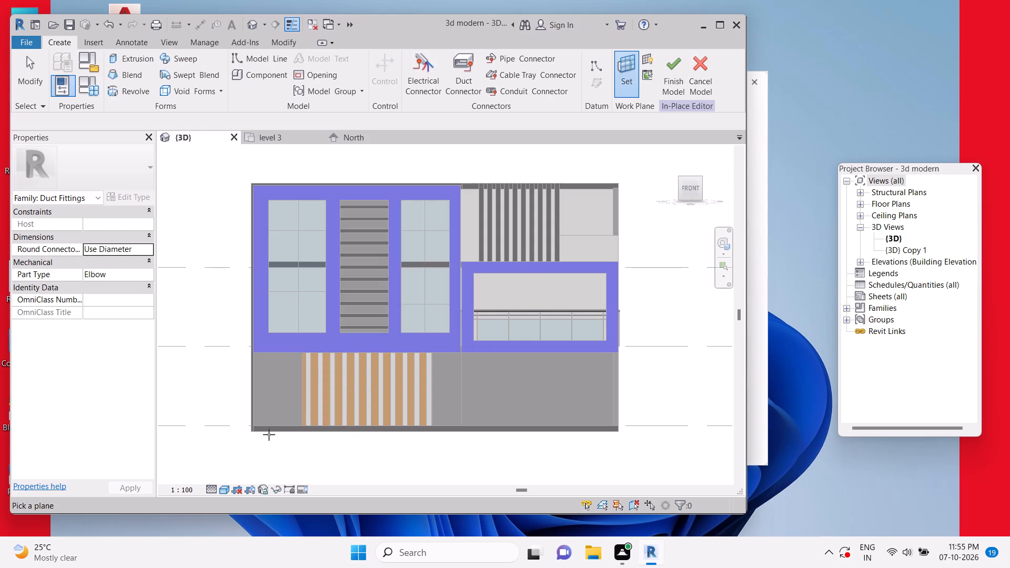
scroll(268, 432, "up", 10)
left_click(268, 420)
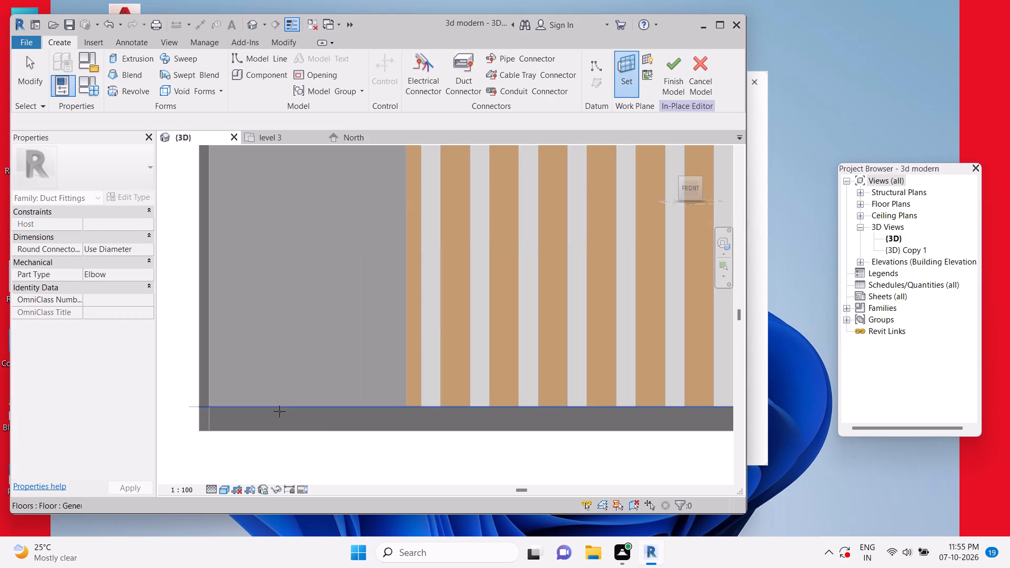
Start an extrusion and set its work plane by picking the front face of the ground-floor slab.
left_click(131, 59)
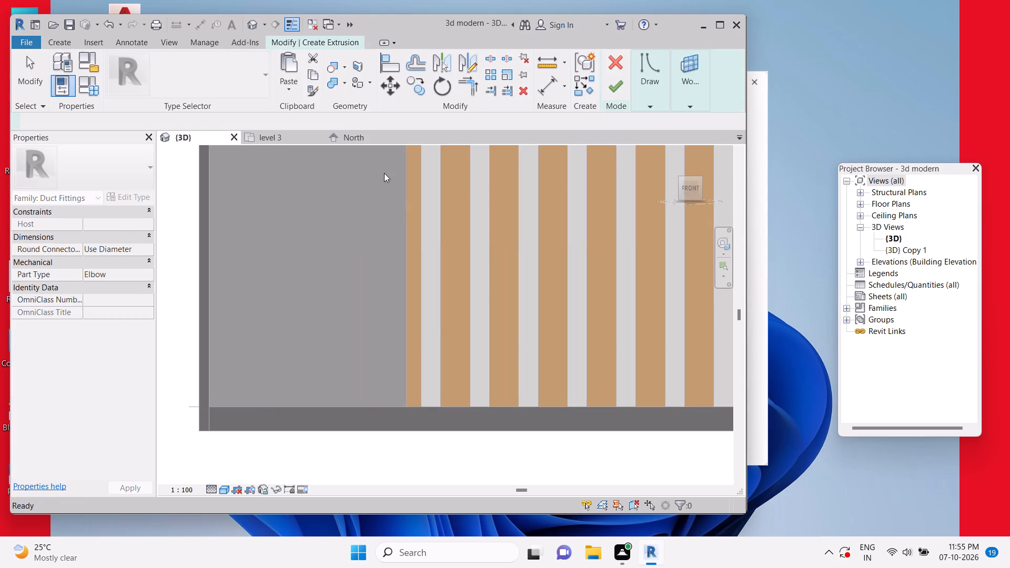
left_click(660, 67)
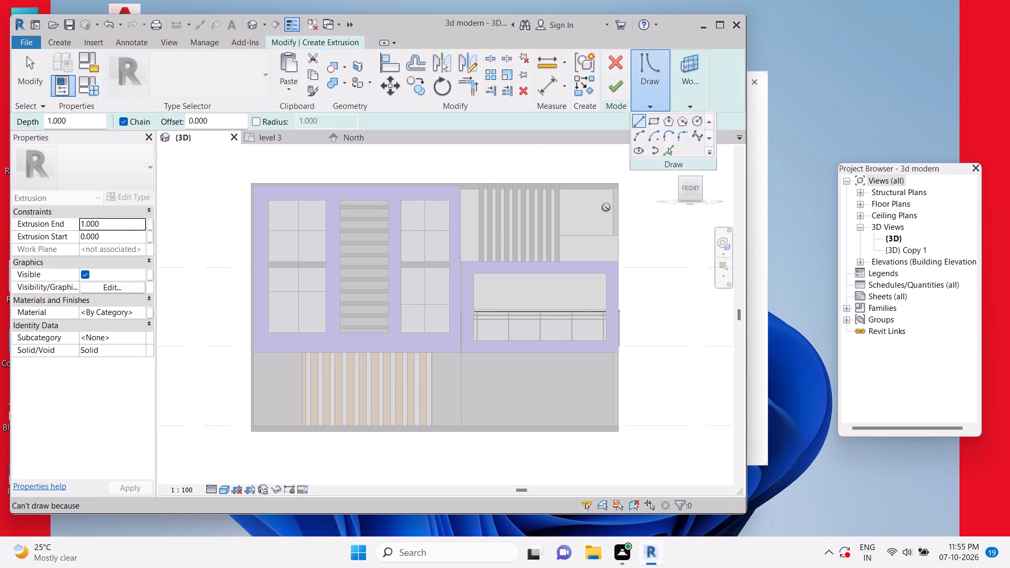
left_click(653, 120)
scroll(286, 432, "up", 8)
middle_click_drag(286, 432, 382, 330)
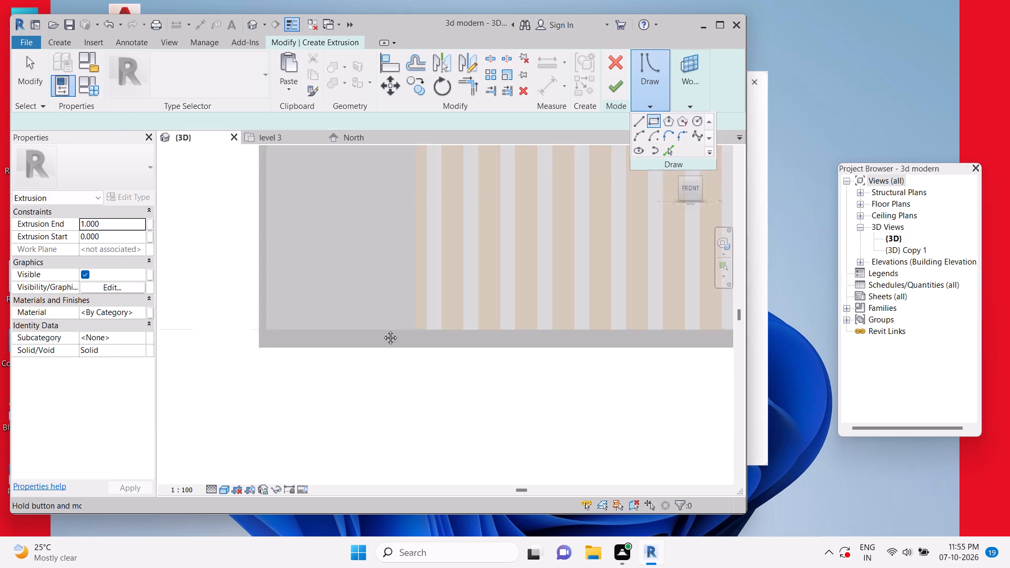
middle_click_drag(382, 330, 388, 327)
scroll(341, 309, "up", 4)
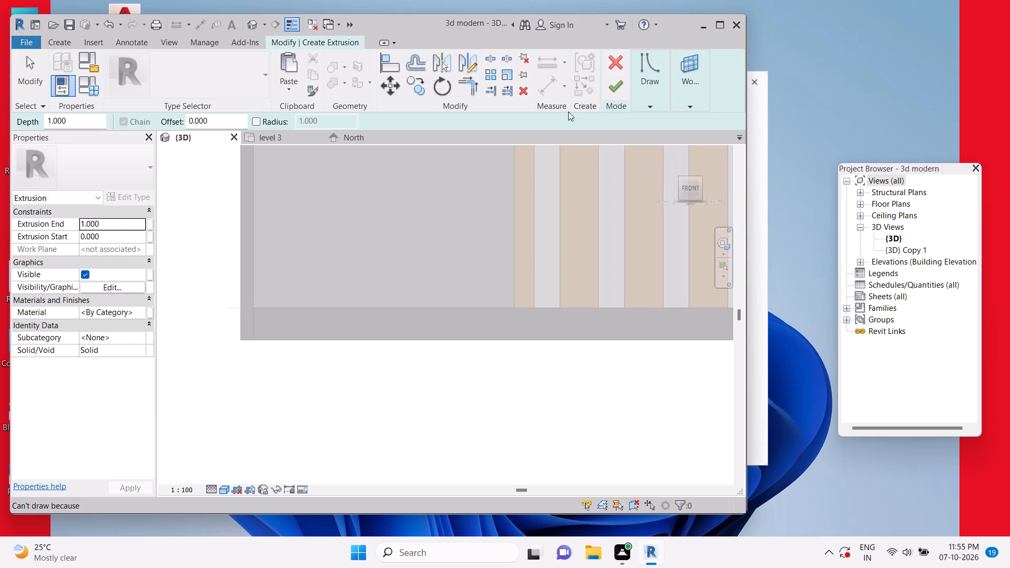
left_click(693, 72)
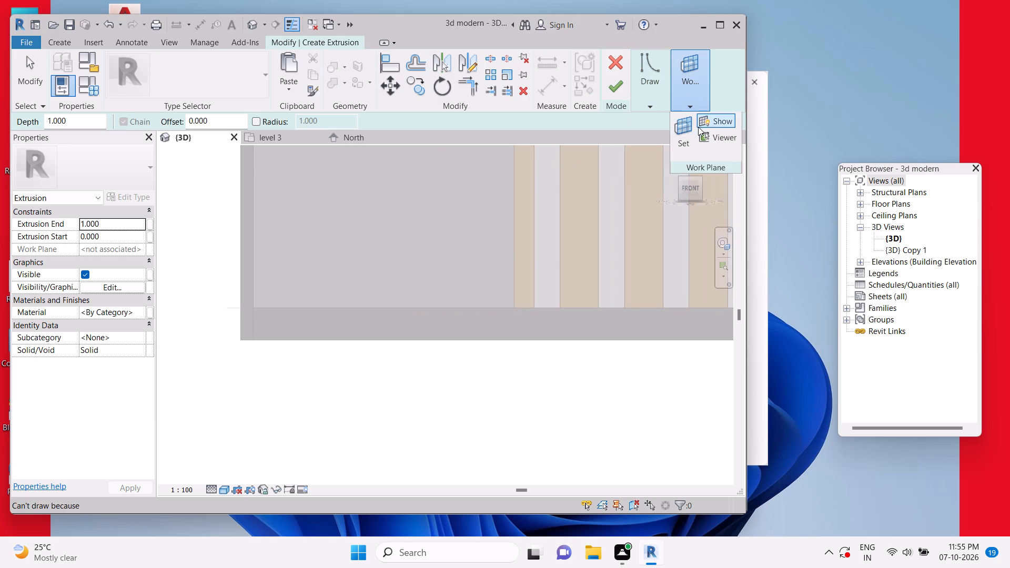
left_click(691, 131)
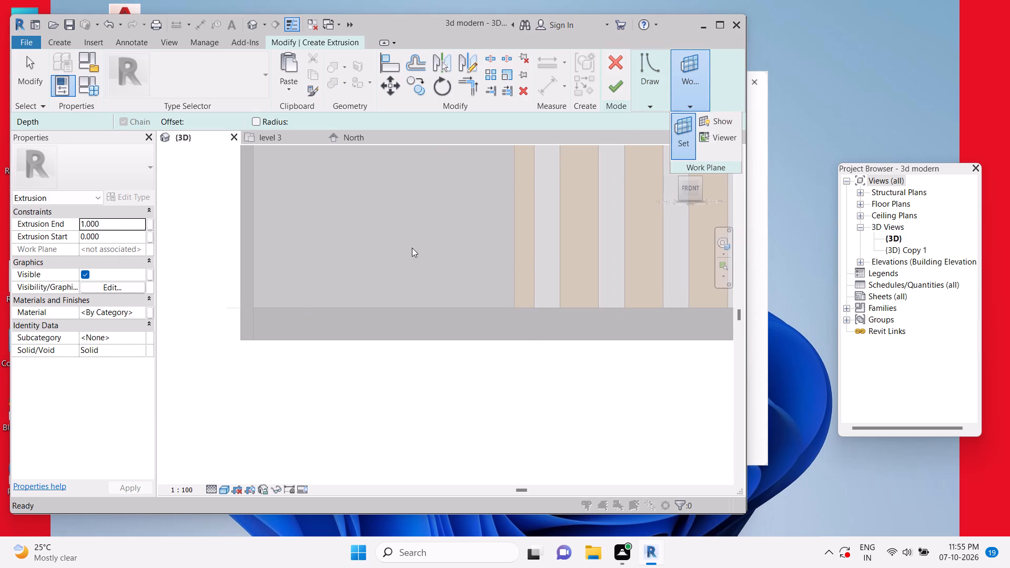
left_click(308, 292)
left_click(279, 289)
left_click(362, 346)
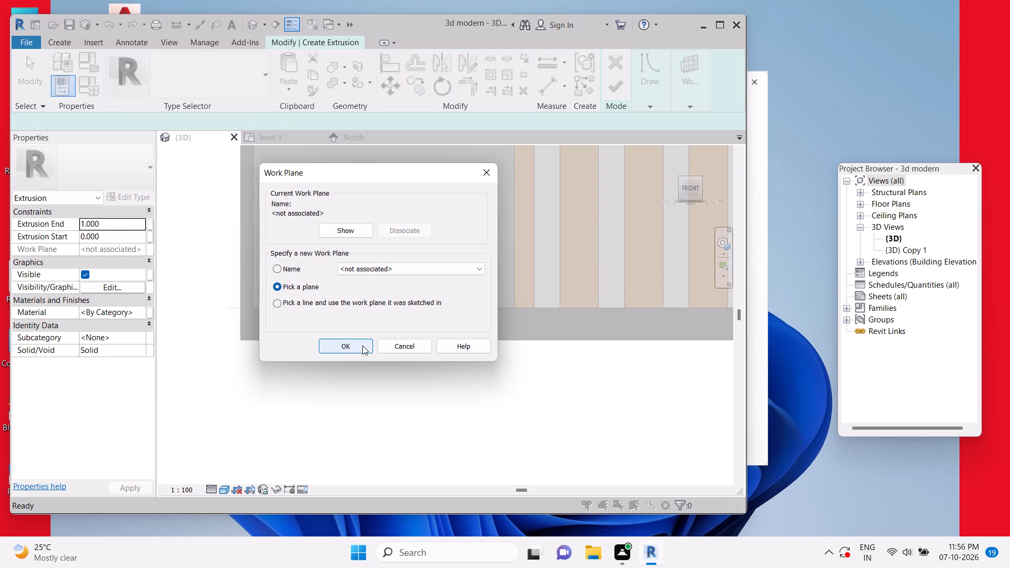
scroll(257, 326, "up", 4)
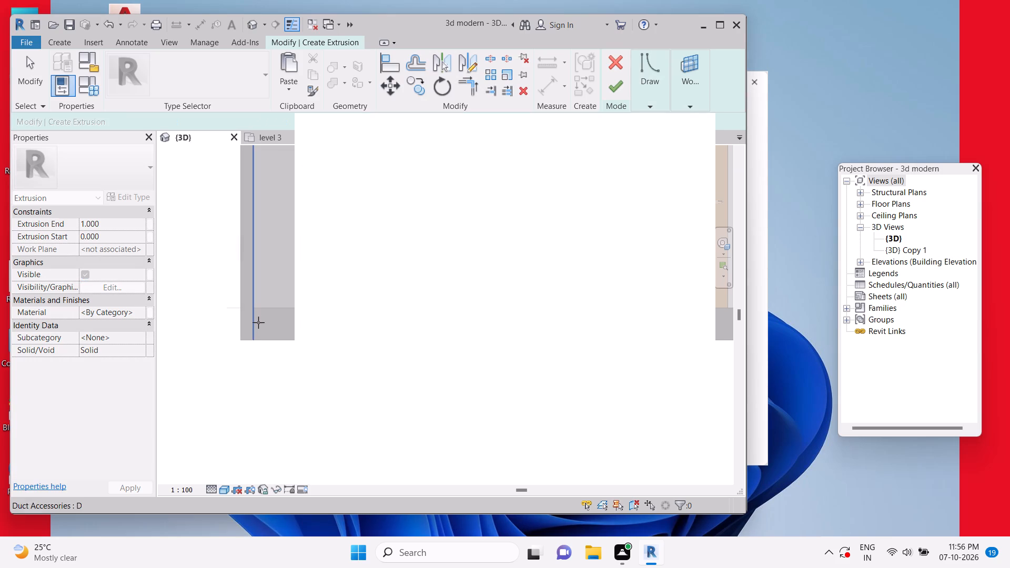
key("Tab")
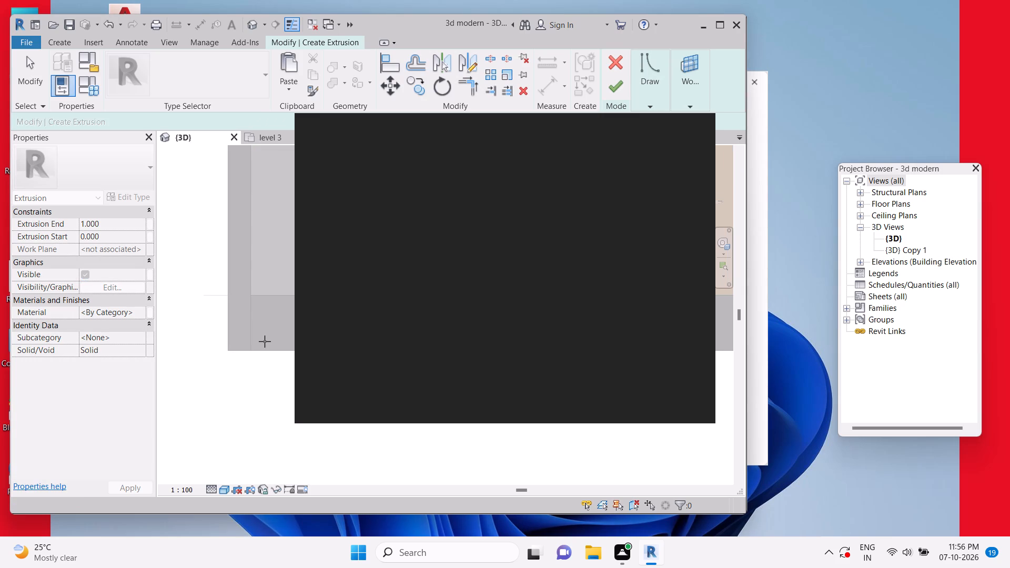
key("Tab")
key("Tab")
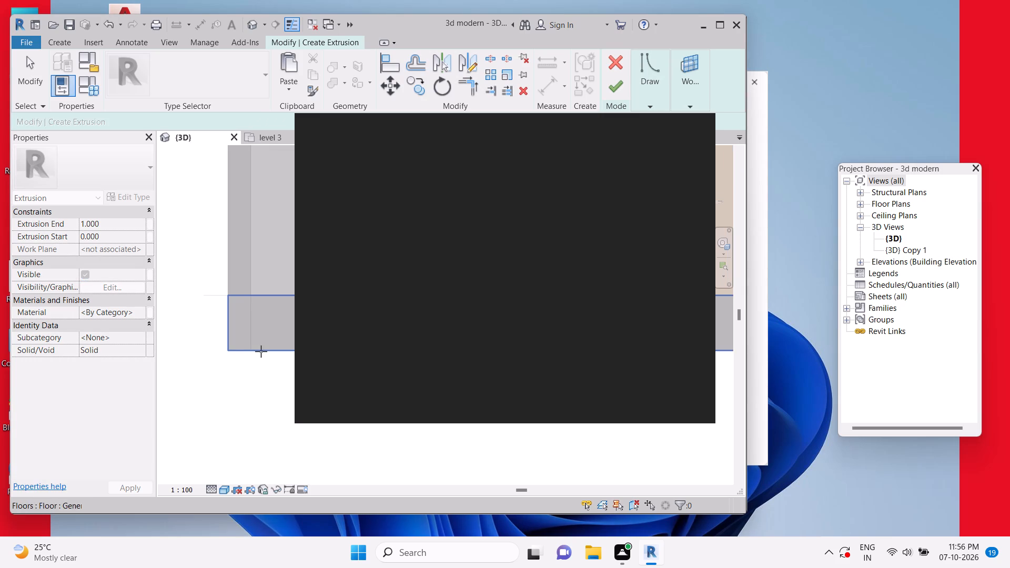
left_click(261, 351)
Sketch a rectangle about 17.46 wide and 3.69 high, down from the slab's top corner and under the slatted wall section.
left_click(641, 65)
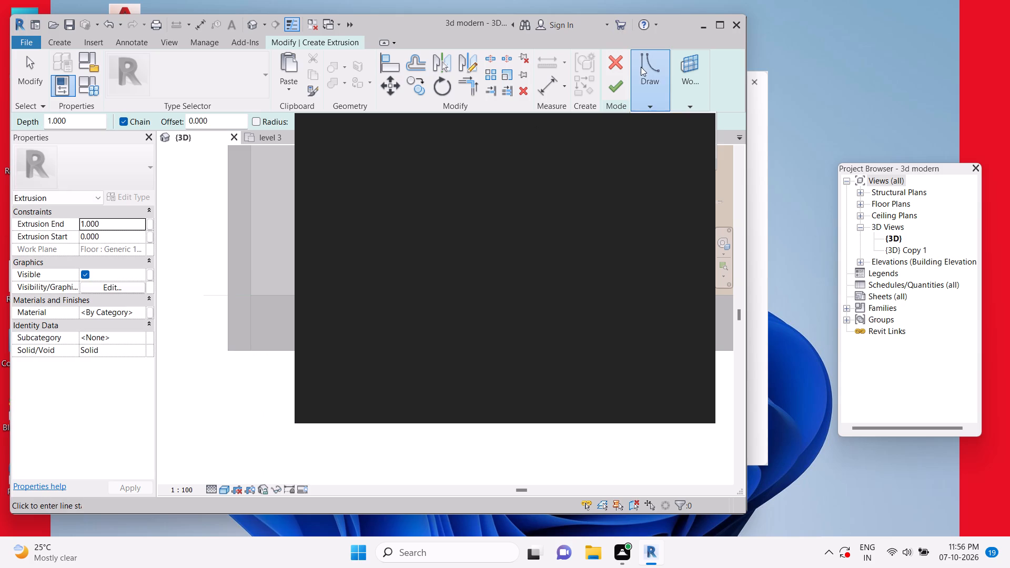
left_click(699, 124)
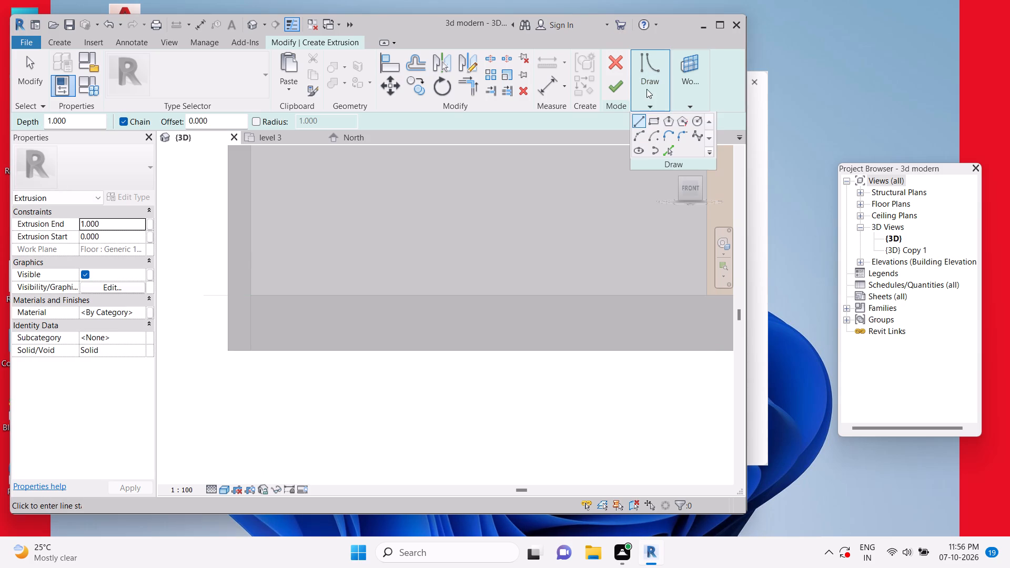
left_click(647, 88)
left_click(651, 118)
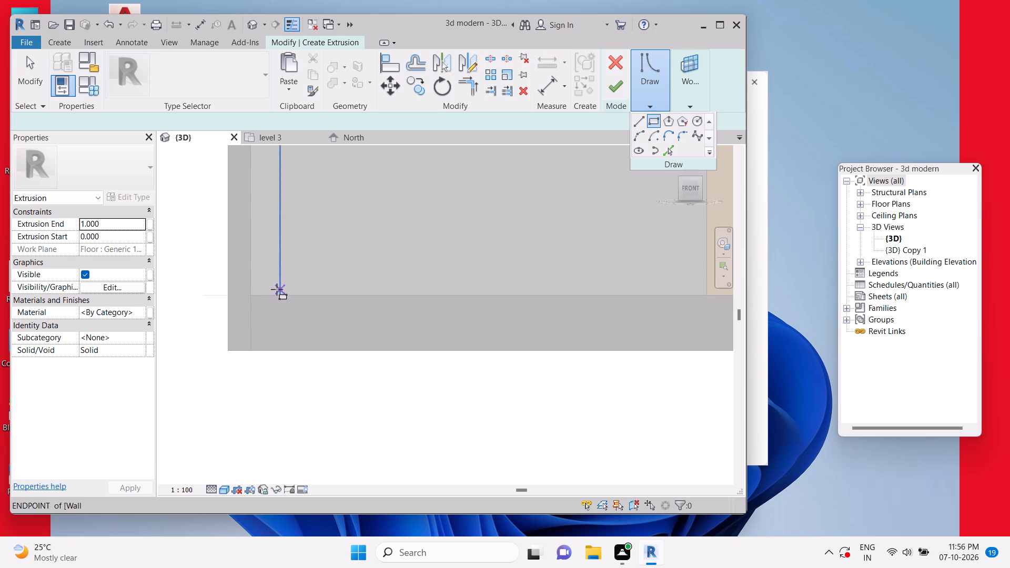
left_click(223, 299)
scroll(334, 350, "down", 8)
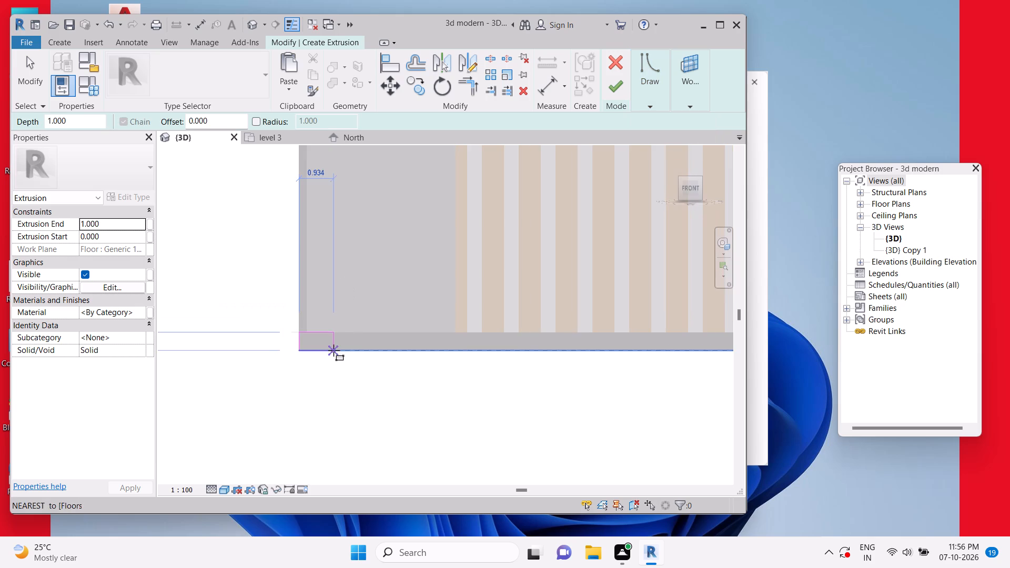
scroll(443, 358, "down", 4)
middle_click_drag(456, 376, 301, 294)
scroll(413, 325, "down", 3)
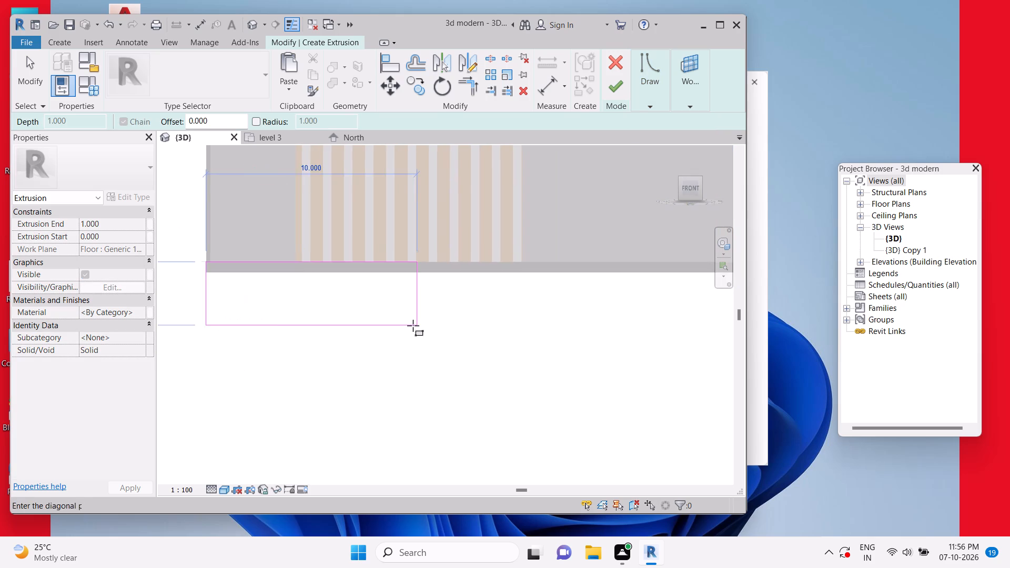
scroll(413, 326, "down", 2)
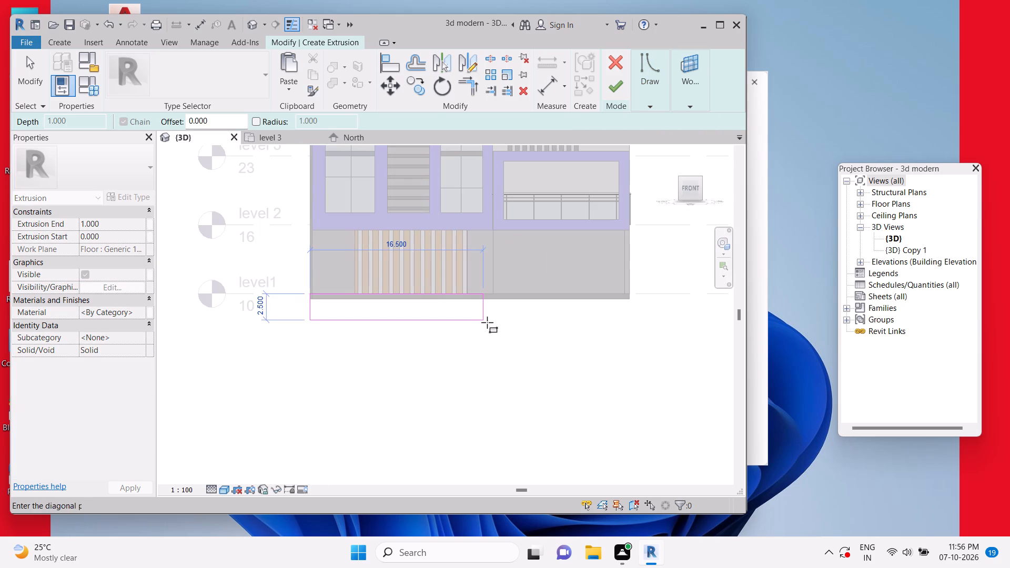
left_click(493, 332)
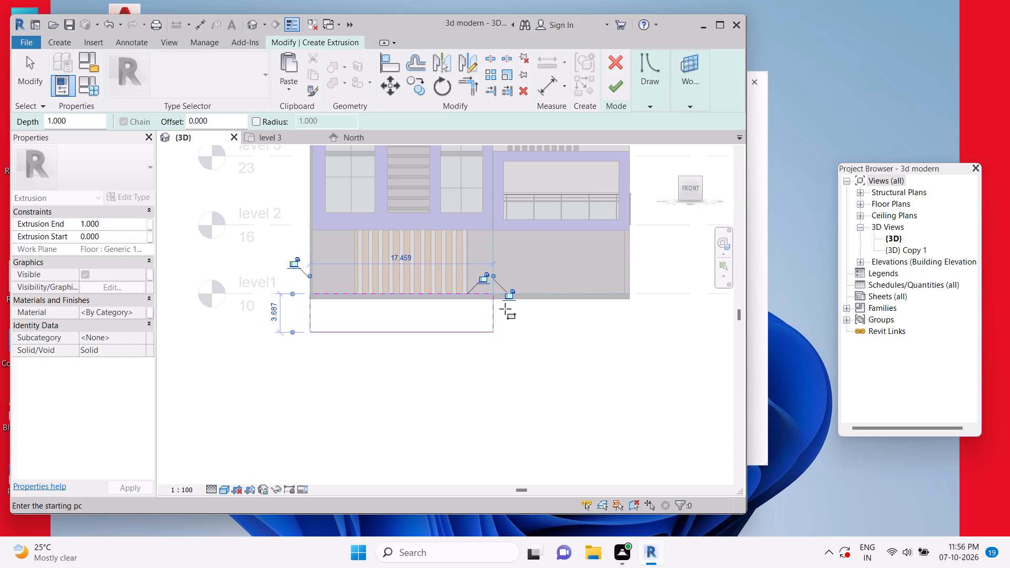
Complete the rectangle's extrusion with a depth of 1.000 and finish the in-place model.
key("Escape")
key("Escape")
key("Escape")
key("Escape")
left_click(622, 93)
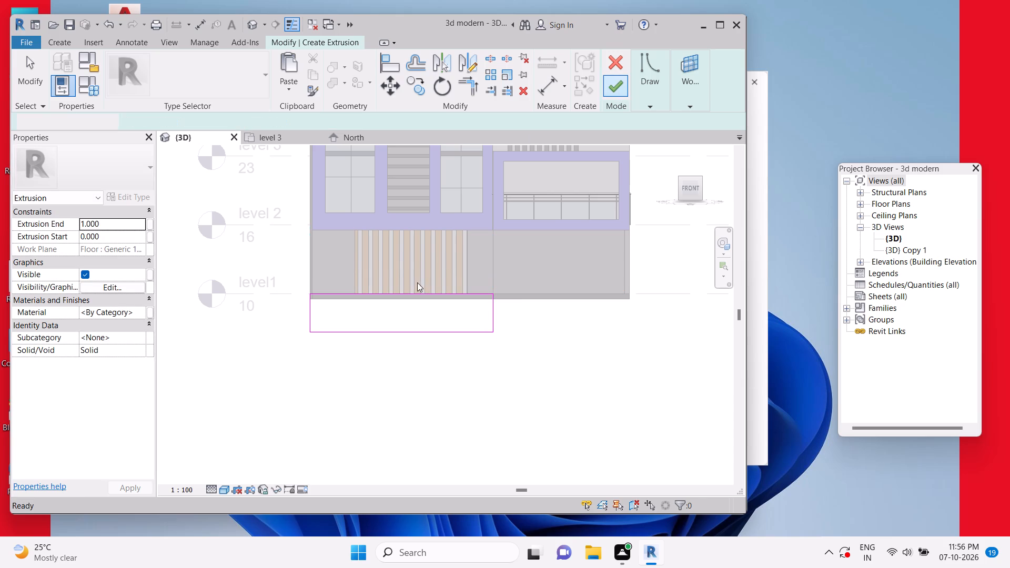
key("Escape")
key("Escape")
middle_click_drag(554, 369, 490, 400, "shift")
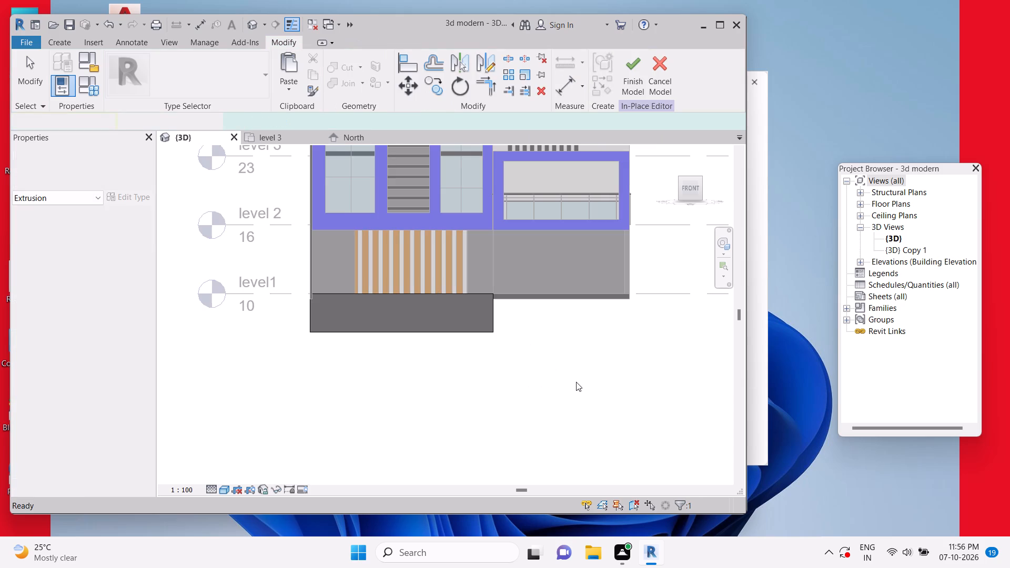
left_click(629, 93)
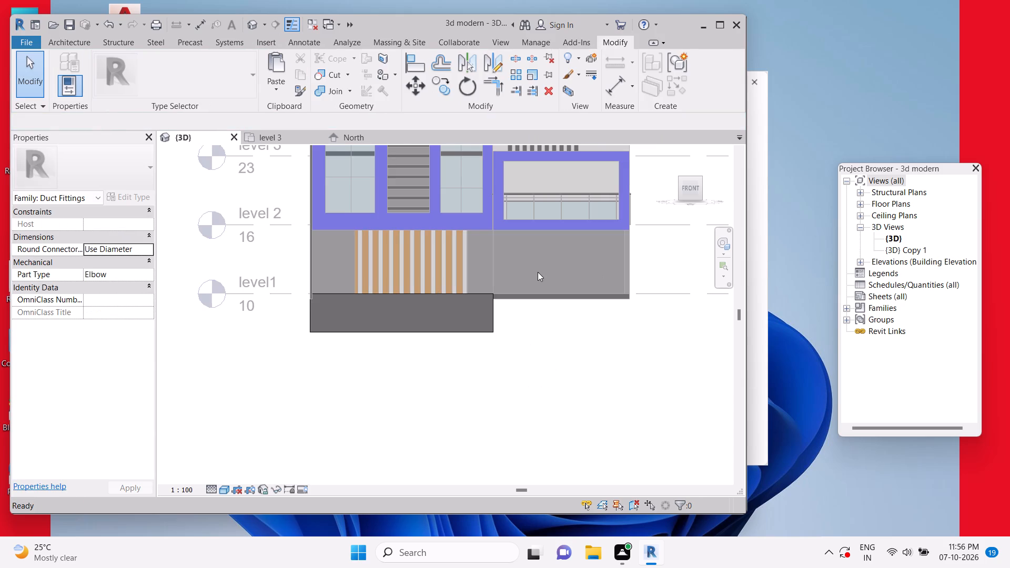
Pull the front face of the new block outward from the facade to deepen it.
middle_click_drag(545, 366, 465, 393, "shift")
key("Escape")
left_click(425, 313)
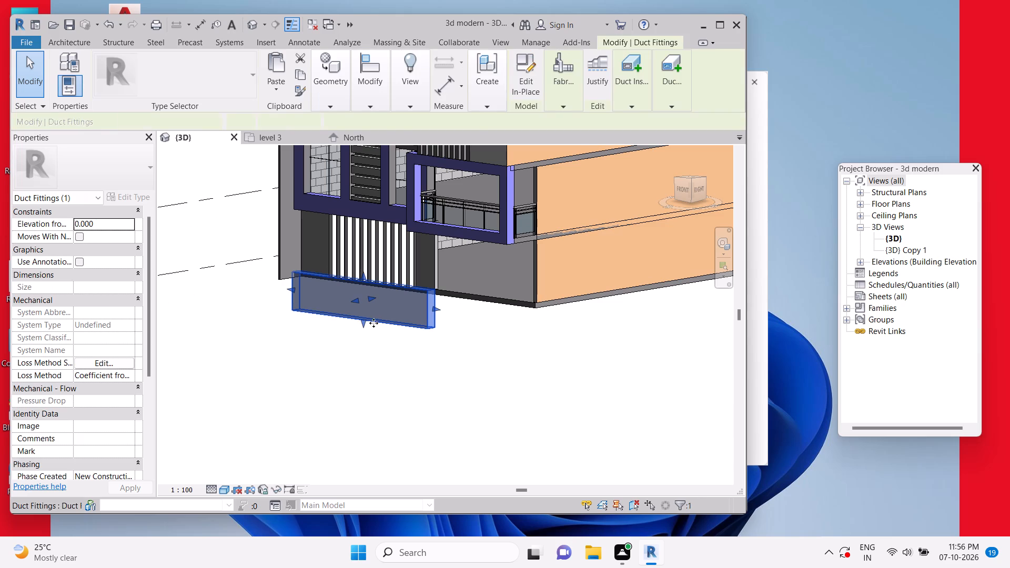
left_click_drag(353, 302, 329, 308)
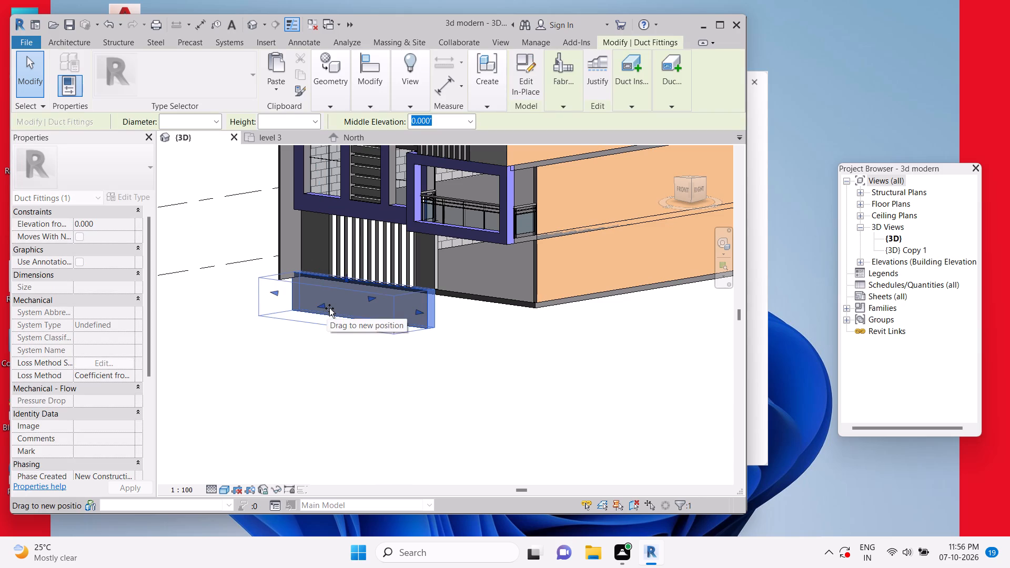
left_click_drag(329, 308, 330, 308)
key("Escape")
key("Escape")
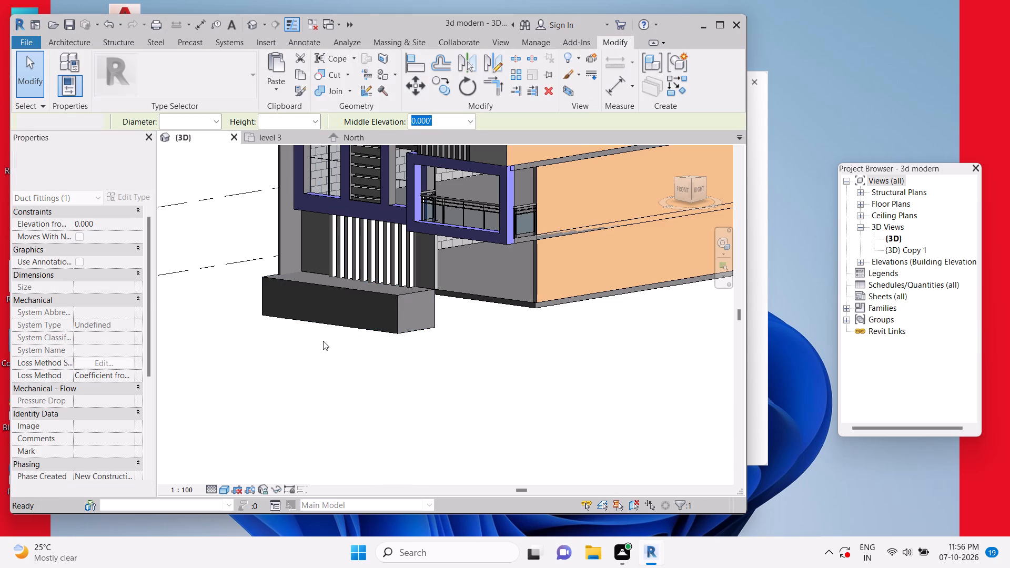
Edit the block in place and pull its front face back to an extrusion end of 4.000.
middle_click_drag(362, 370, 438, 373, "shift")
left_click(488, 334)
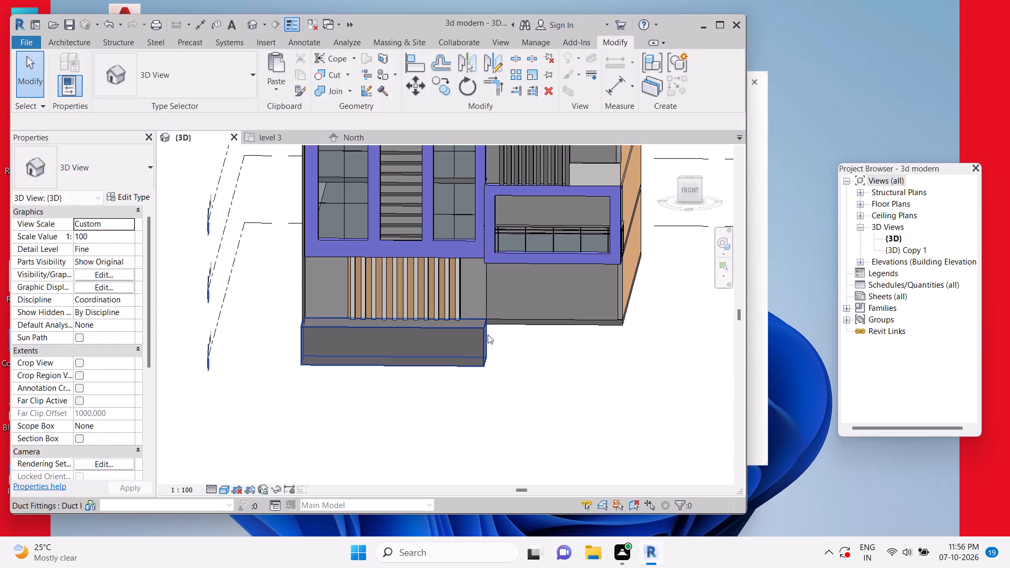
left_click(691, 192)
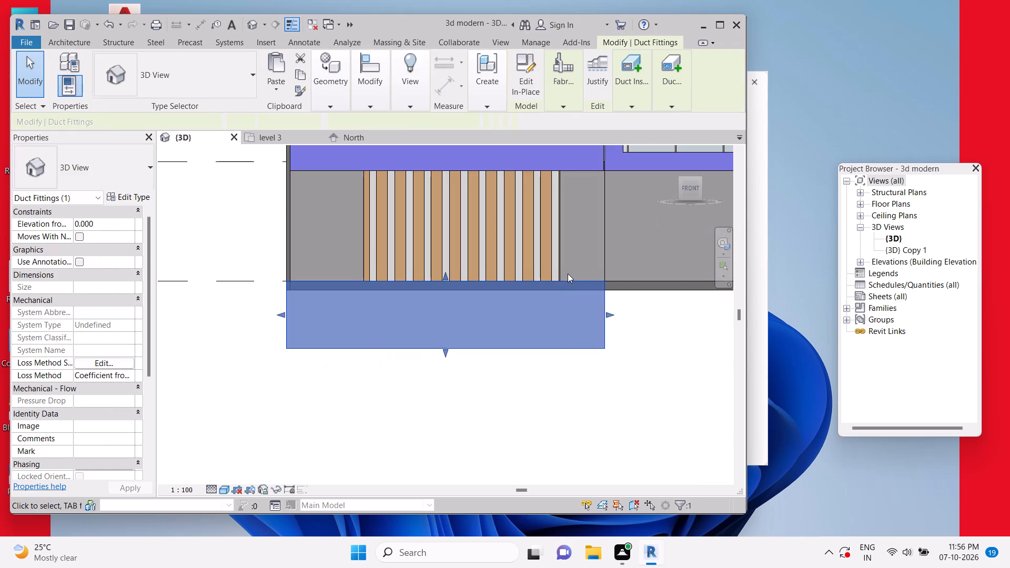
key("Escape")
key("Escape")
middle_click_drag(636, 374, 552, 397, "shift")
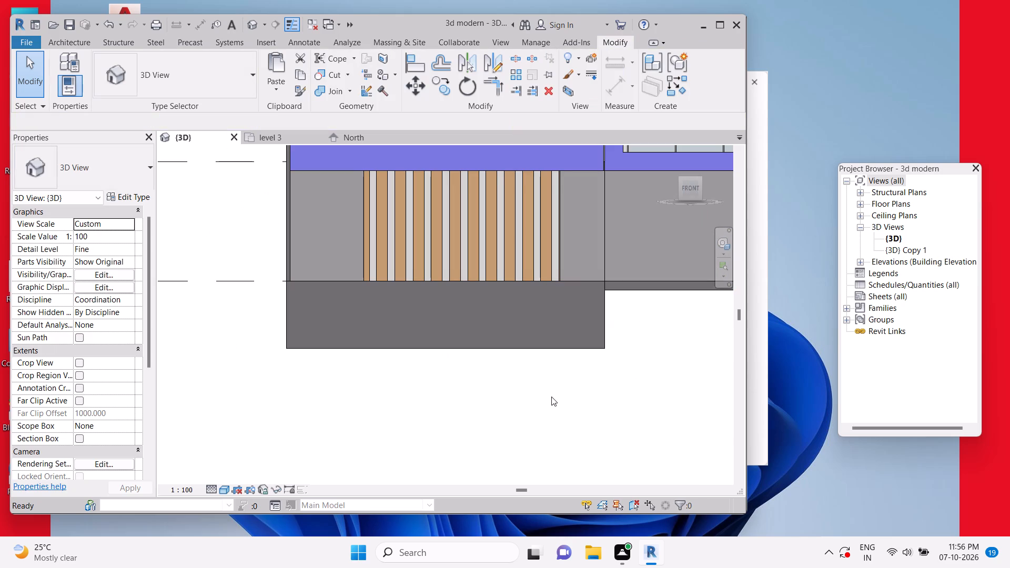
middle_click_drag(631, 386, 501, 416, "shift")
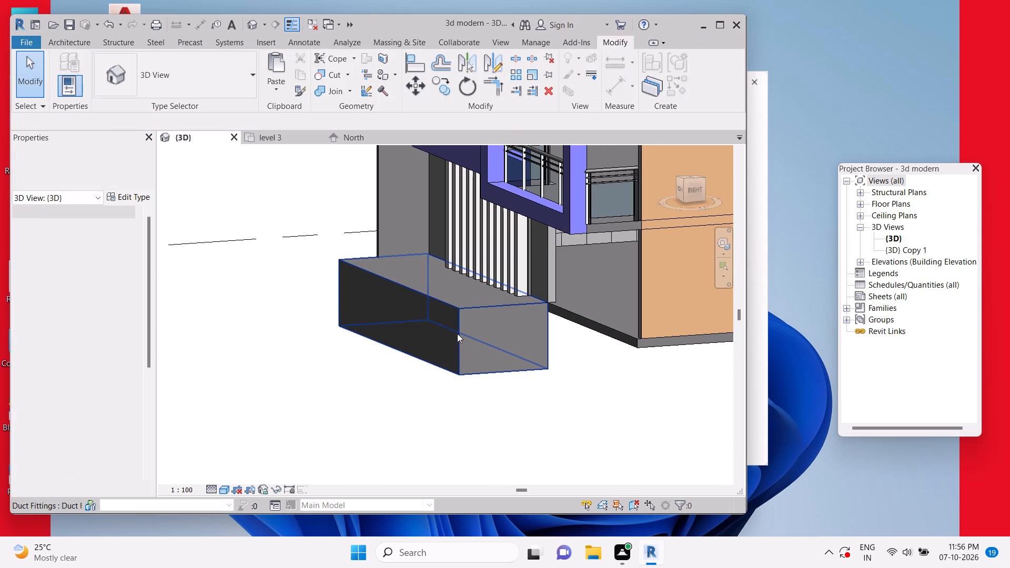
left_click(457, 333)
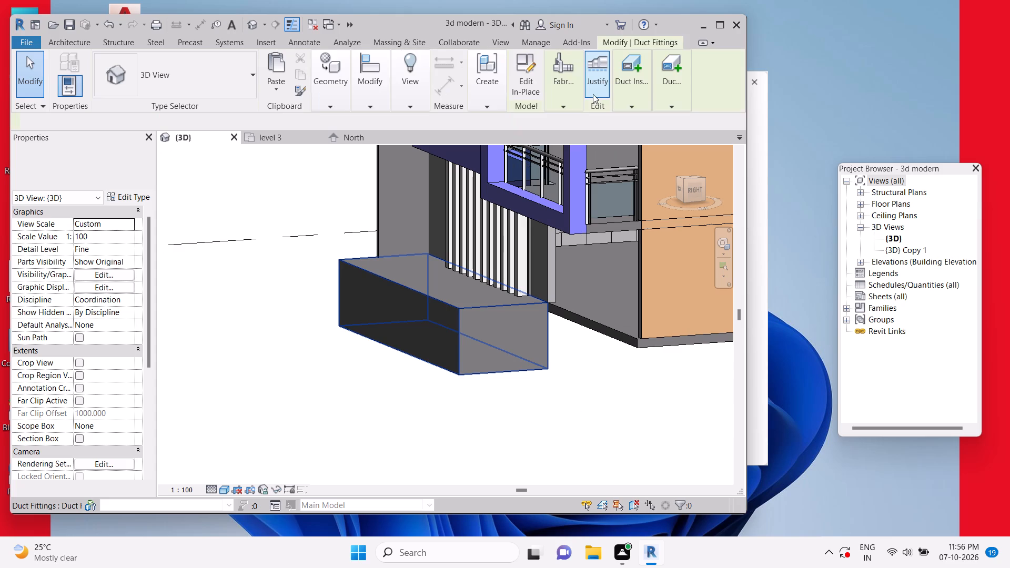
left_click(539, 79)
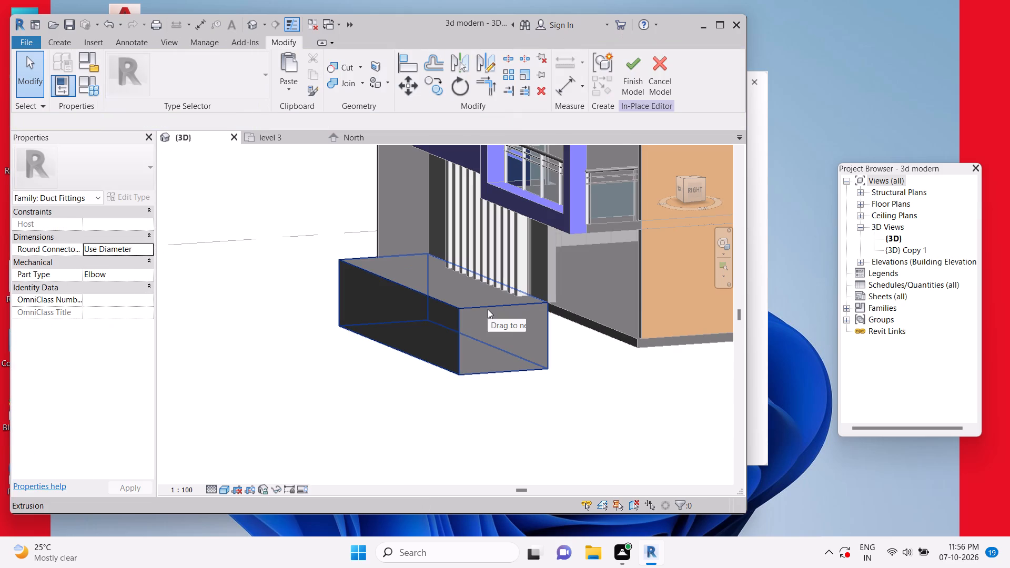
left_click(488, 309)
left_click_drag(398, 315, 399, 315)
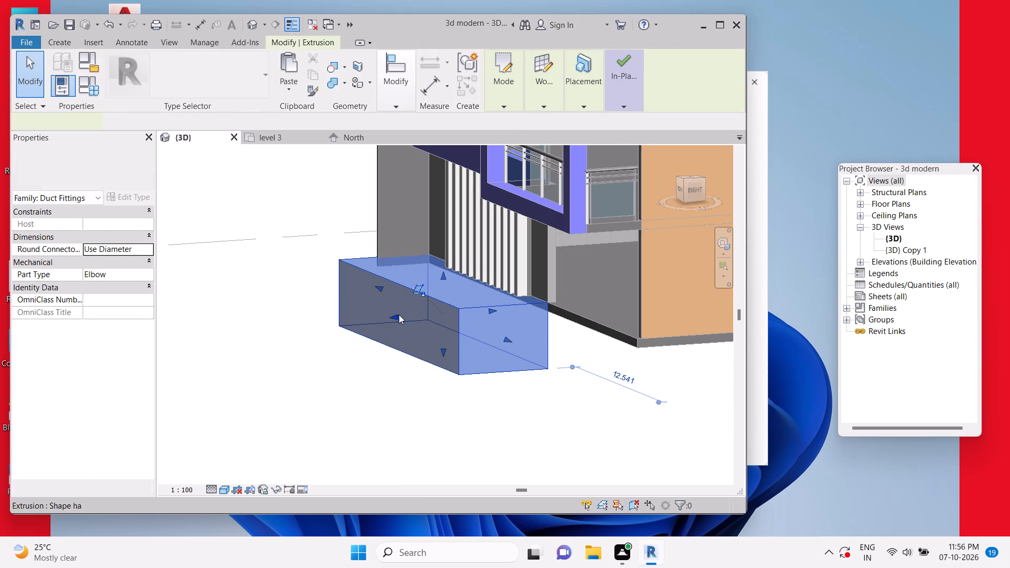
left_click_drag(399, 315, 422, 309)
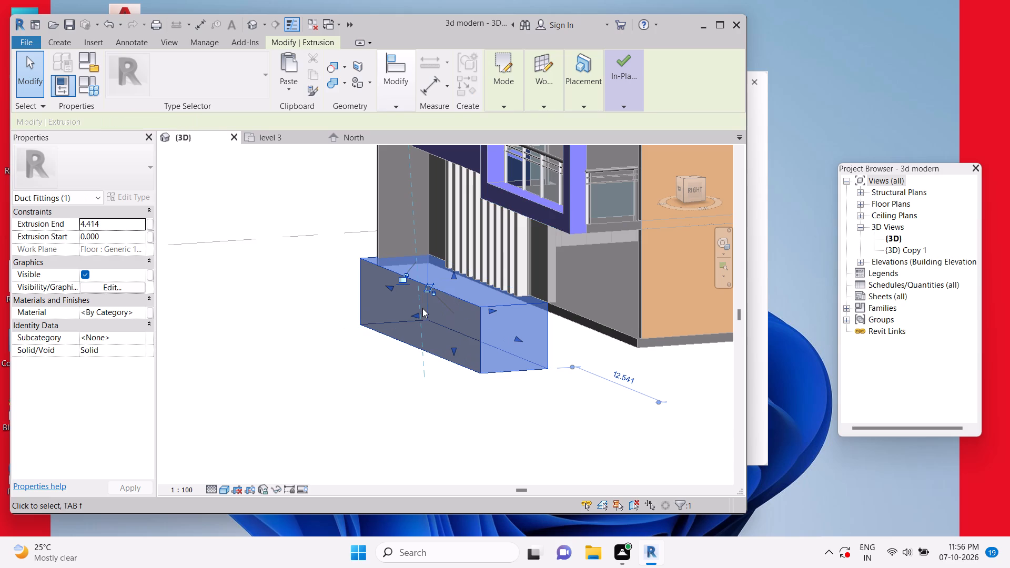
left_click(496, 86)
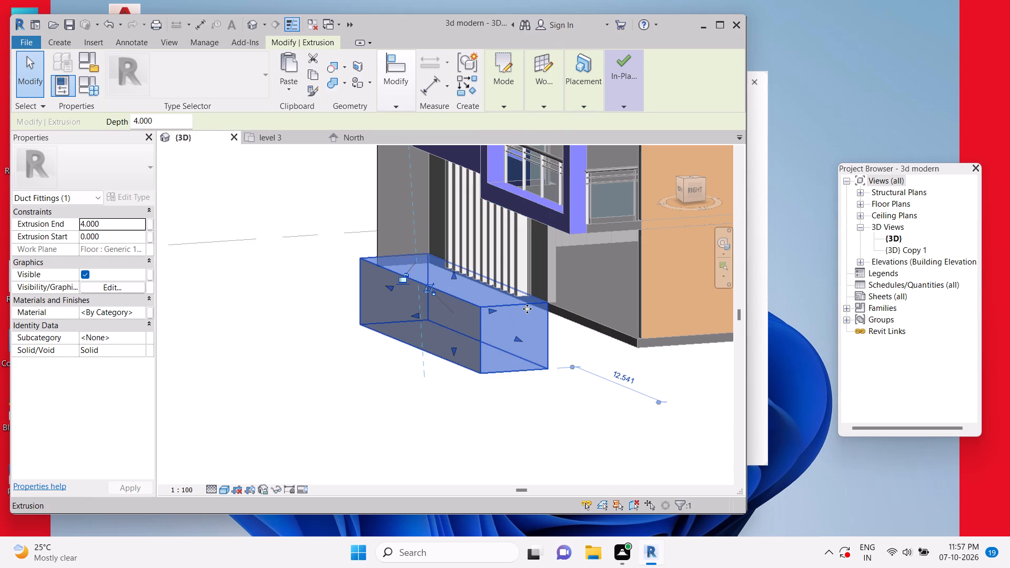
Start a new extrusion in the in-place model and set its work plane by picking the block's right side face.
left_click(66, 44)
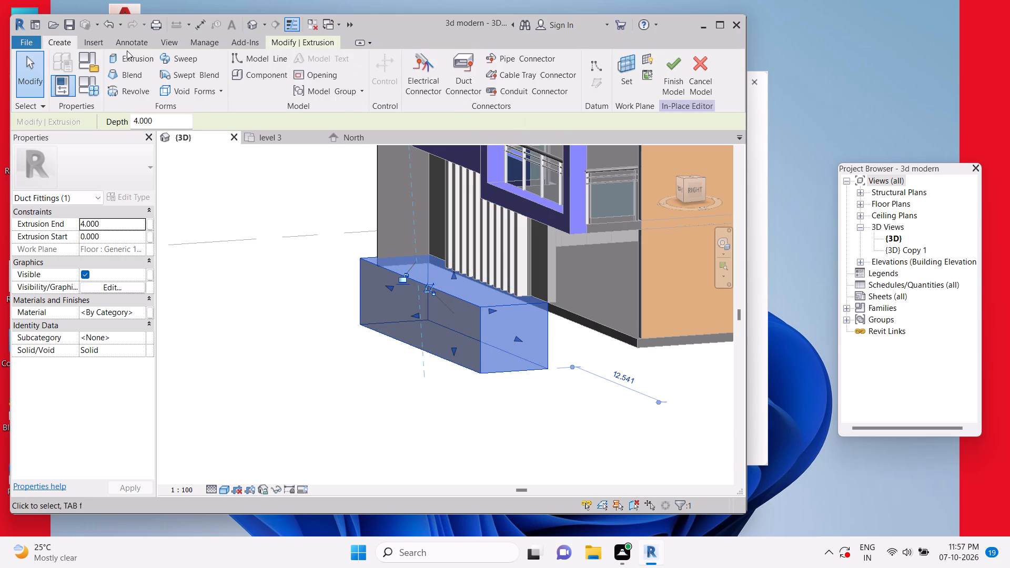
left_click(127, 56)
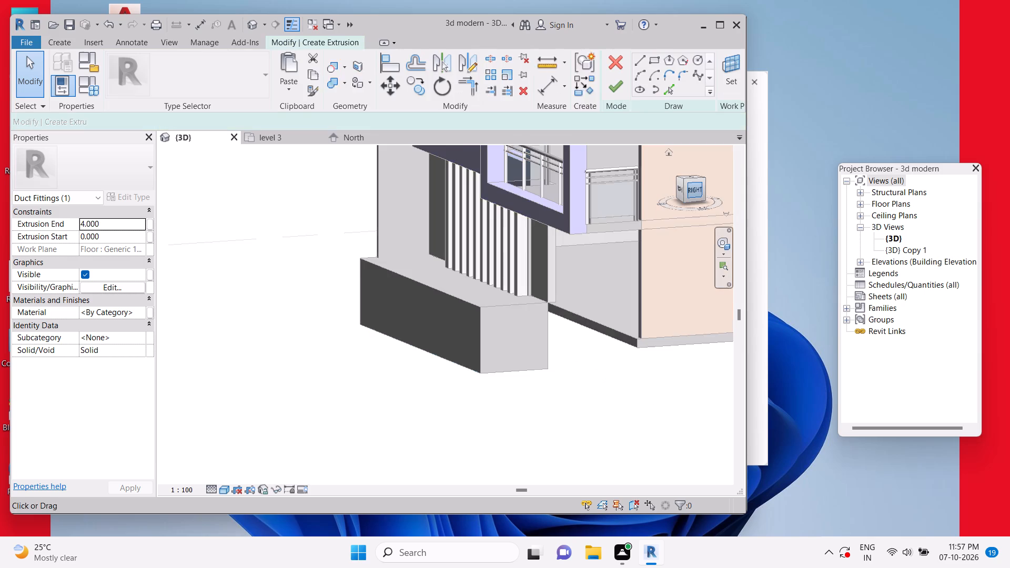
left_click(693, 191)
scroll(407, 358, "up", 5)
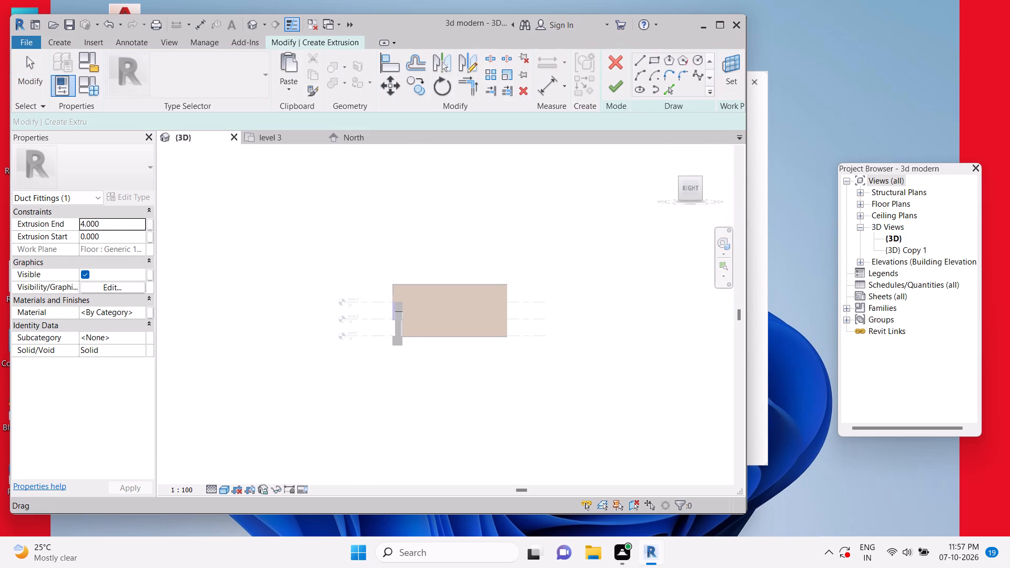
scroll(408, 357, "up", 5)
left_click(648, 65)
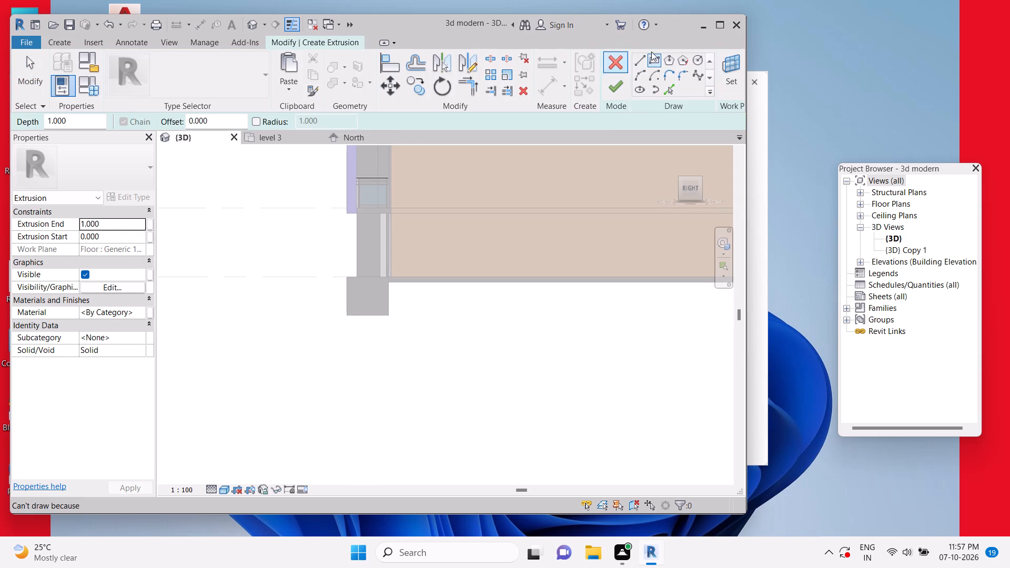
left_click(735, 79)
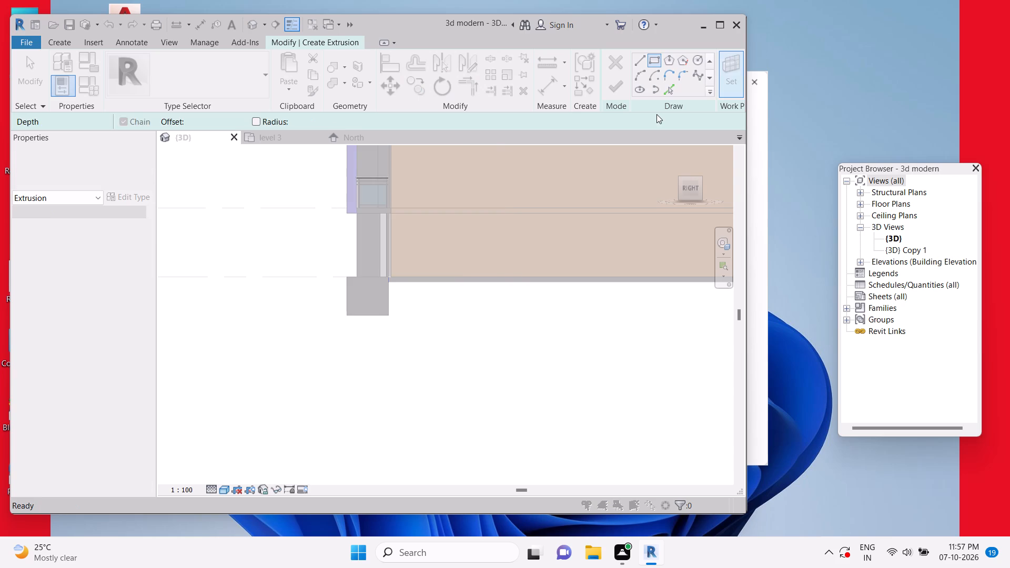
left_click(278, 288)
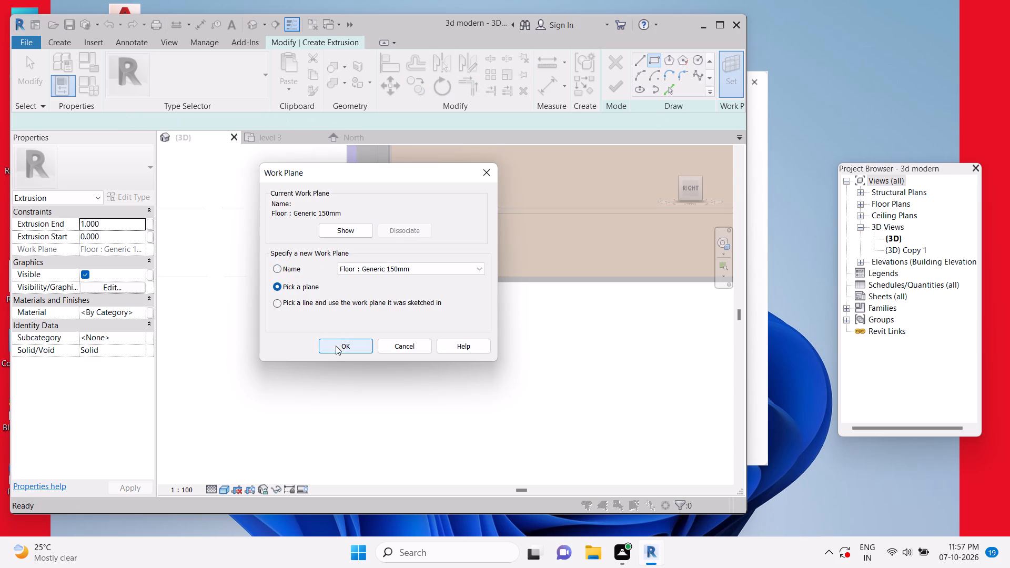
left_click(336, 344)
scroll(336, 310, "up", 7)
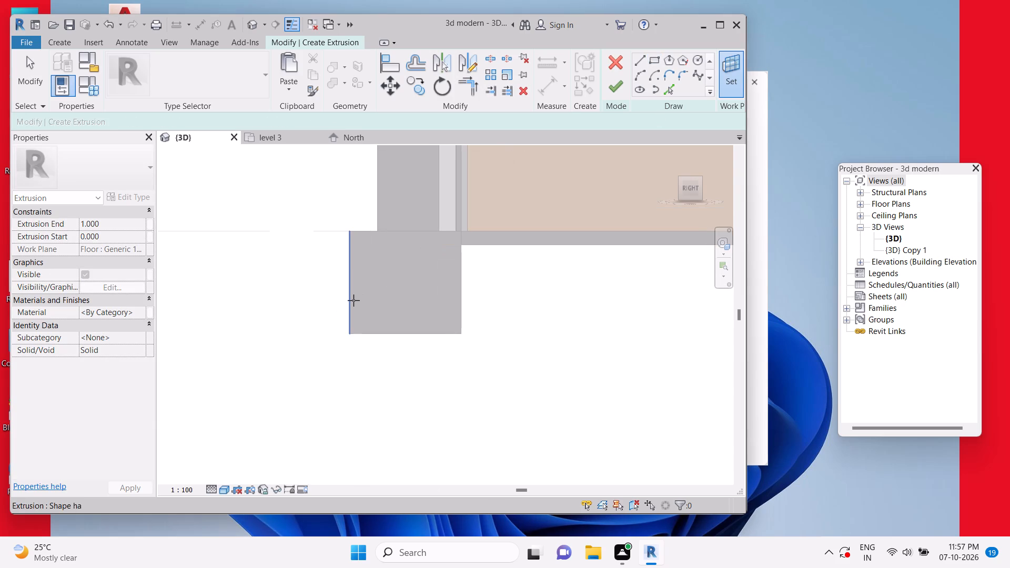
key("Tab")
left_click(353, 300)
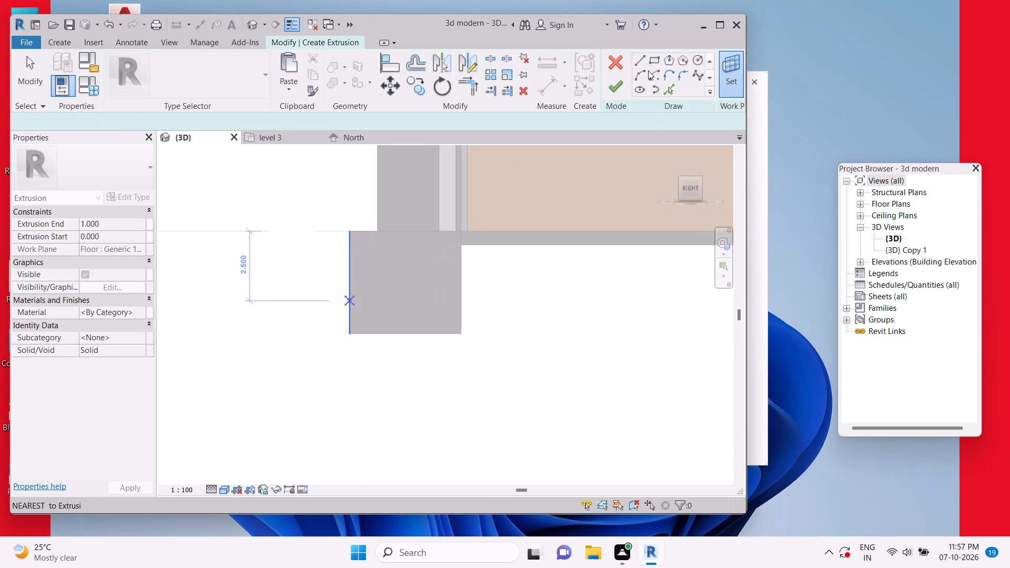
Sketch a rectangle about 4.00 wide and 3.69 high over the block's side face, corner to corner.
left_click(651, 61)
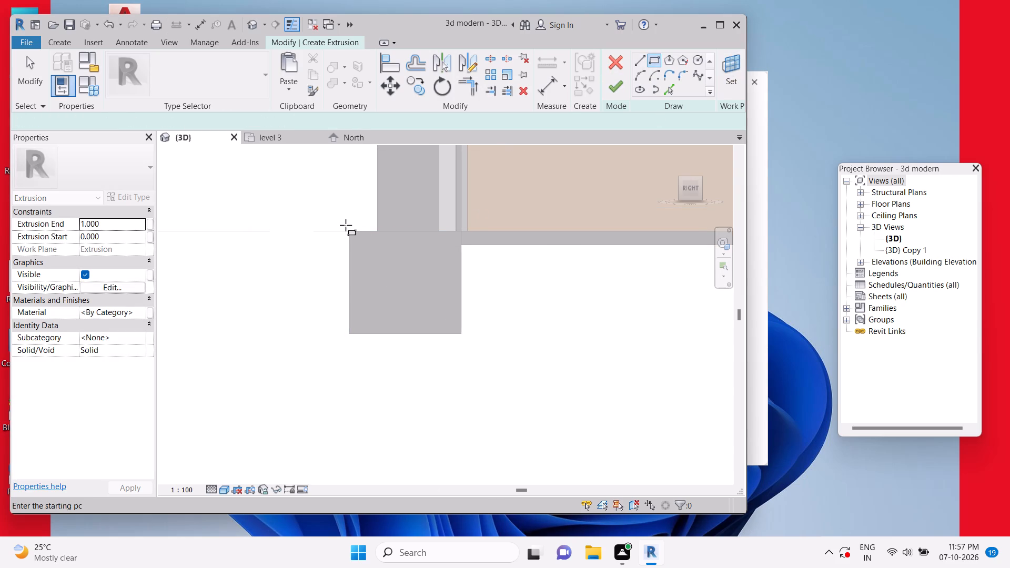
left_click(348, 229)
left_click(461, 337)
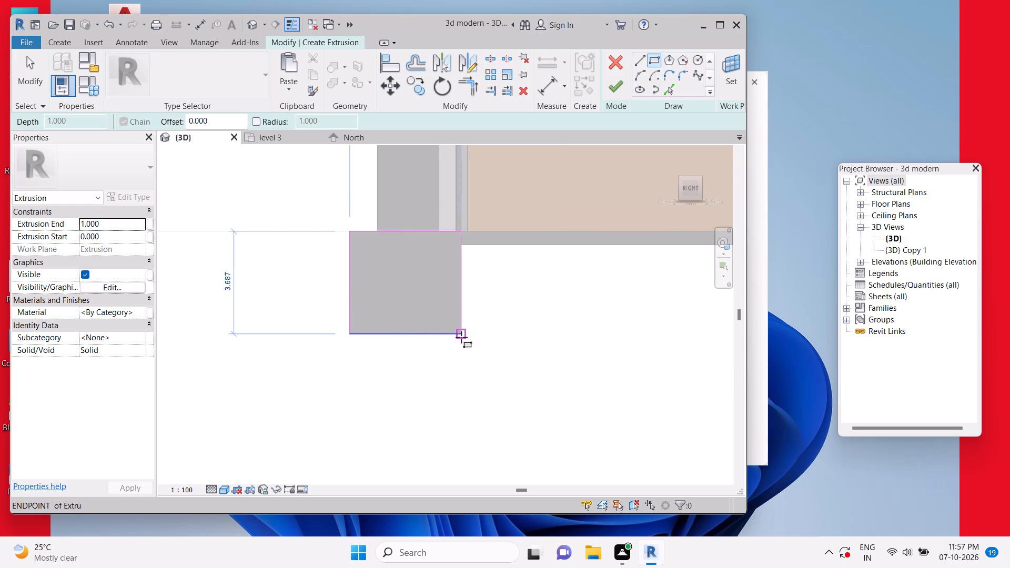
key("Escape")
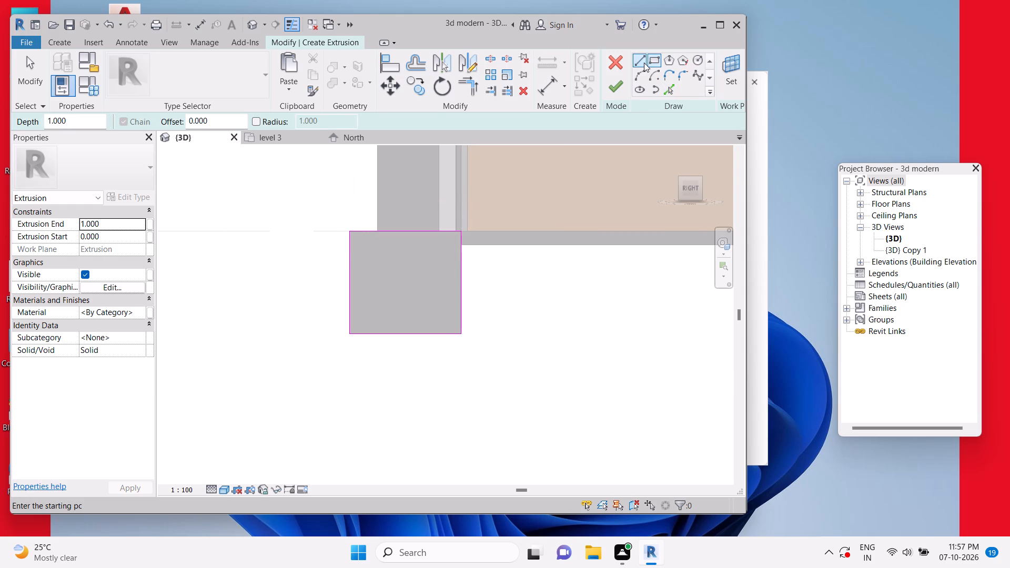
Draw a diagonal line from the rectangle's lower front corner to its upper corner at the slab.
left_click(644, 63)
left_click(347, 331)
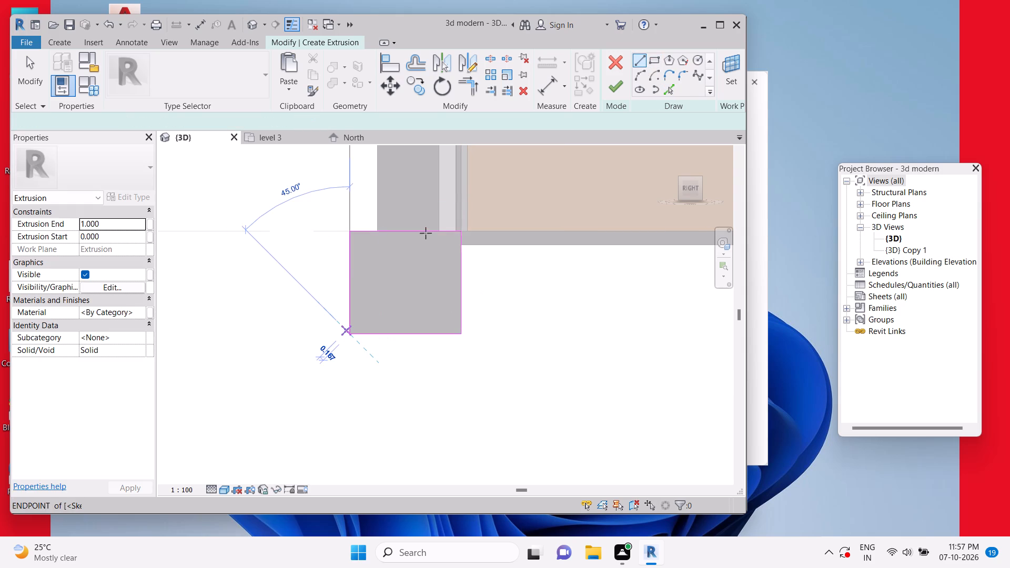
left_click(462, 236)
key("Escape")
key("Escape")
key("Escape")
key("Escape")
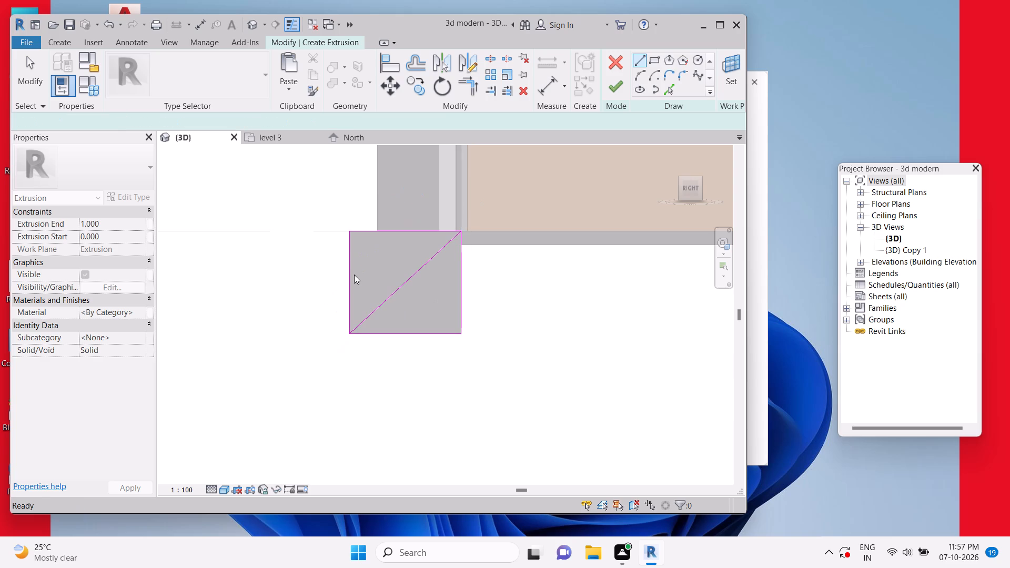
Delete the rectangle's top and front lines, leaving a triangle under the diagonal.
left_click(354, 274)
key("Delete")
left_click(375, 239)
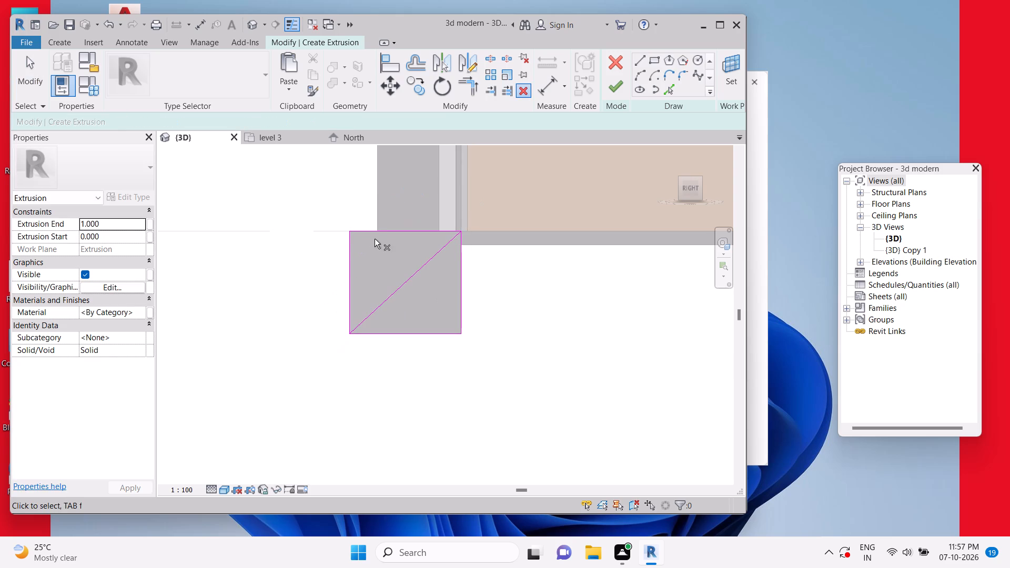
left_click(378, 232)
key("Delete")
left_click(353, 256)
key("Delete")
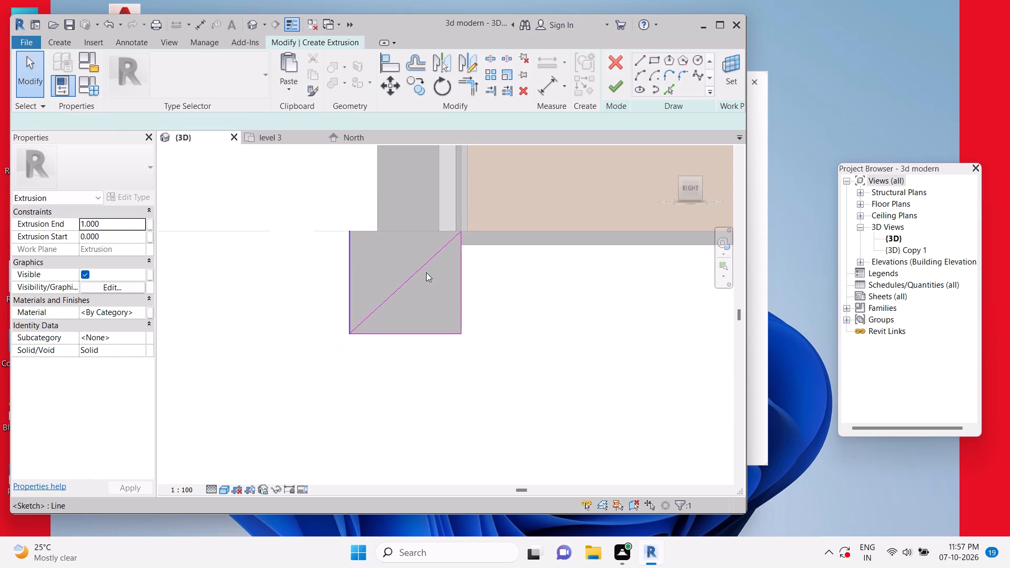
Stretch the diagonal line's lower end outward, beyond the block's front face.
left_click(368, 312)
scroll(361, 335, "up", 4)
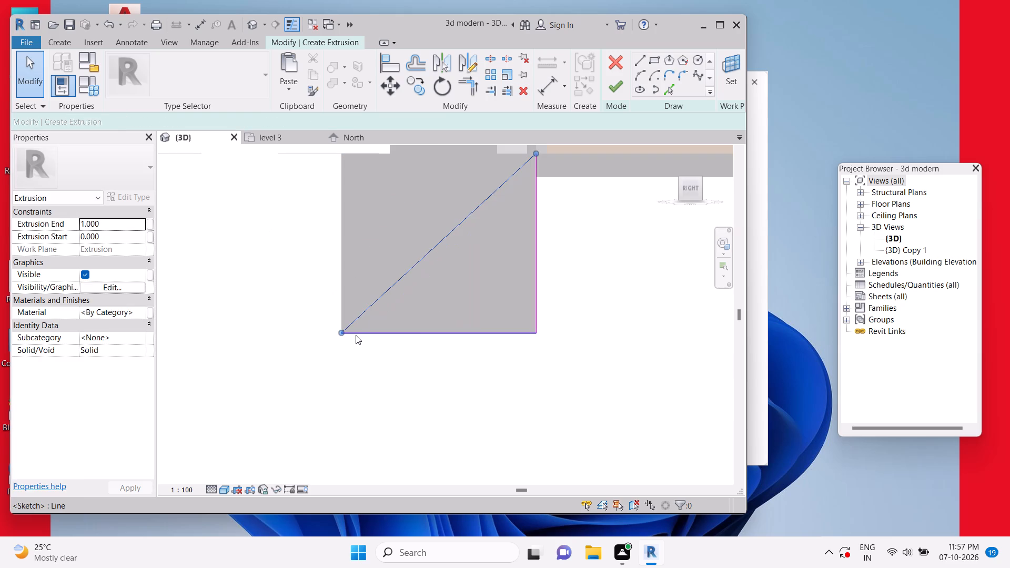
left_click_drag(342, 334, 277, 328)
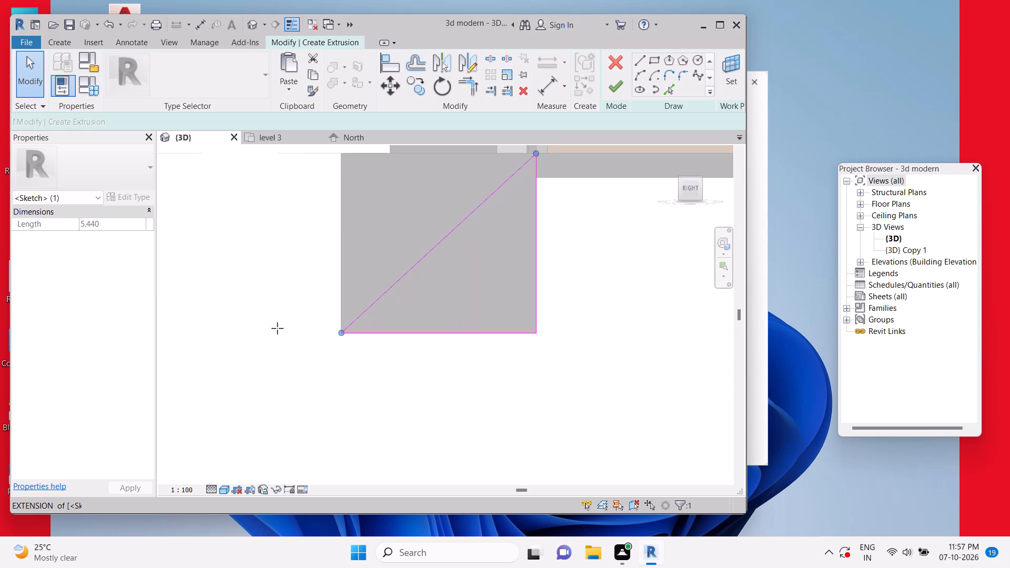
left_click_drag(277, 328, 254, 332)
key("Escape")
key("Escape")
key("Escape")
key("Escape")
key("Escape")
key("Escape")
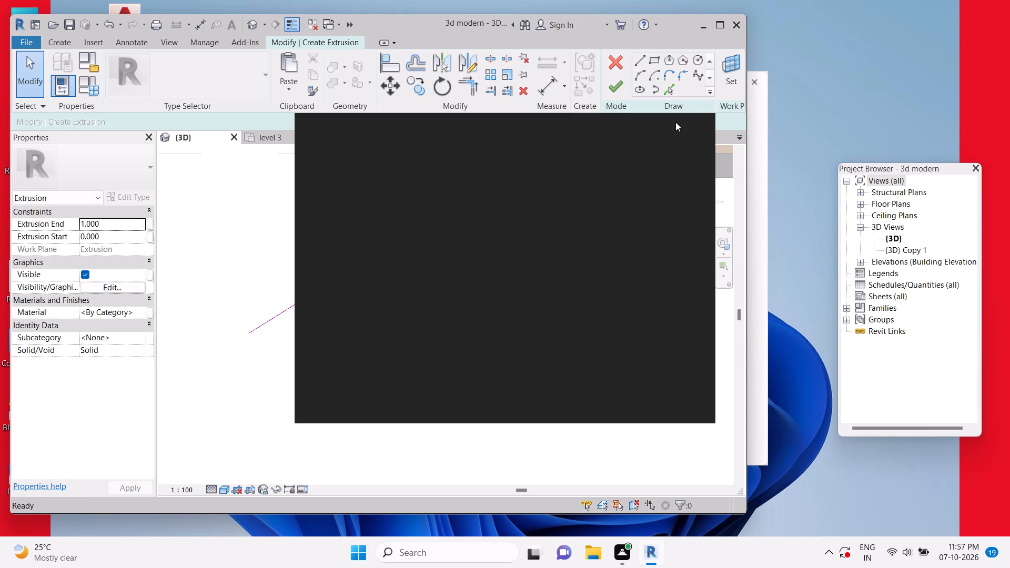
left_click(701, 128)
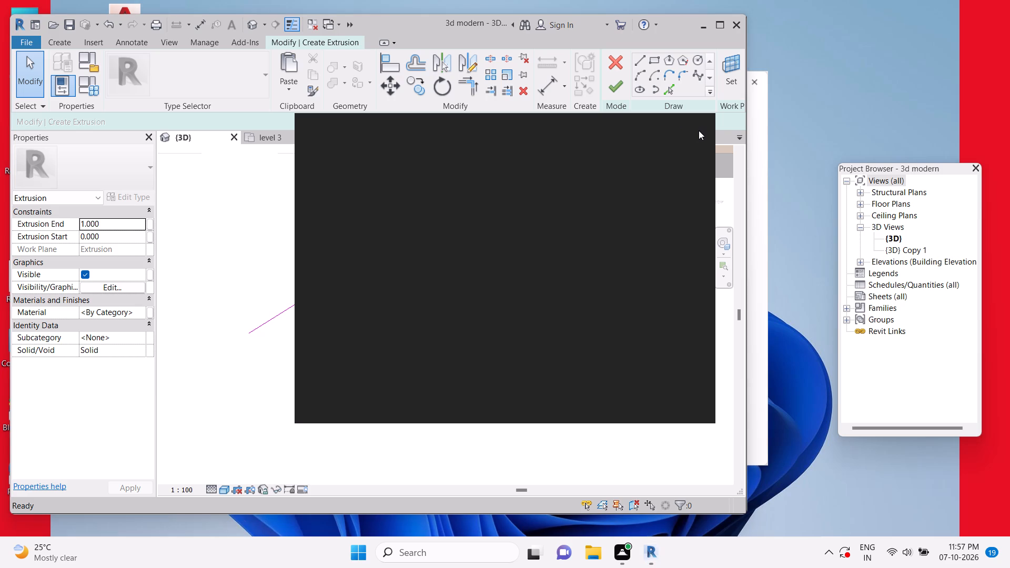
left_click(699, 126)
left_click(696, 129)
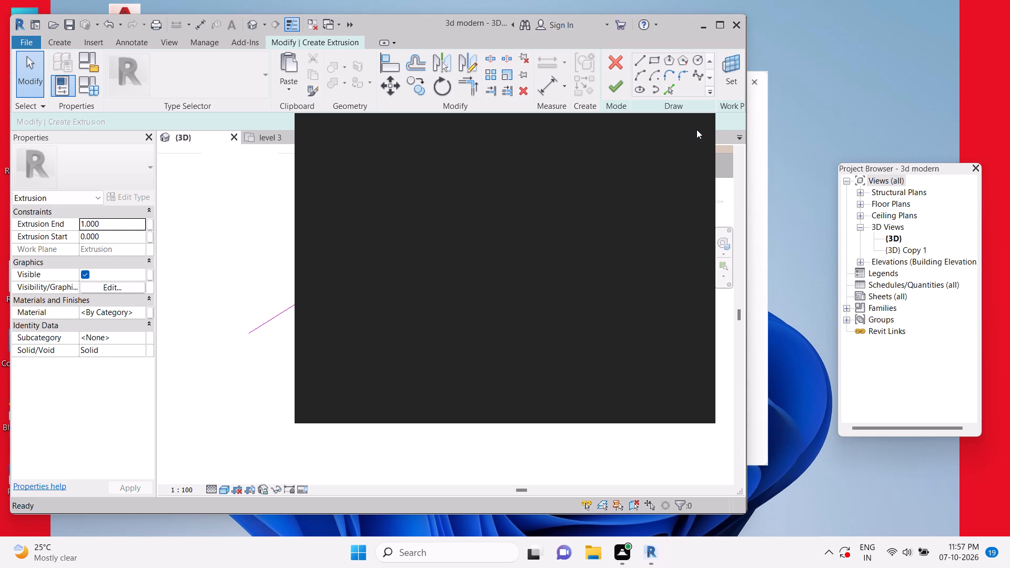
Dismiss the Autodesk notification card covering the drawing area.
left_click(699, 125)
key("Escape")
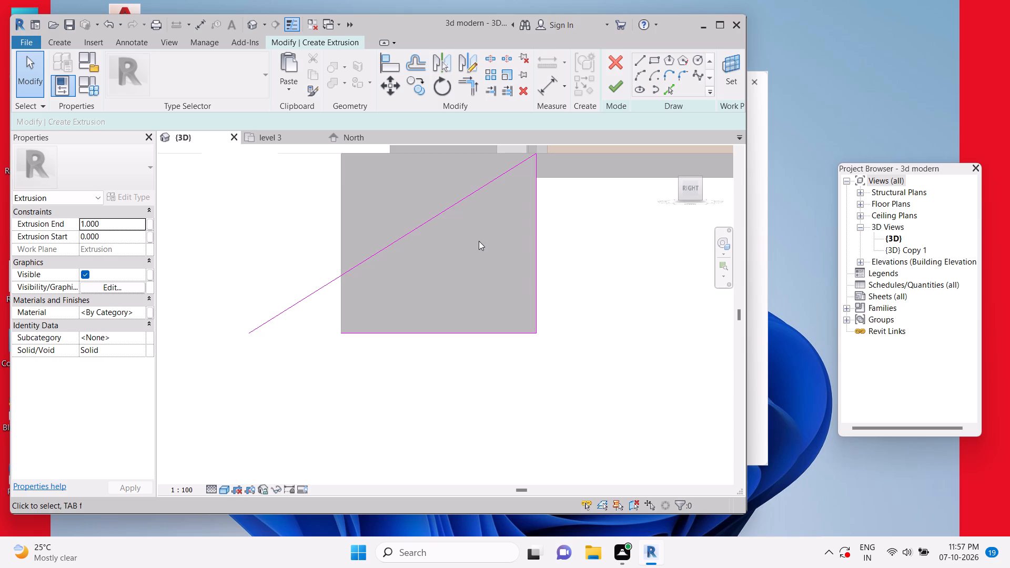
key("Escape")
key("Escape")
Extend the triangle's bottom line with Trim/Extend to Corner to meet the diagonal's outer end, and finish the extrusion sketch.
type("RE")
key("Escape")
key("Escape")
key("t")
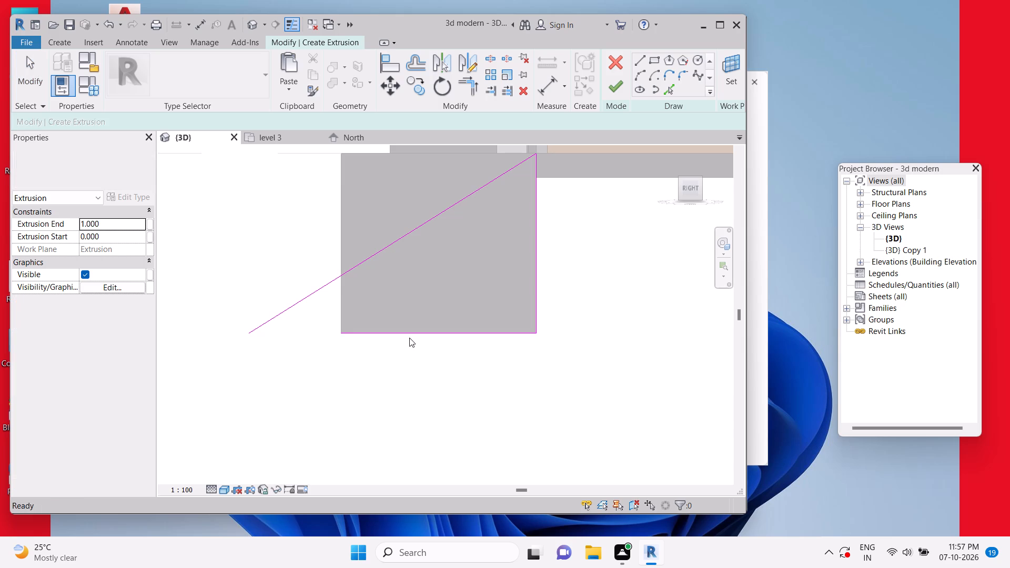
key("r")
left_click(377, 339)
left_click(314, 295)
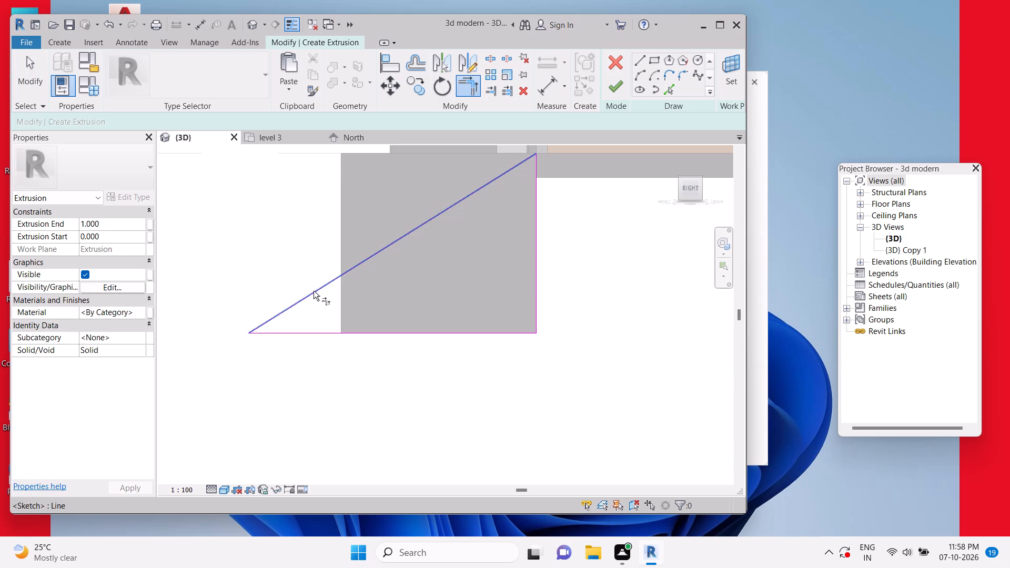
key("Escape")
key("Escape")
left_click(615, 89)
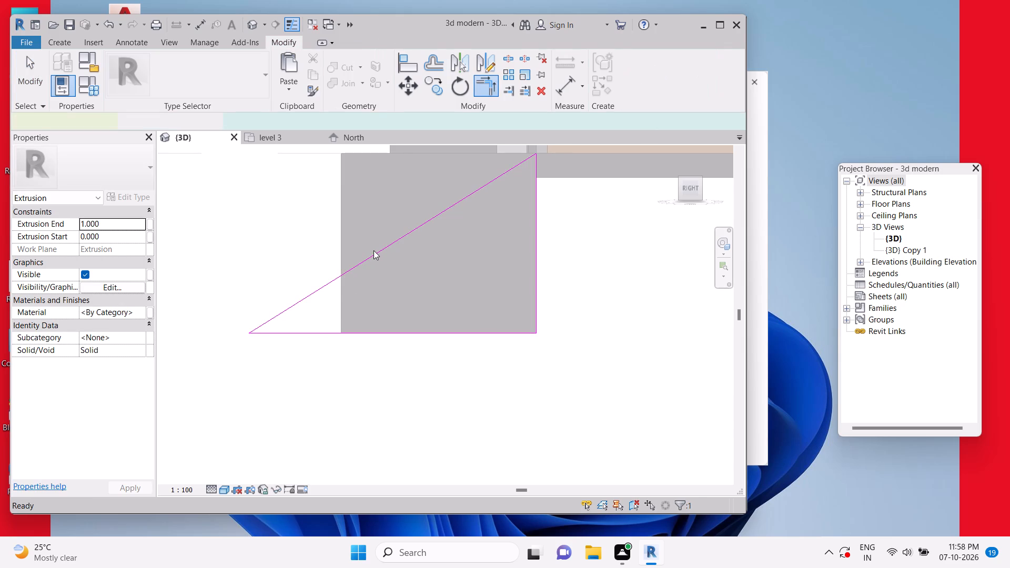
Stretch the sloped extrusion along the front facade to the house's right-hand wall edge, giving an extrusion end of 13.000.
scroll(419, 327, "down", 4)
middle_click_drag(425, 352, 517, 369, "shift")
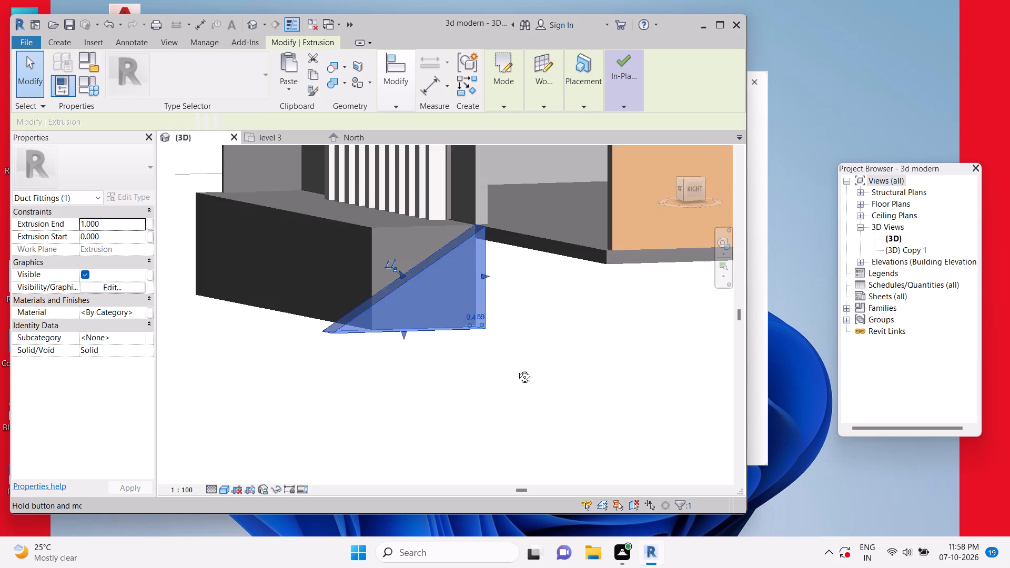
middle_click_drag(517, 369, 564, 371, "shift")
left_click(690, 190)
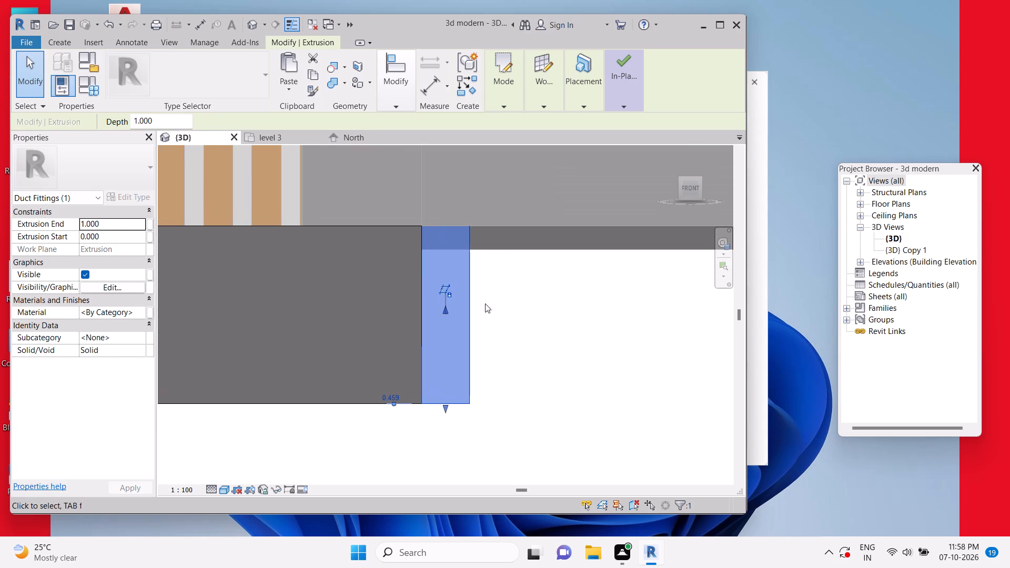
key("Escape")
key("Escape")
left_click(469, 323)
scroll(469, 323, "down", 5)
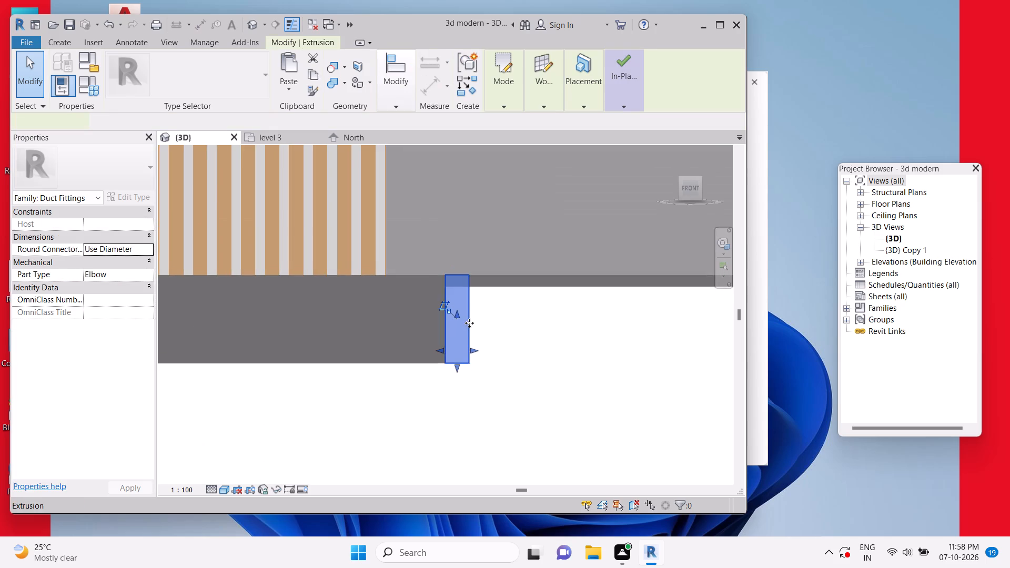
left_click_drag(477, 352, 620, 353)
scroll(609, 352, "down", 5)
middle_click_drag(622, 384, 447, 380)
scroll(446, 380, "up", 1)
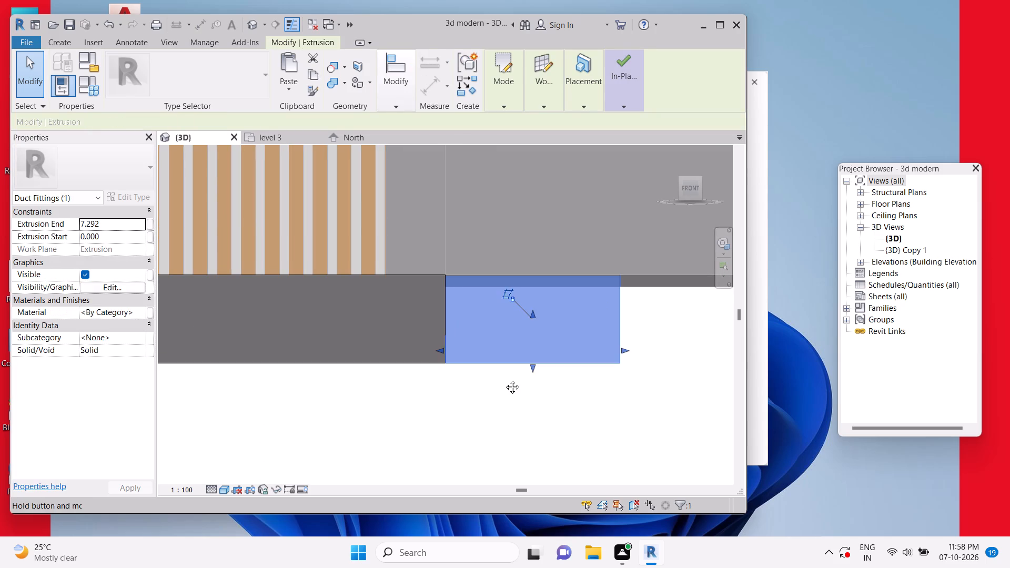
left_click_drag(446, 342, 519, 347)
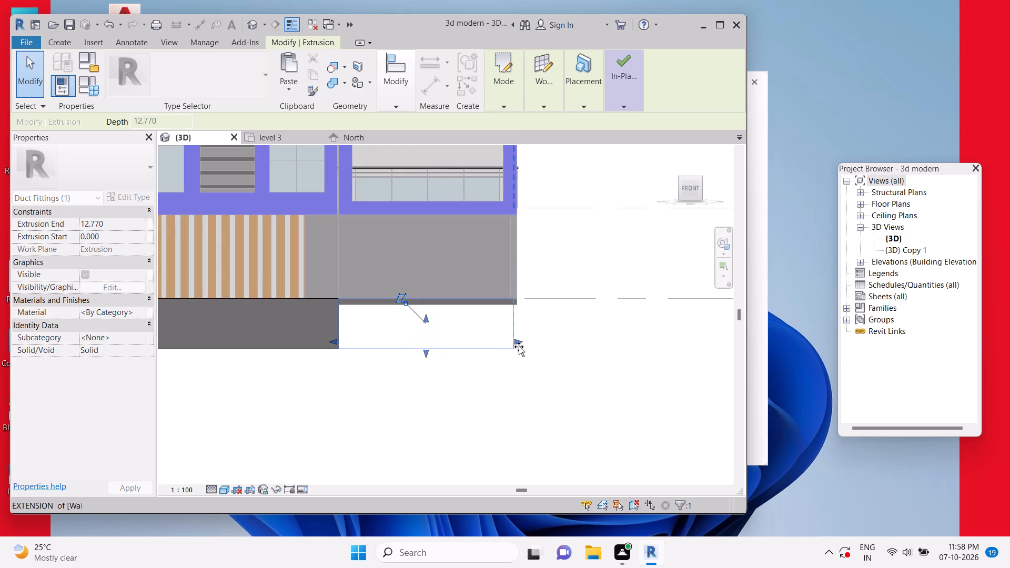
left_click_drag(519, 347, 522, 346)
key("Escape")
key("Escape")
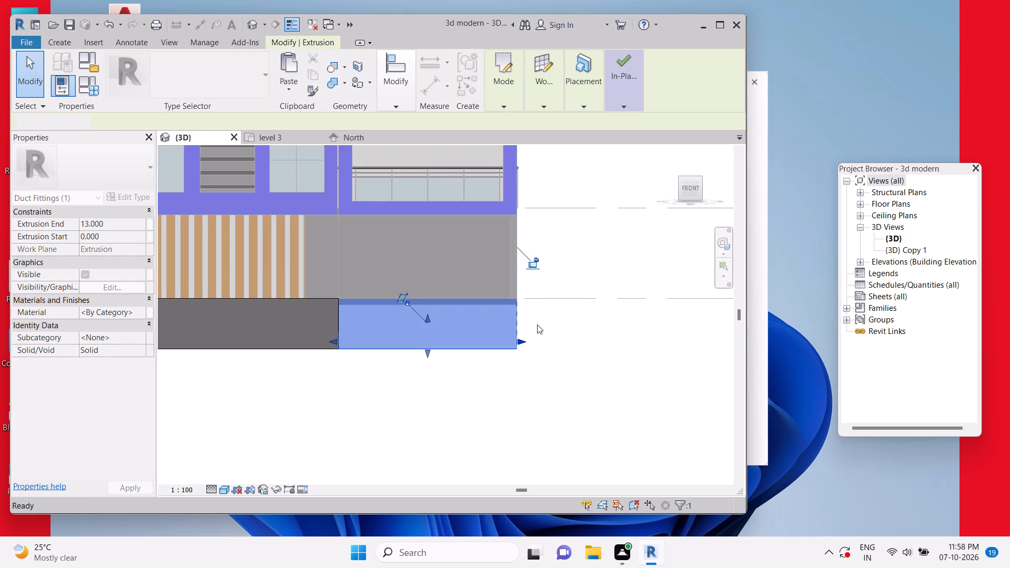
Finish the in-place model containing the sloped block.
middle_click_drag(581, 374, 548, 401, "shift")
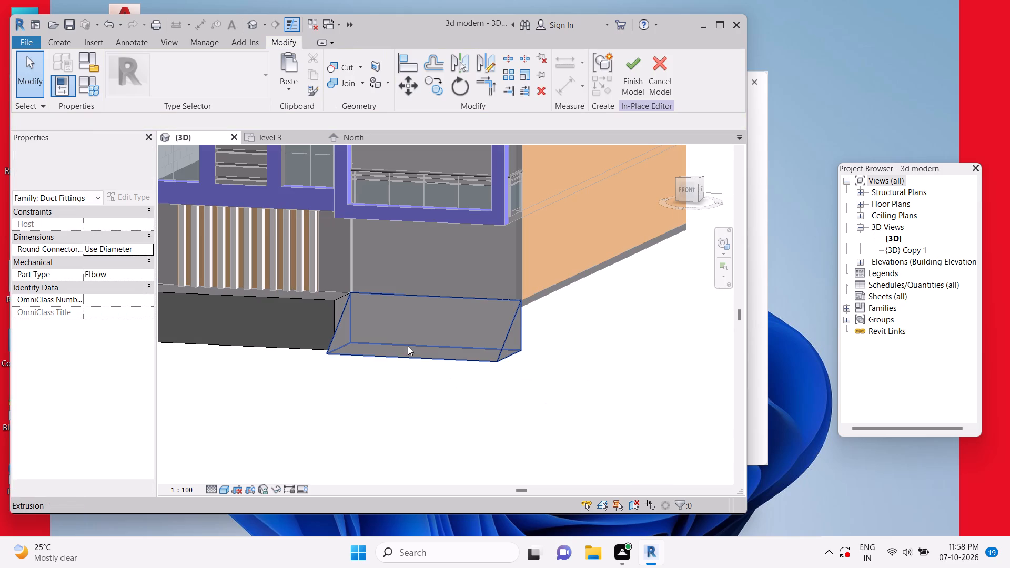
left_click(622, 70)
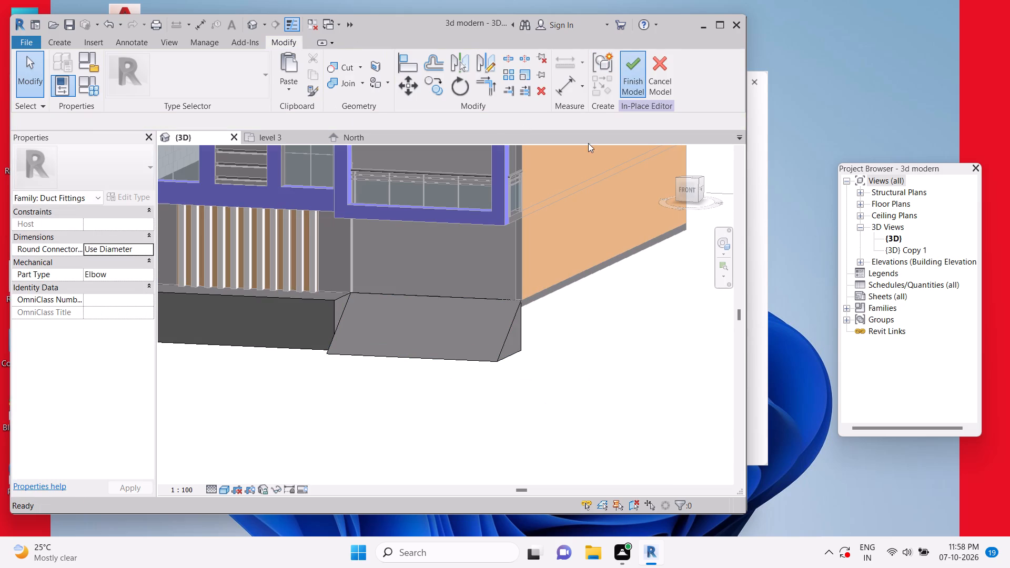
key("Escape")
Copy the low front wall on level 3 and paste it aligned at level1, above the sloped block.
scroll(517, 366, "down", 7)
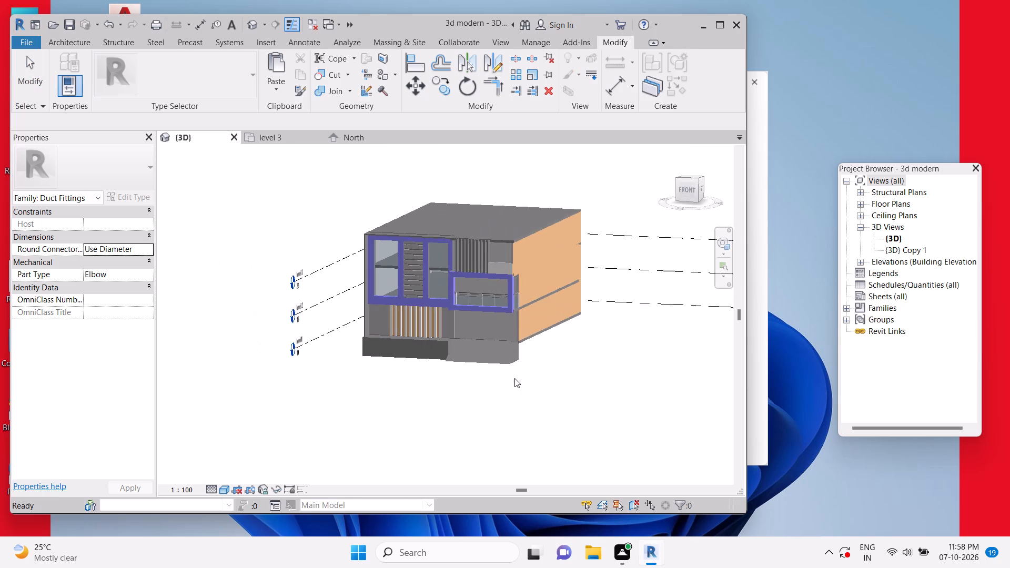
middle_click_drag(514, 378, 539, 372)
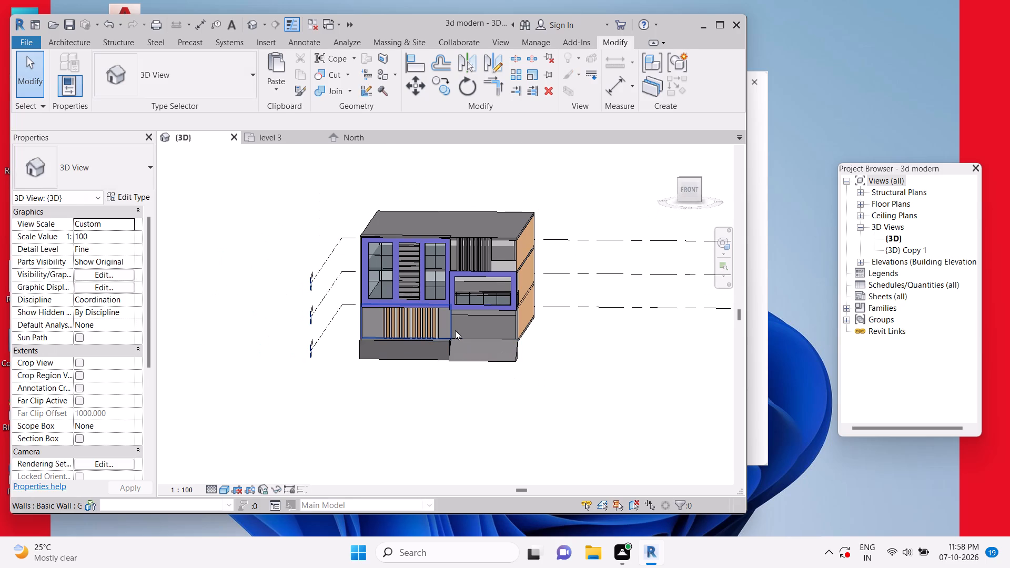
scroll(496, 283, "up", 5)
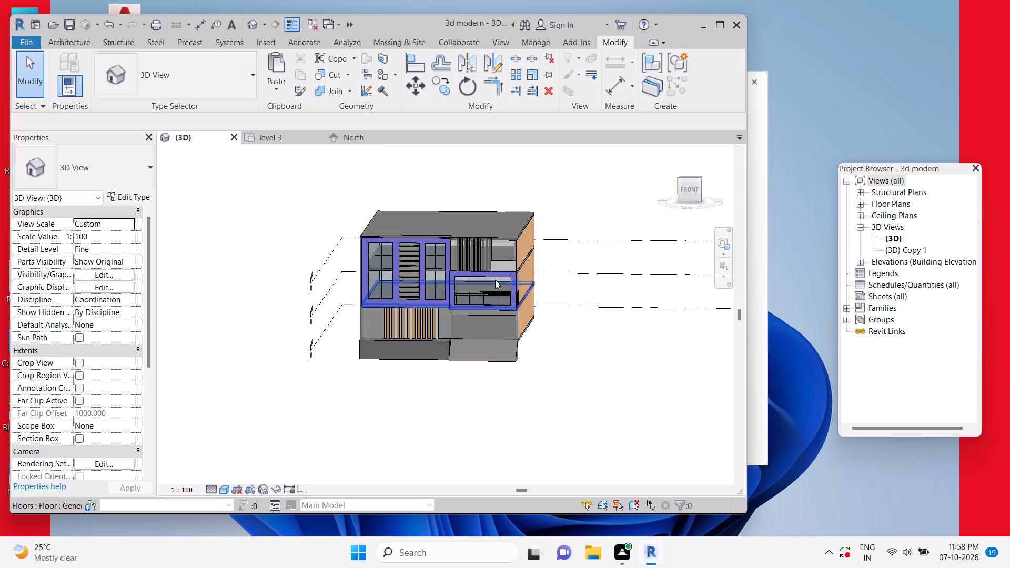
left_click(506, 244)
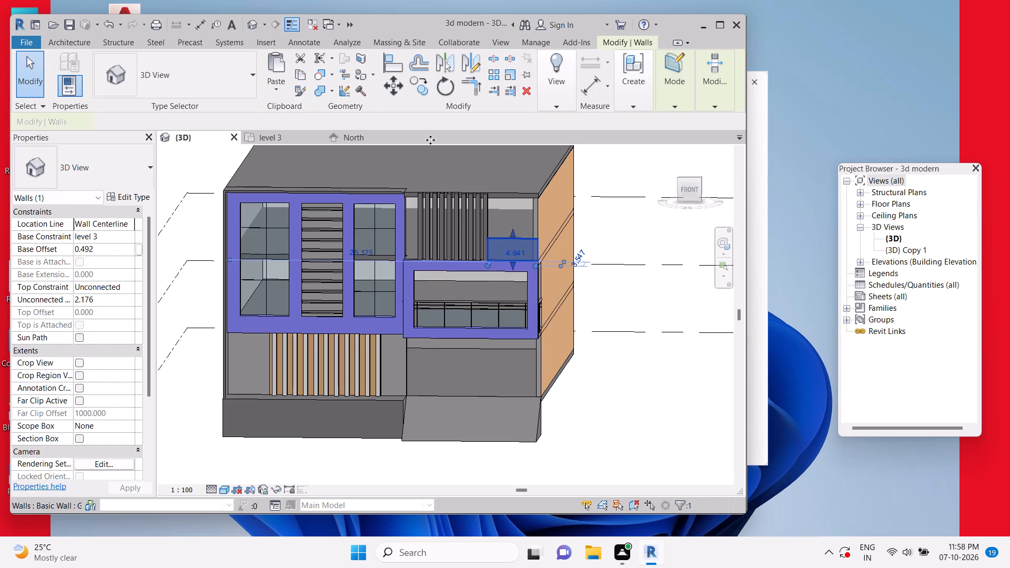
left_click(301, 81)
left_click(278, 89)
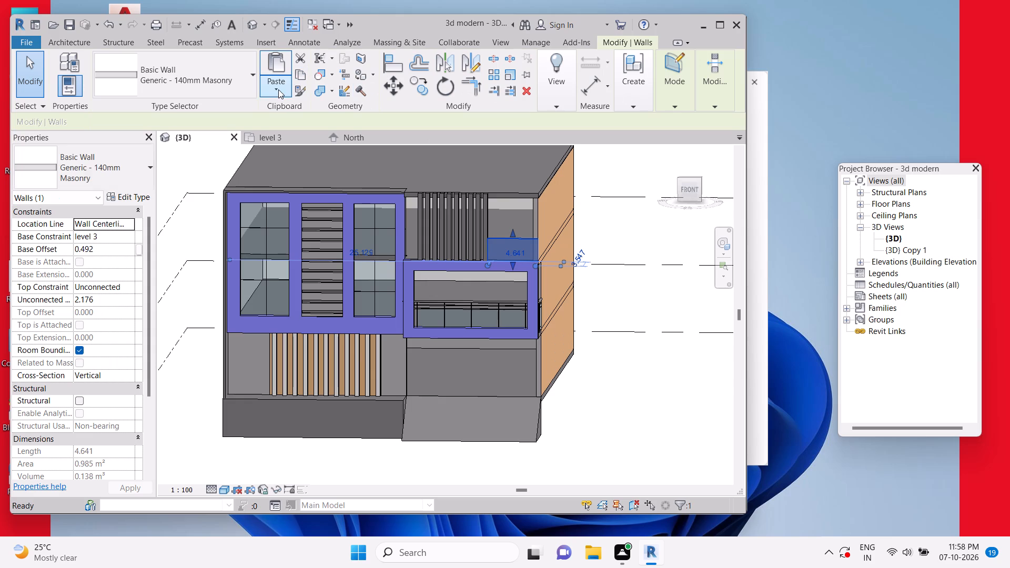
left_click(336, 144)
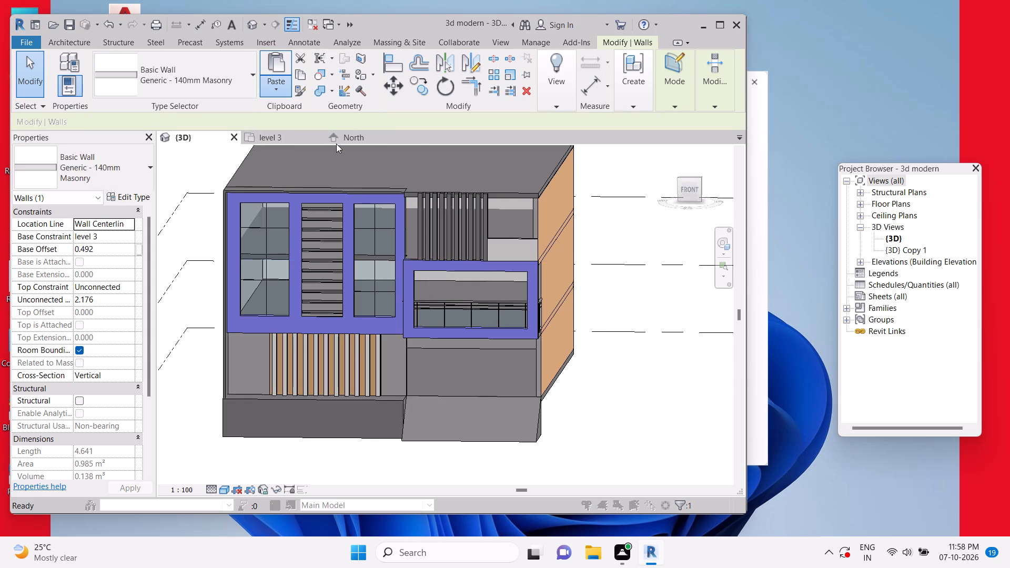
right_click(336, 140)
left_click(352, 360)
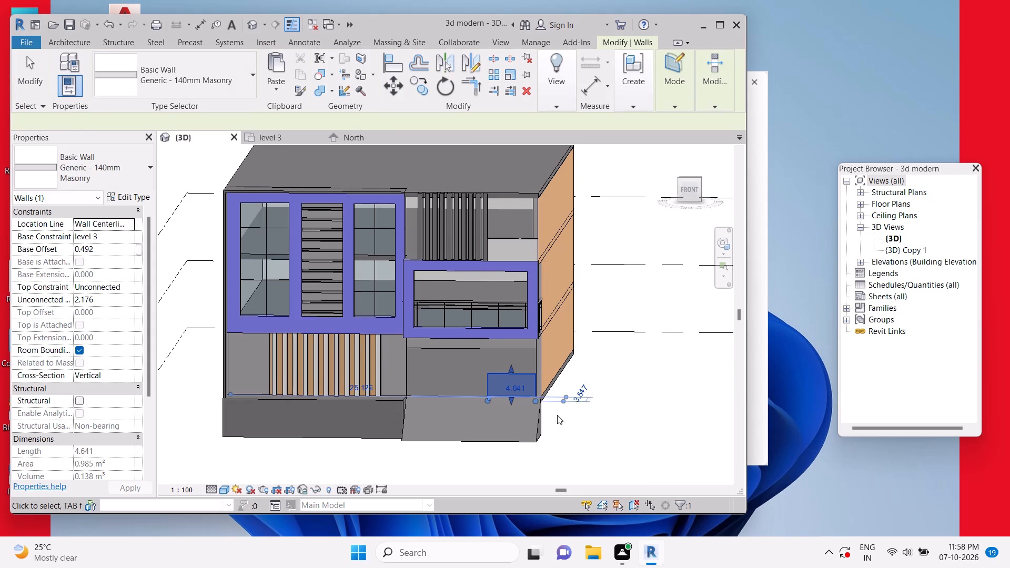
key("Escape")
key("Escape")
Stretch the pasted wall's bottom edge down to level1, giving a base offset of 0.000.
middle_click_drag(578, 470, 531, 476)
middle_click_drag(609, 428, 575, 445, "shift")
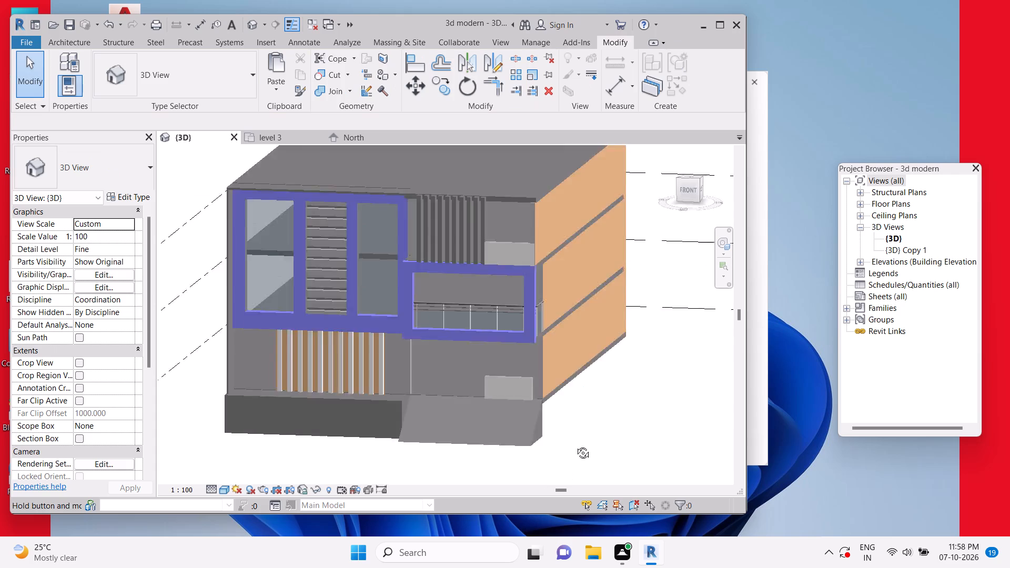
middle_click_drag(575, 445, 494, 448, "shift")
left_click(447, 408)
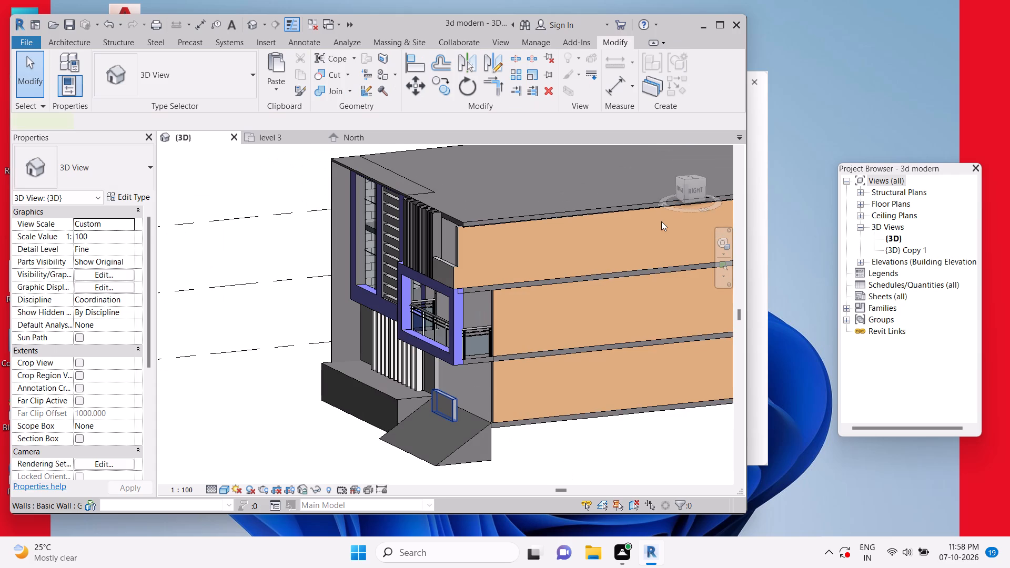
left_click(685, 193)
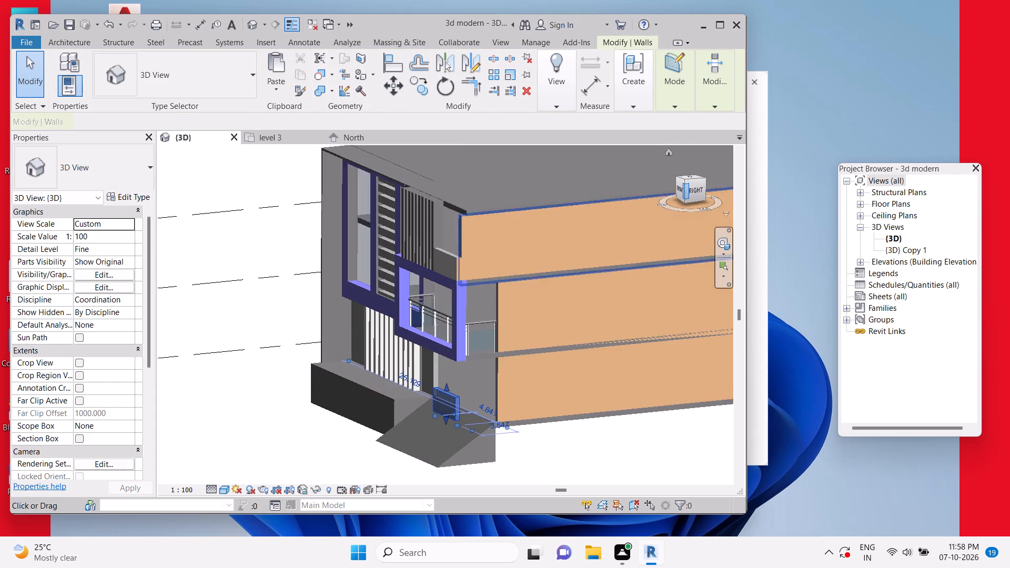
left_click(694, 194)
left_click(700, 189)
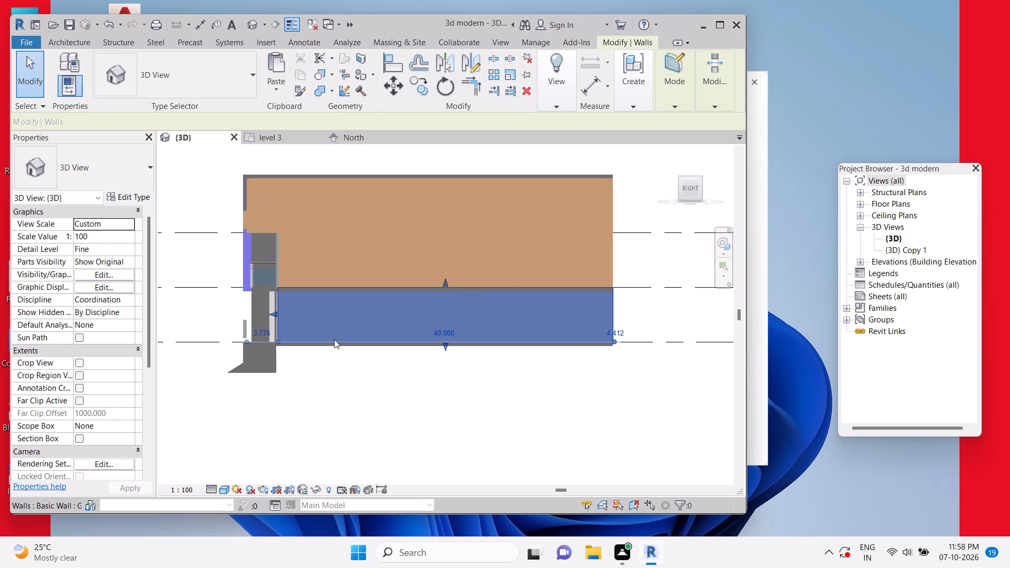
key("Escape")
scroll(255, 333, "up", 4)
key("Escape")
key("Escape")
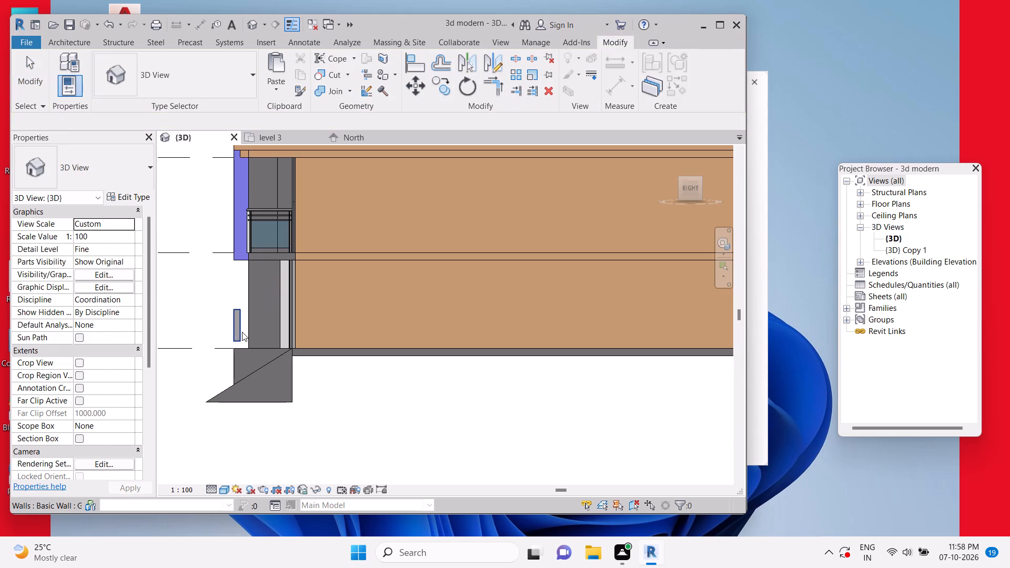
left_click(242, 332)
scroll(256, 327, "up", 4)
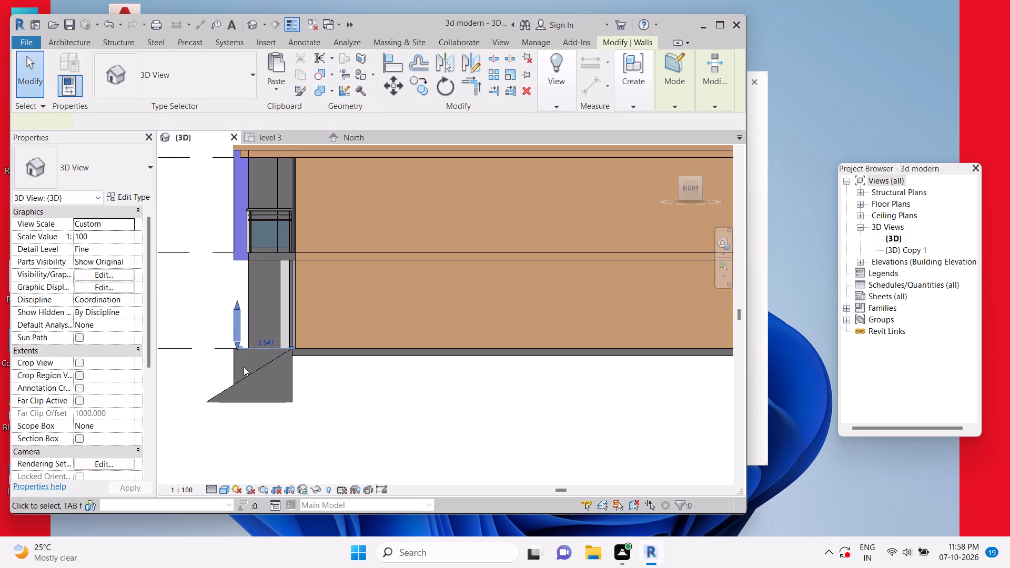
scroll(244, 367, "up", 7)
left_click_drag(205, 268, 205, 272)
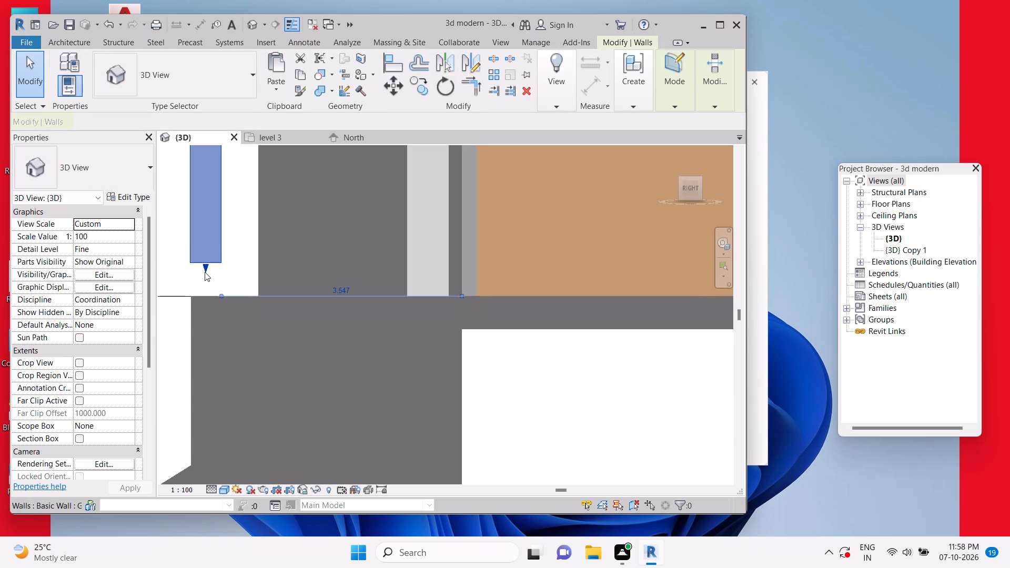
left_click_drag(205, 272, 205, 294)
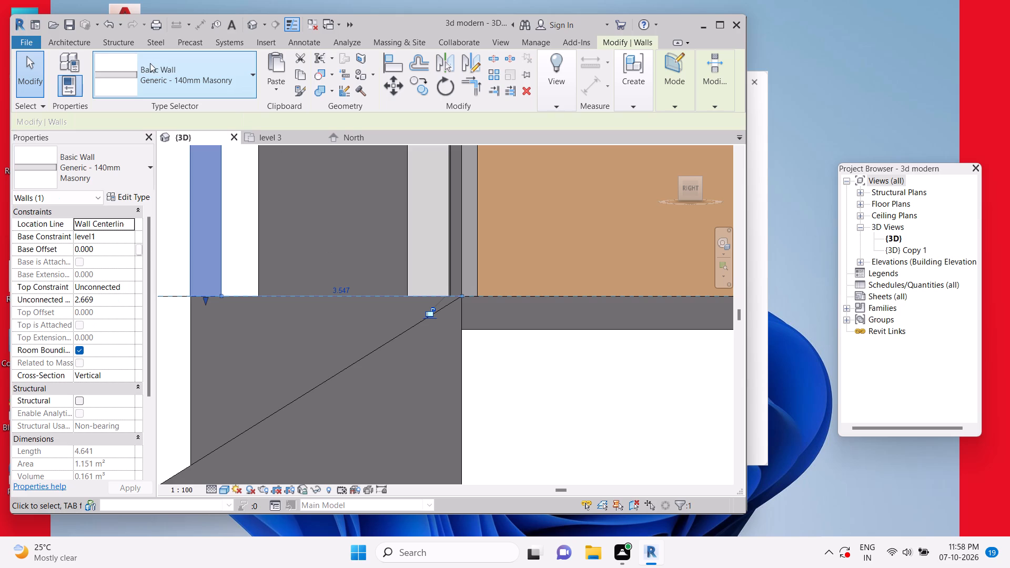
Move the low wall back 3.776 from its bottom corner to the front end of the orange side wall.
left_click(383, 83)
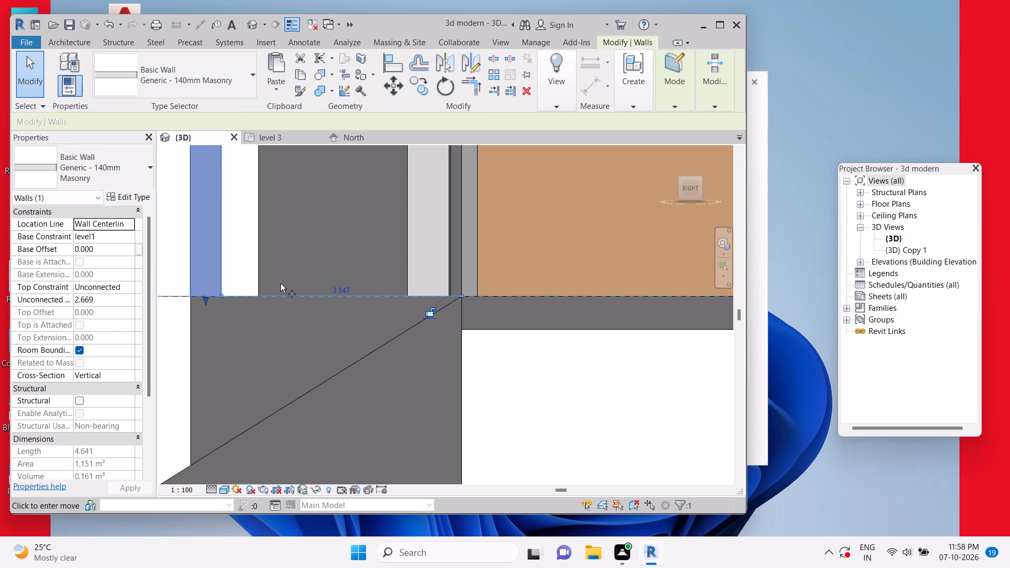
left_click(218, 298)
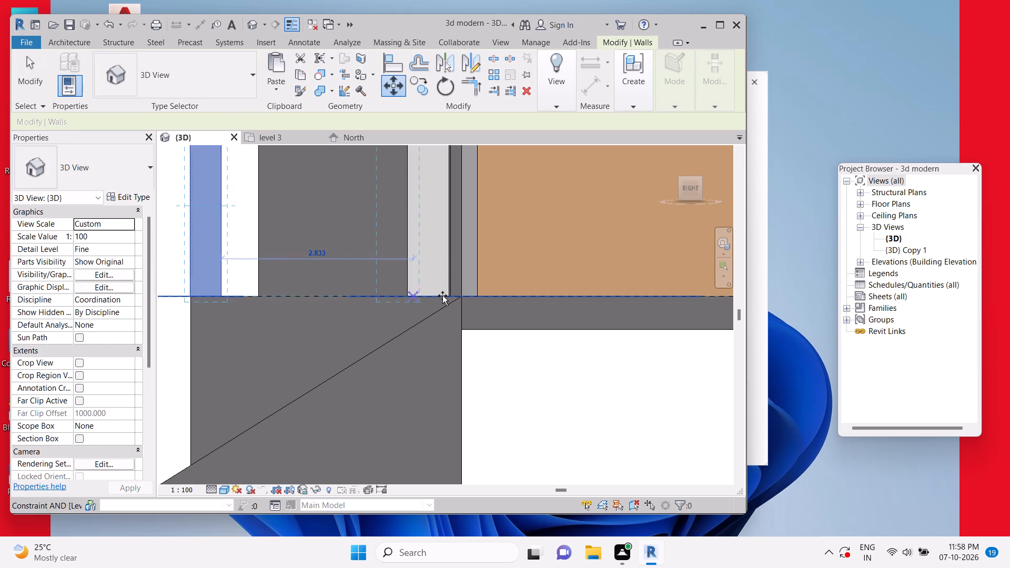
left_click(478, 296)
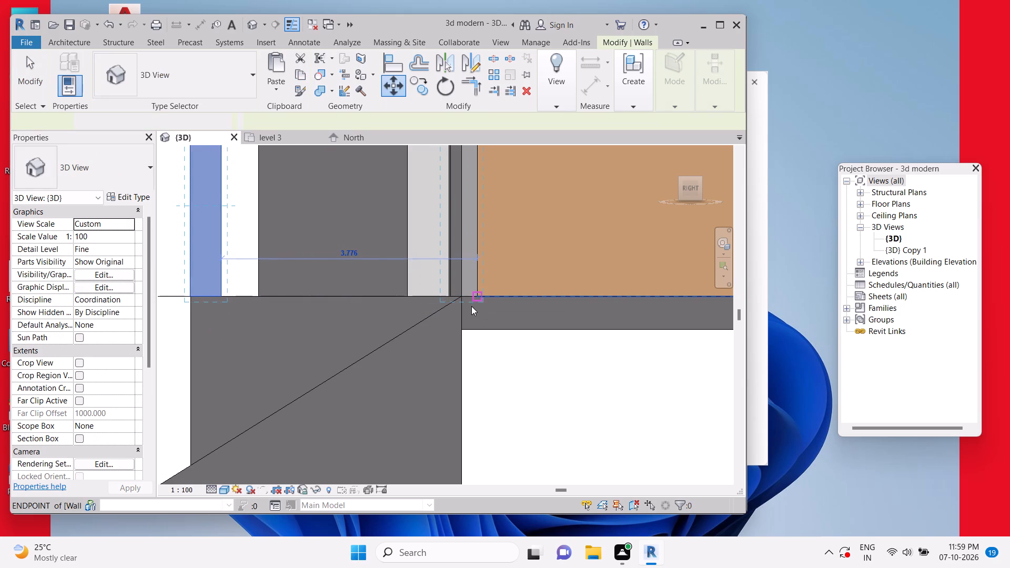
key("Escape")
key("Escape")
Inspect the moved low wall and the sloped block from an angle and from the front.
scroll(458, 317, "down", 6)
middle_click_drag(429, 364, 490, 373, "shift")
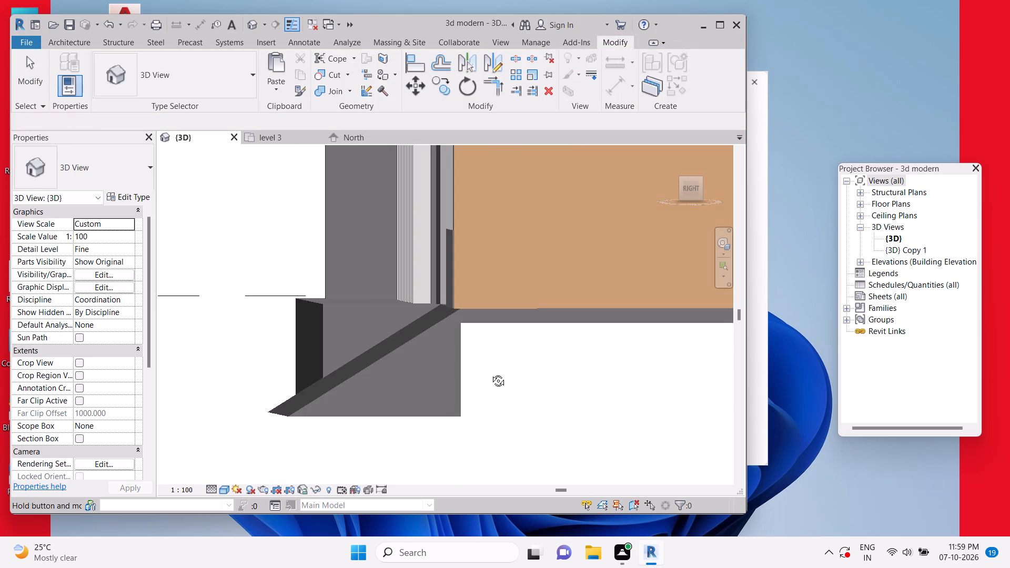
middle_click_drag(490, 373, 530, 372, "shift")
middle_click_drag(493, 369, 369, 354)
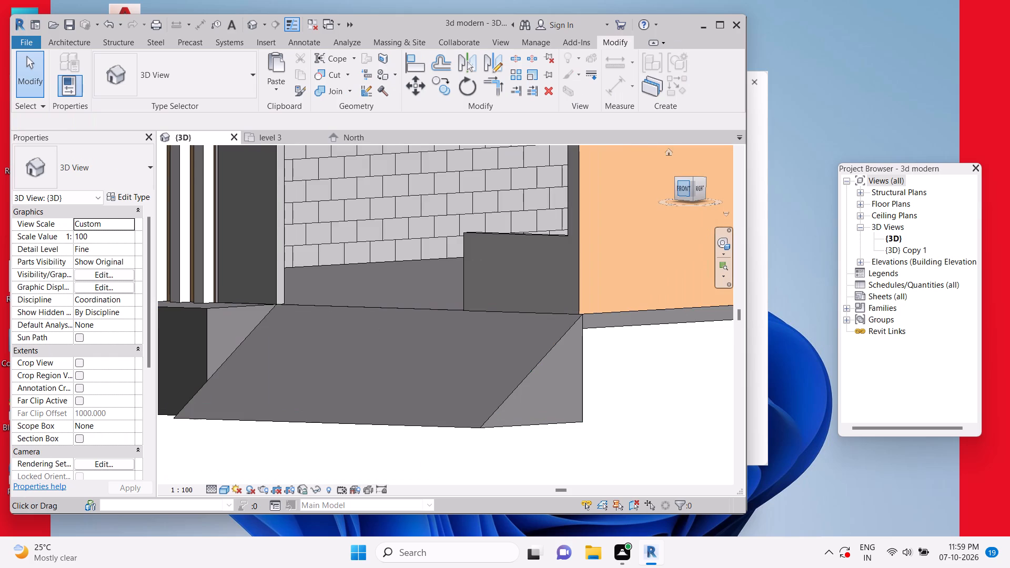
left_click(684, 191)
scroll(467, 315, "up", 7)
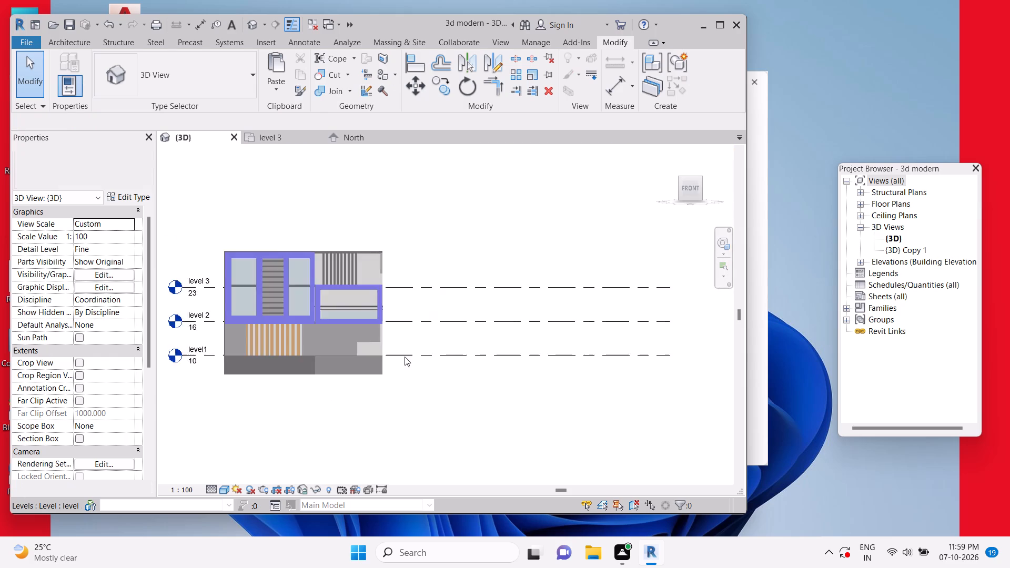
scroll(405, 357, "up", 3)
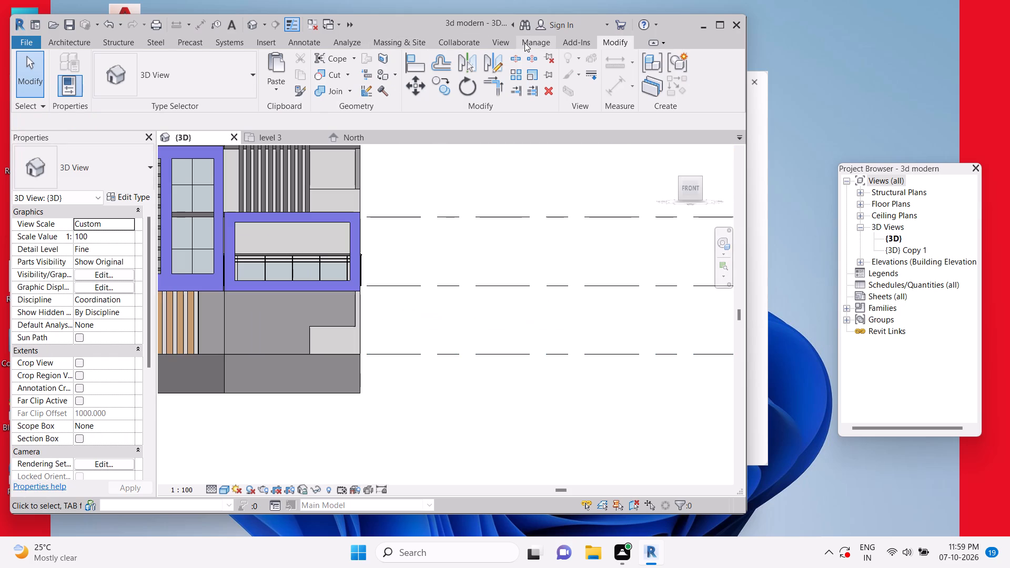
Start loading a family and look through the famalies, MB-86N panel-door, New folder and INTERNSHIP WORK folders on drive D.
left_click(272, 43)
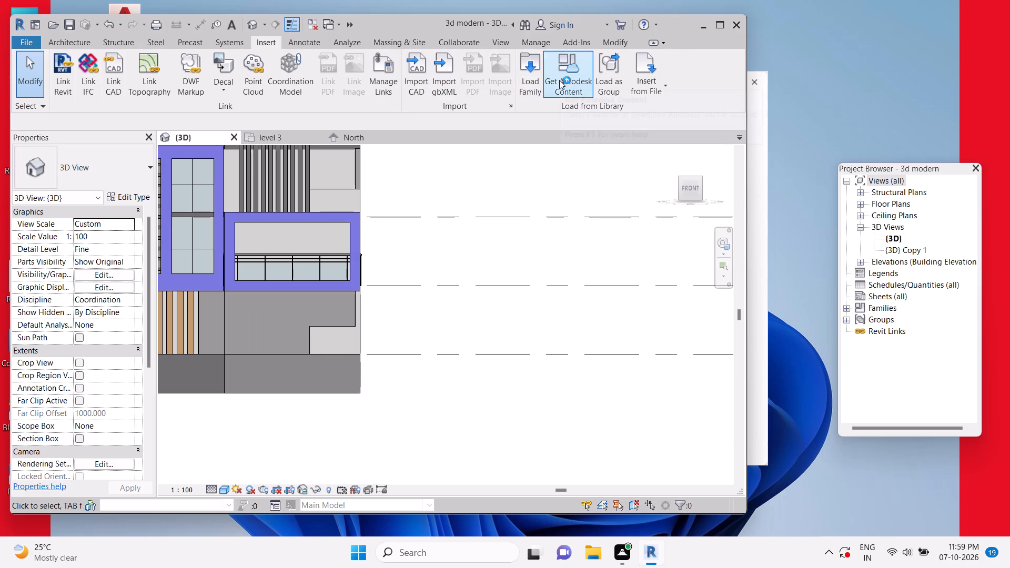
left_click(524, 82)
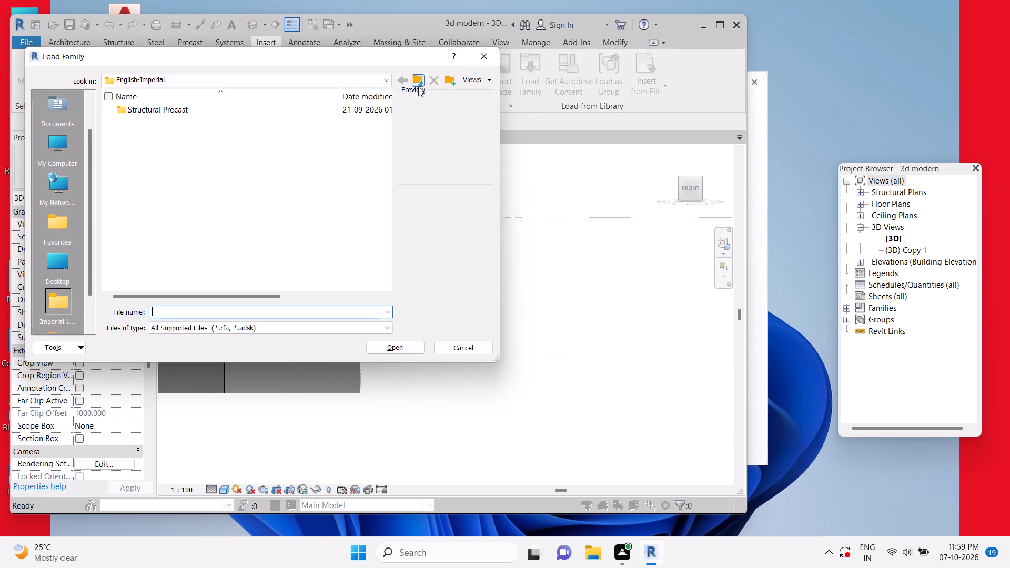
left_click(348, 78)
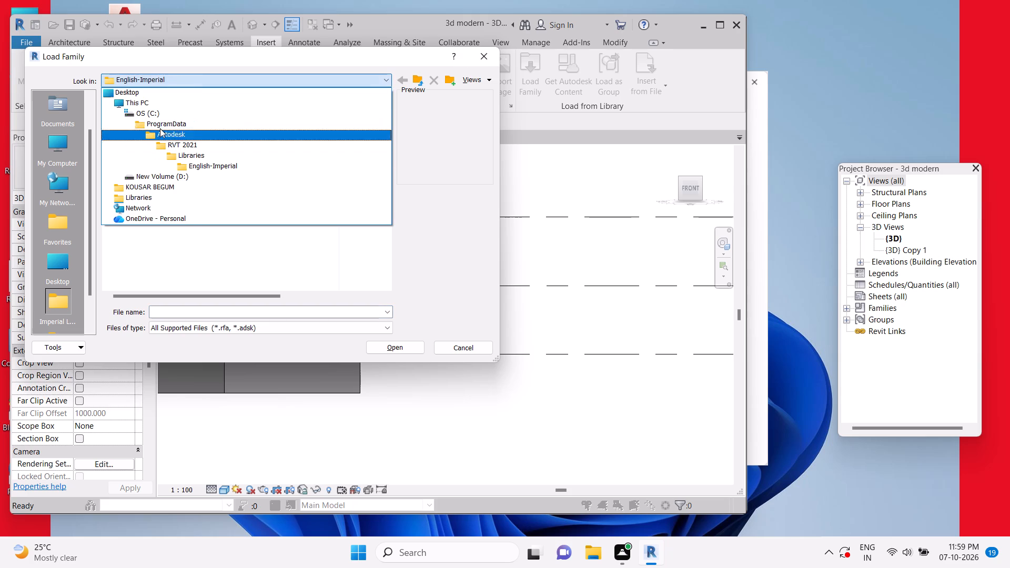
left_click(158, 107)
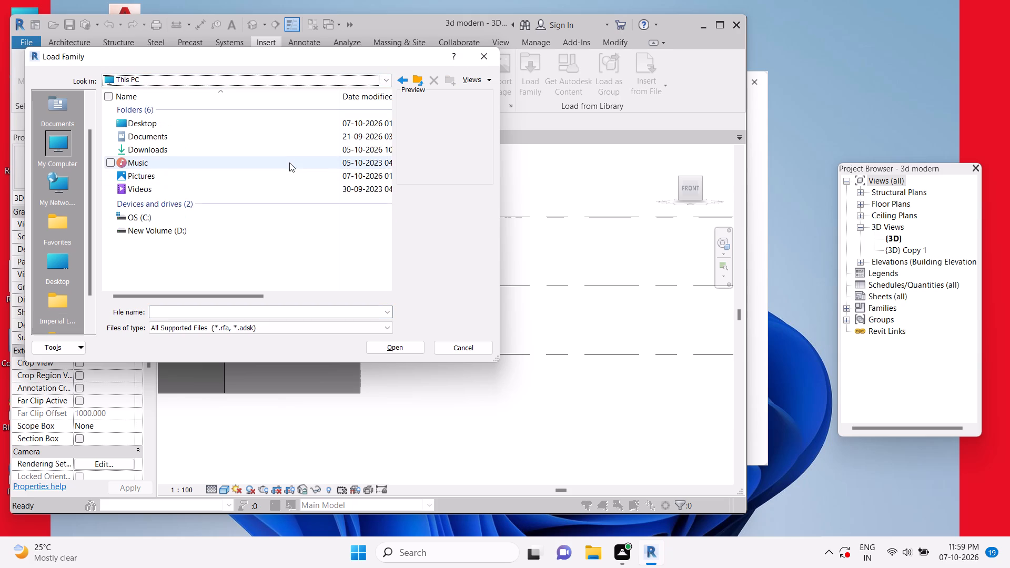
left_click(150, 221)
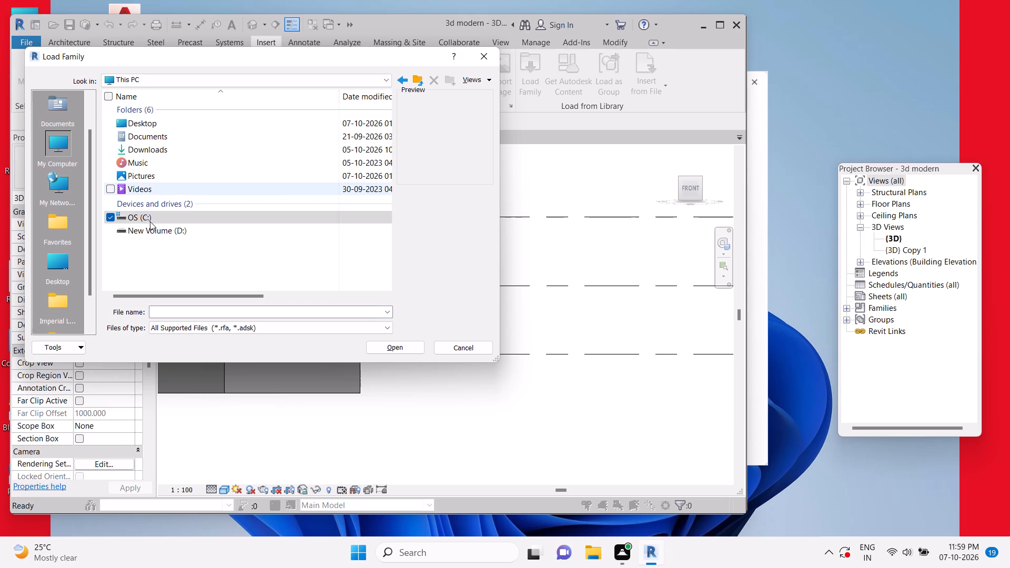
double_click(150, 227)
double_click(157, 135)
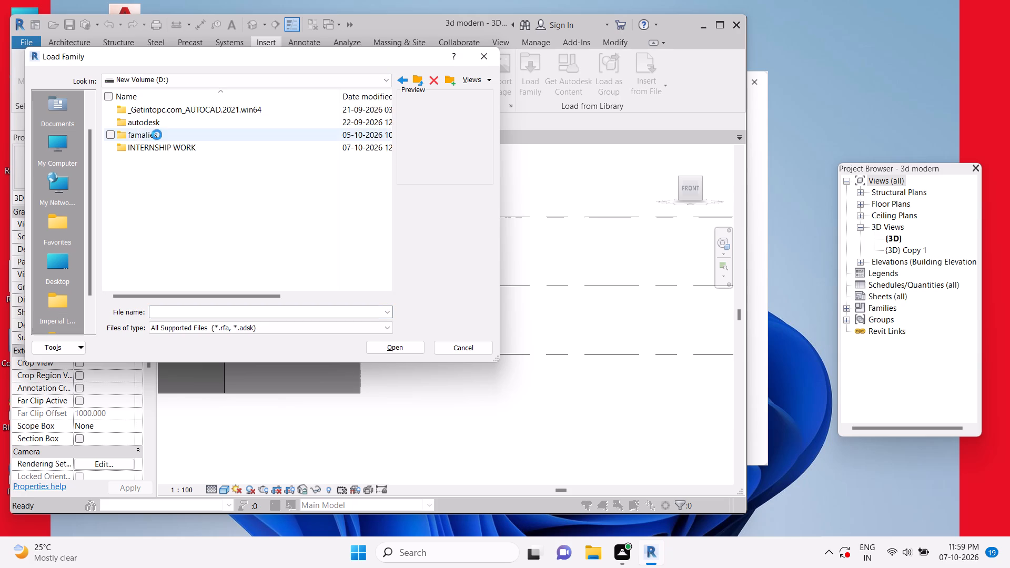
double_click(163, 108)
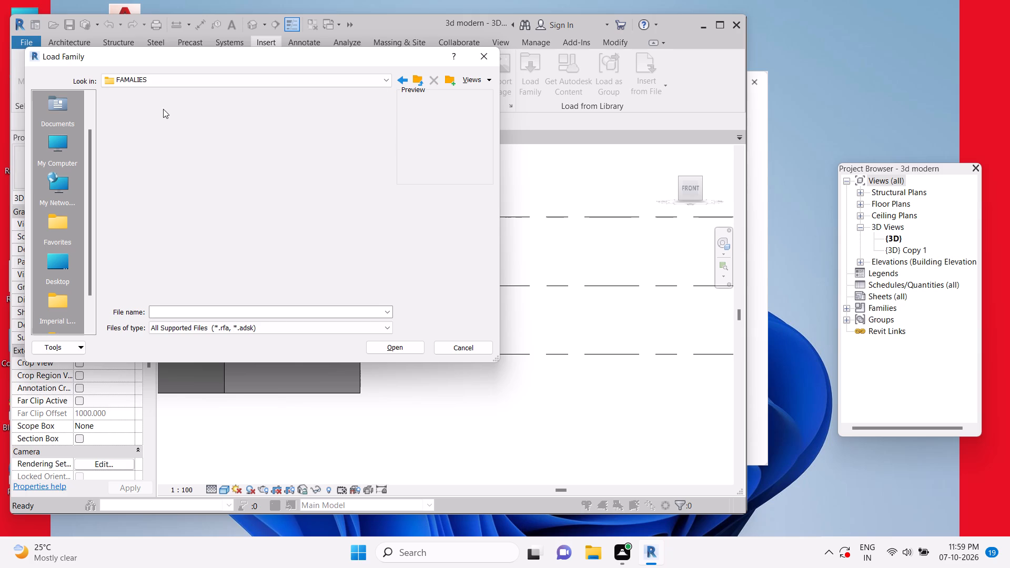
double_click(162, 110)
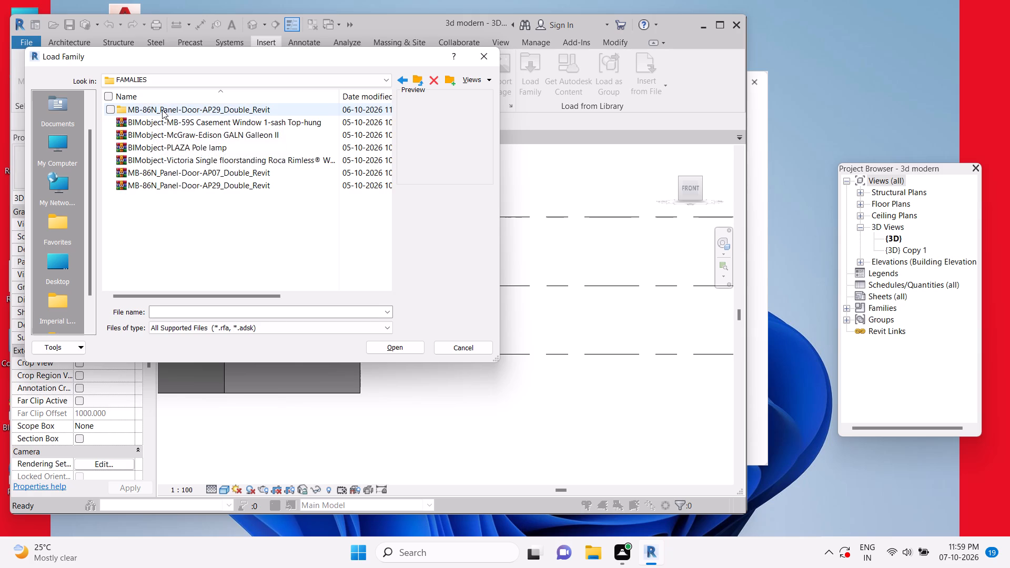
left_click(213, 115)
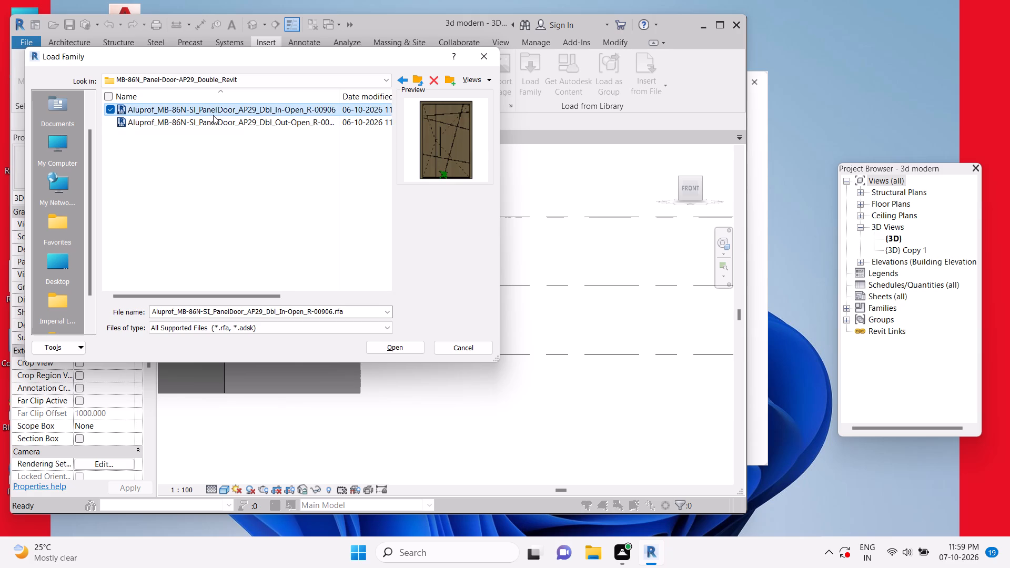
left_click(408, 81)
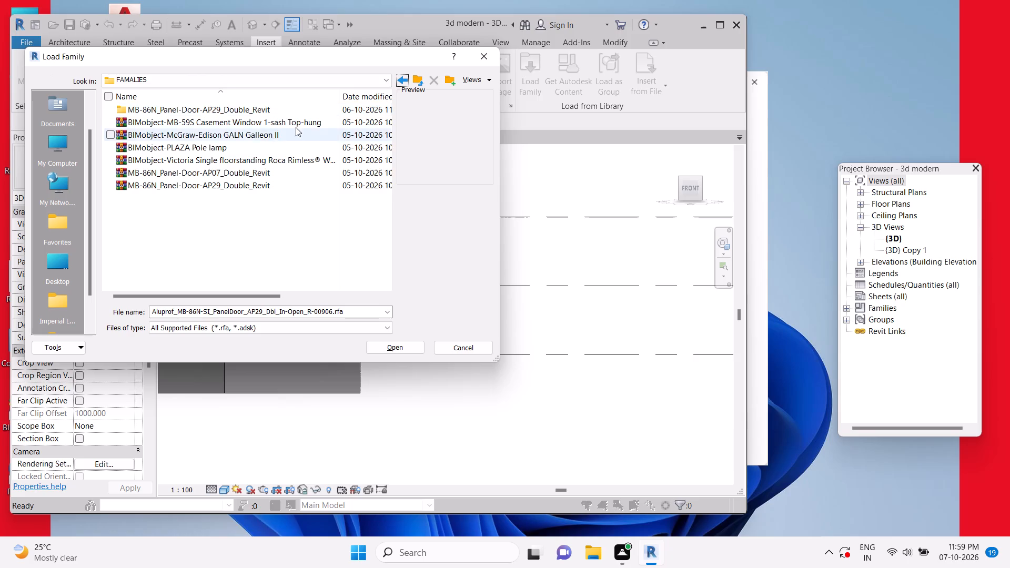
left_click(403, 79)
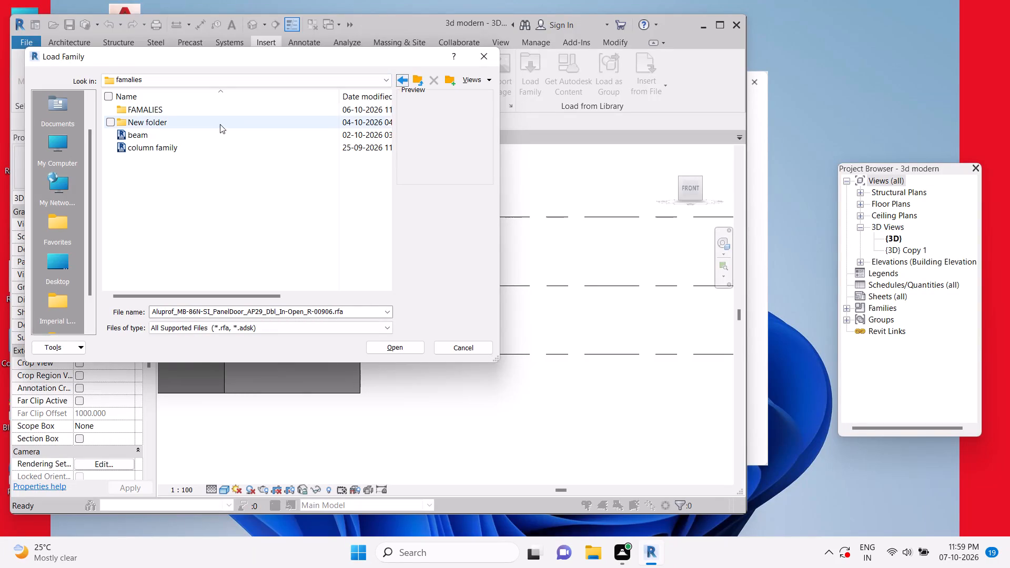
double_click(215, 124)
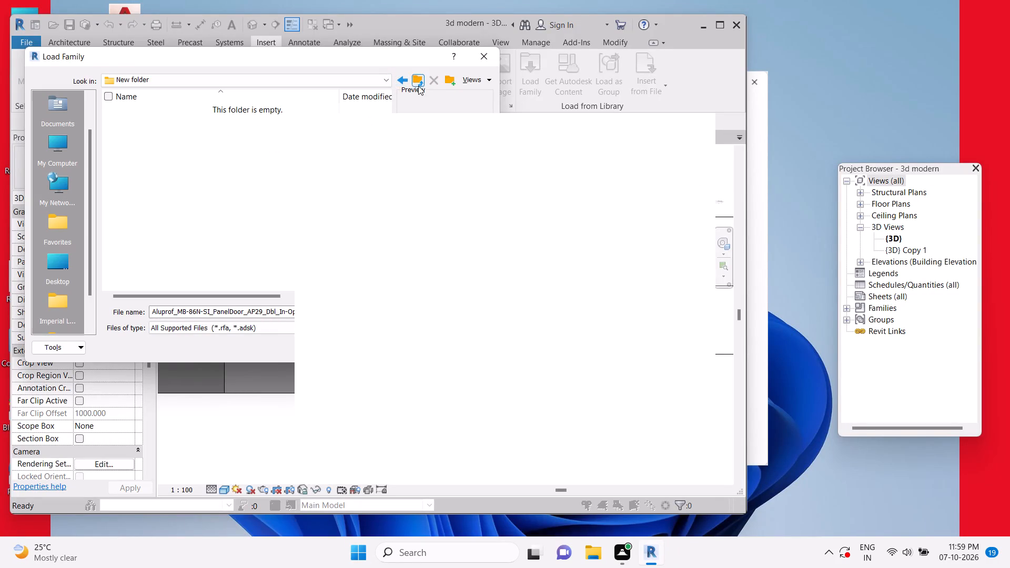
left_click(400, 84)
left_click(400, 84)
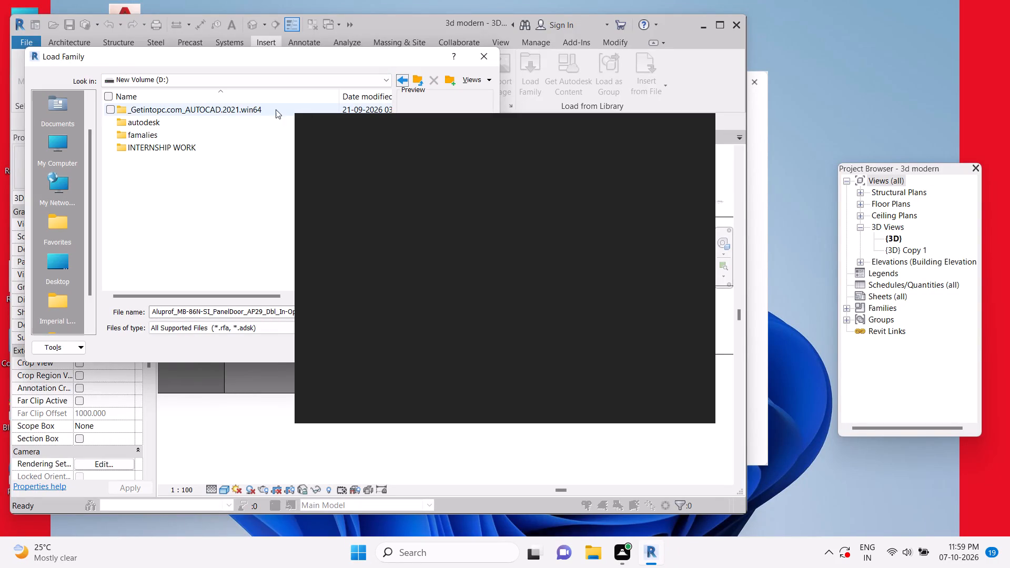
double_click(178, 148)
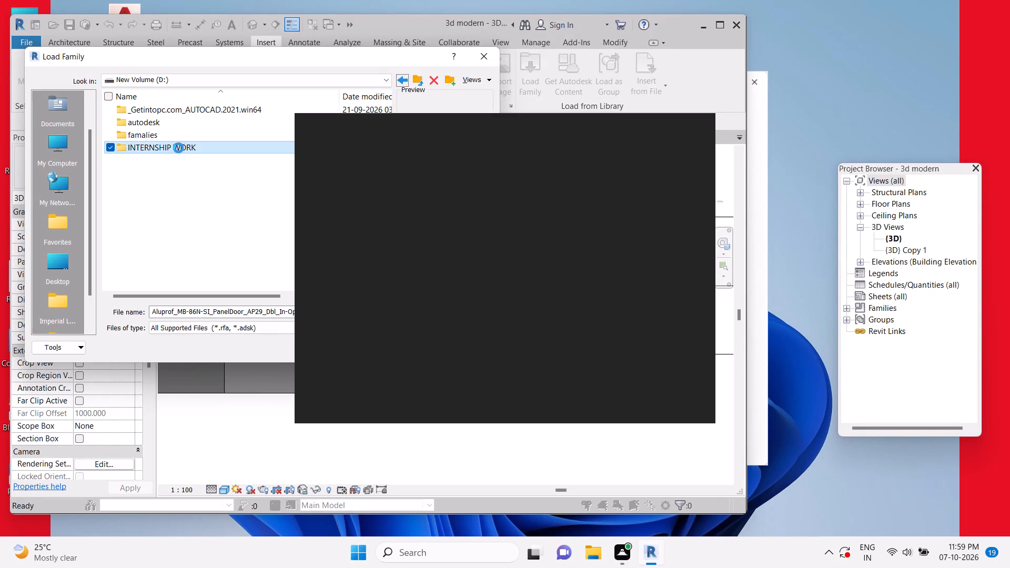
left_click(400, 76)
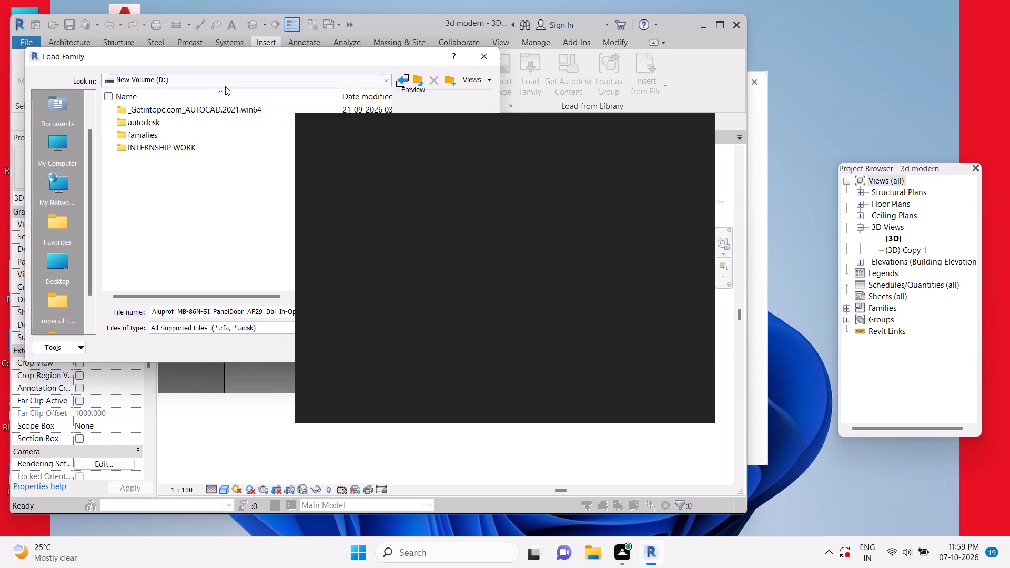
Load the second double-door family, the "no deux vantaux BALADE" one, from the Entrance door BALADE range folder in Downloads.
left_click(225, 86)
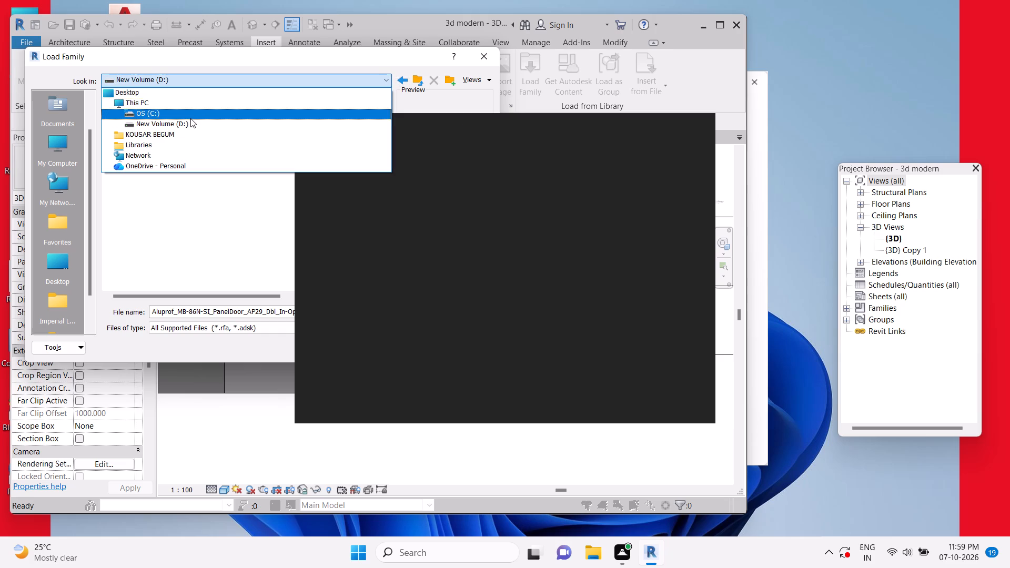
left_click(170, 105)
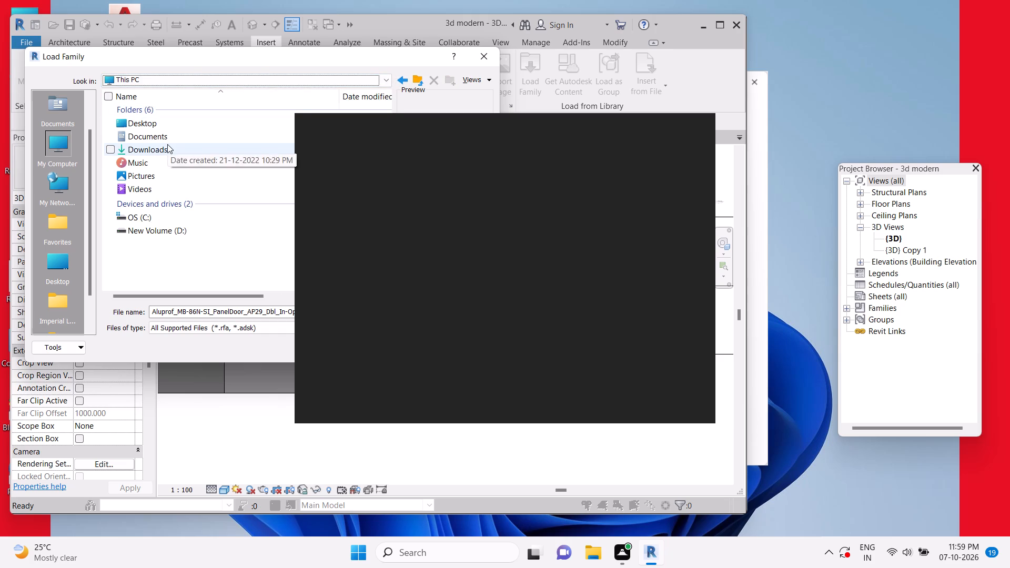
triple_click(167, 144)
double_click(166, 125)
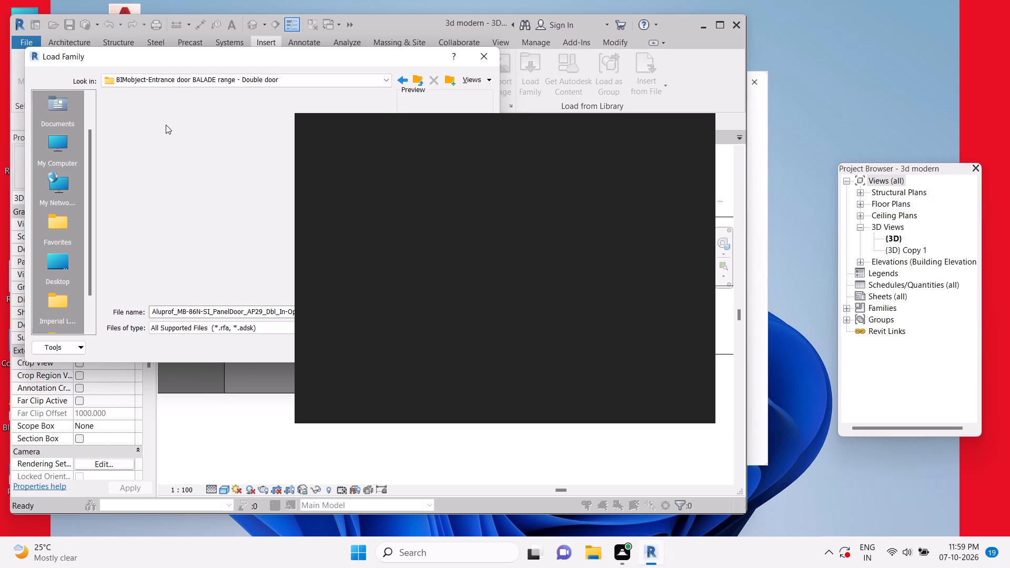
double_click(167, 111)
left_click(165, 117)
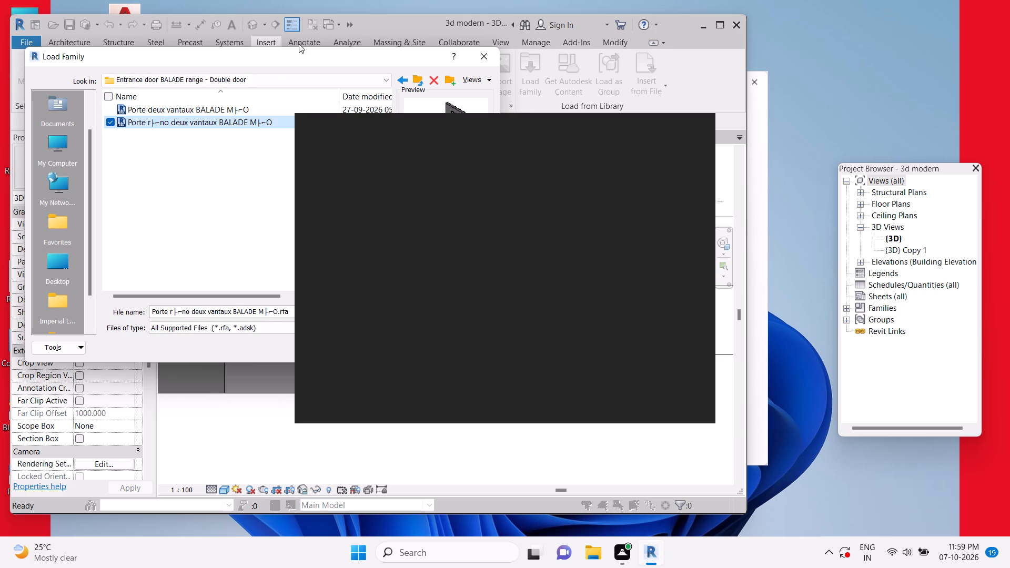
left_click_drag(292, 56, 123, 62)
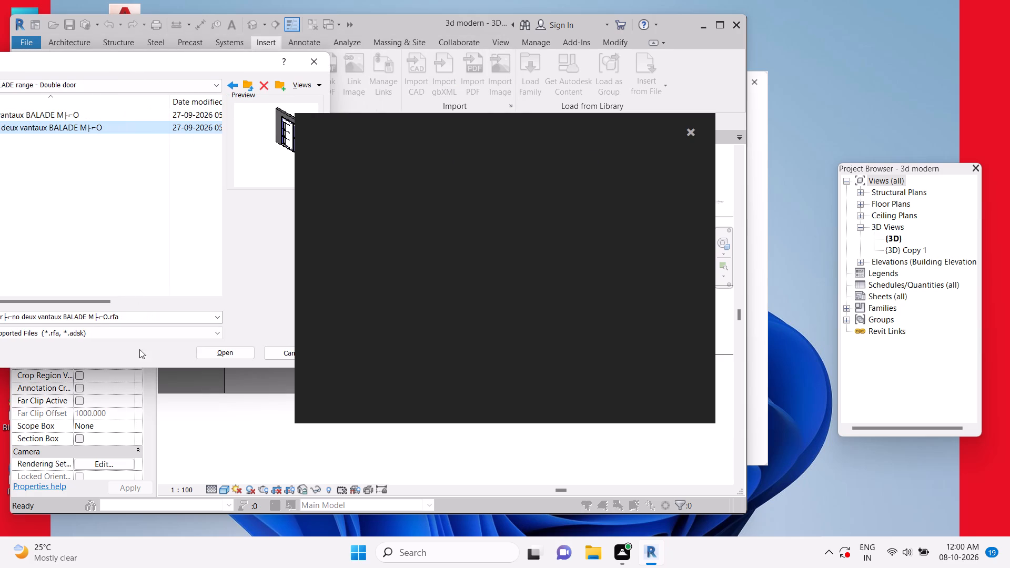
left_click(222, 358)
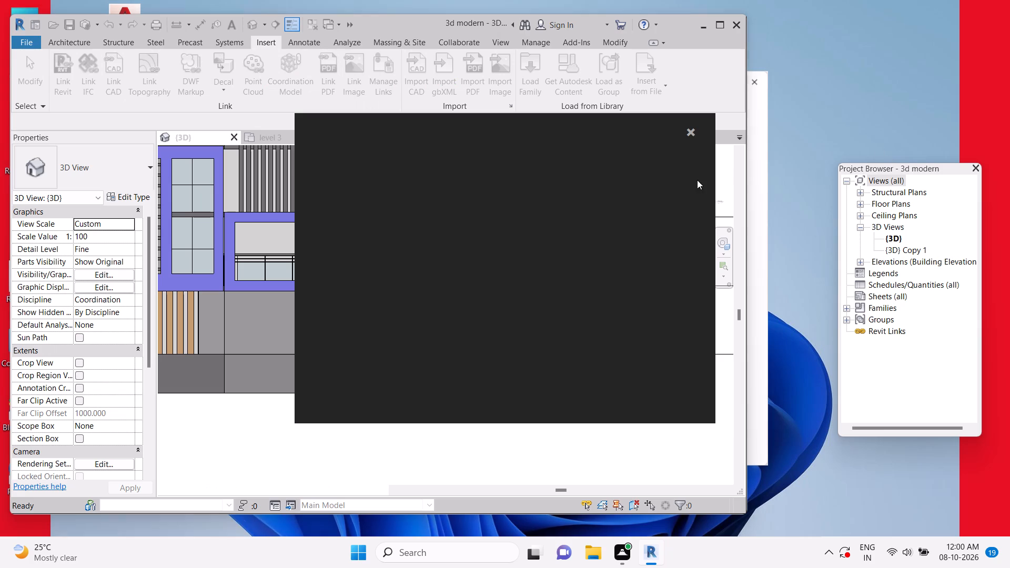
left_click(689, 131)
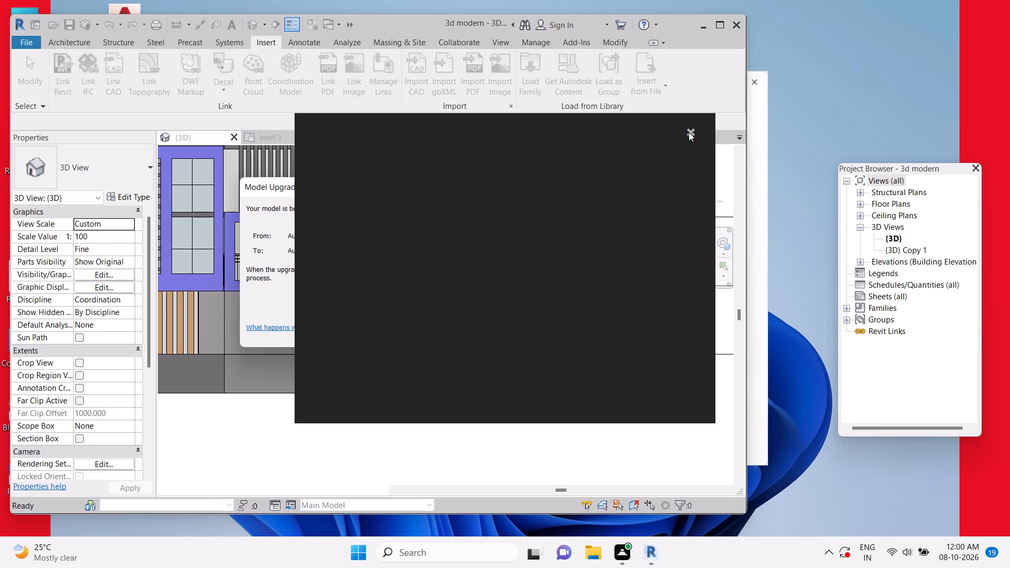
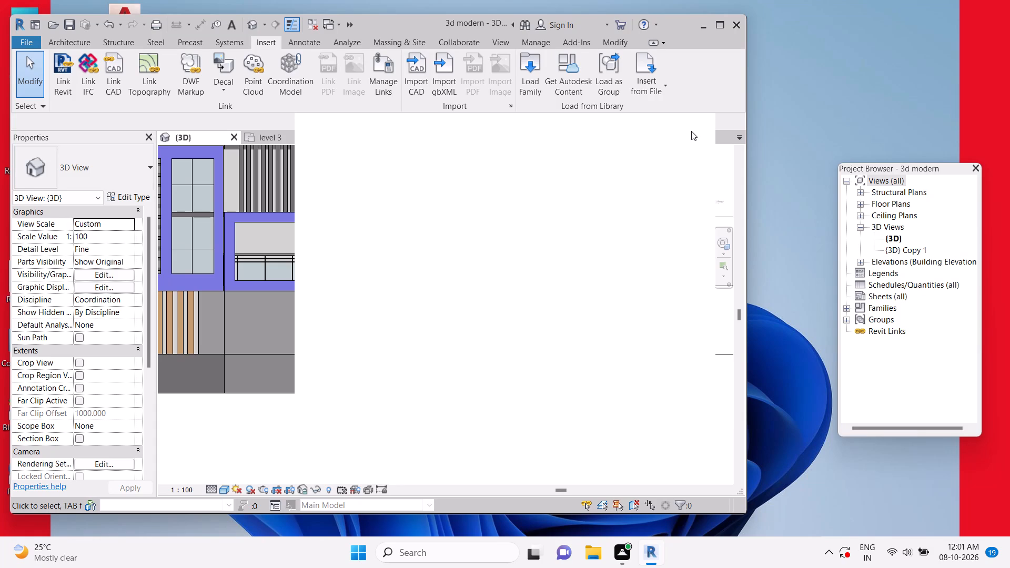
Save the 3d modern project with the newly loaded door family.
key("ctrl+s")
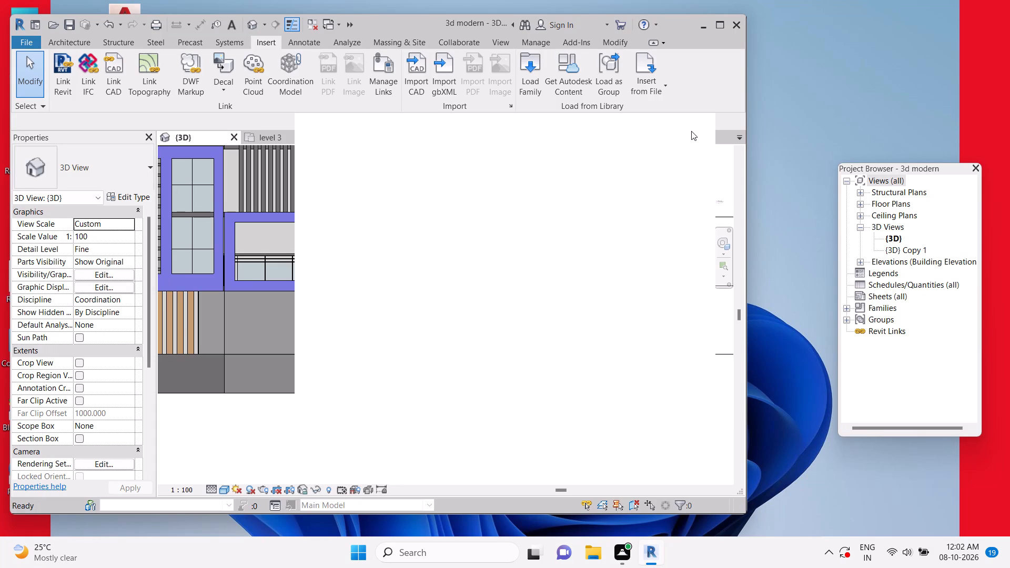
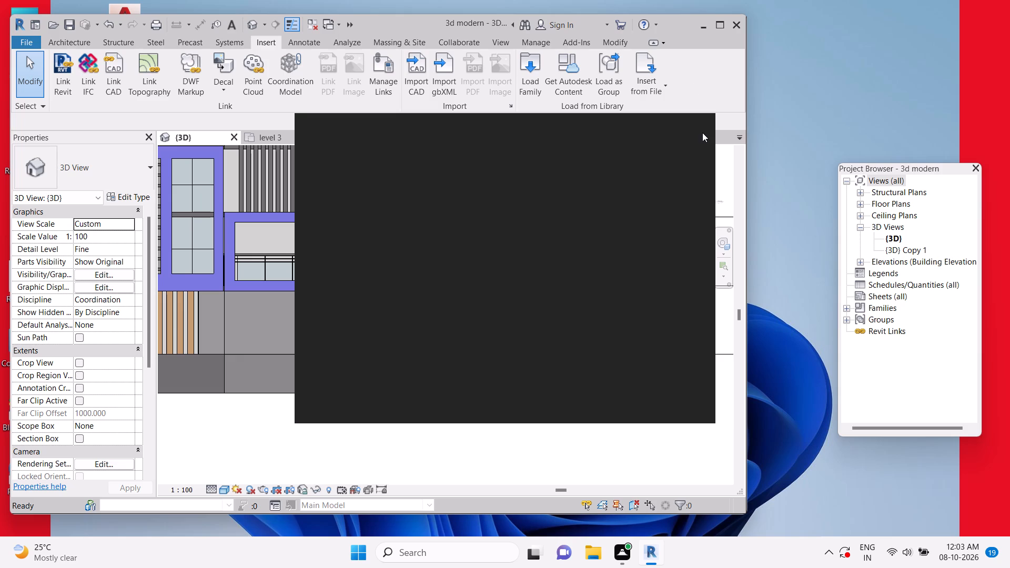
Place the loaded BALADE double door in the ground-floor front wall beneath the balcony, near the facade's outer corner.
left_click(693, 130)
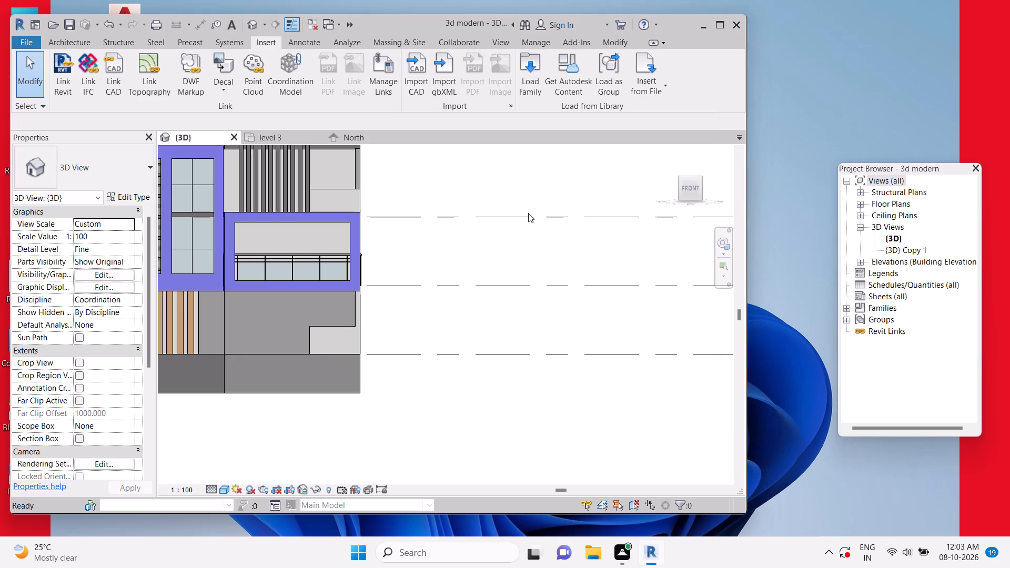
middle_click_drag(413, 276, 486, 285)
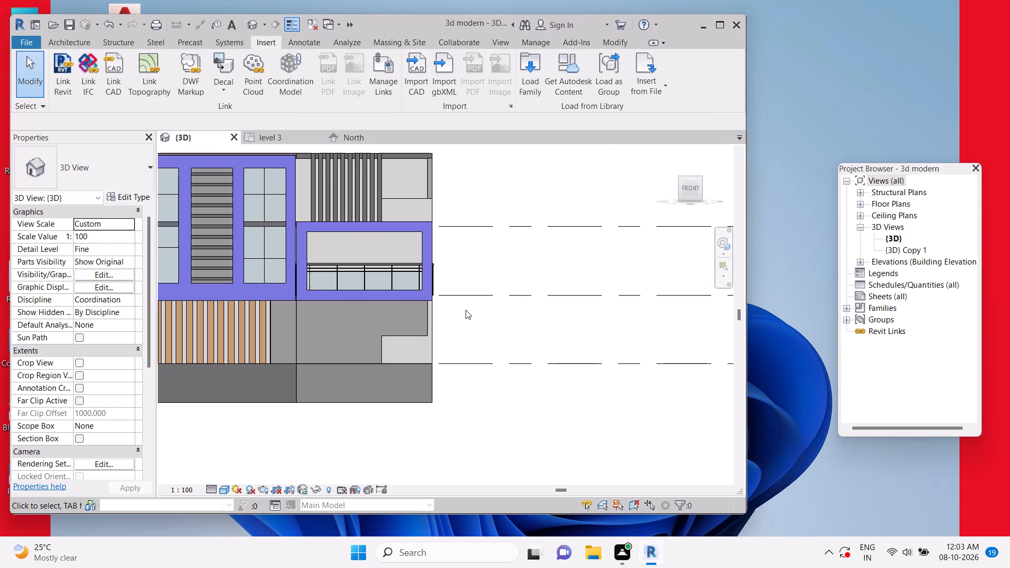
left_click(80, 38)
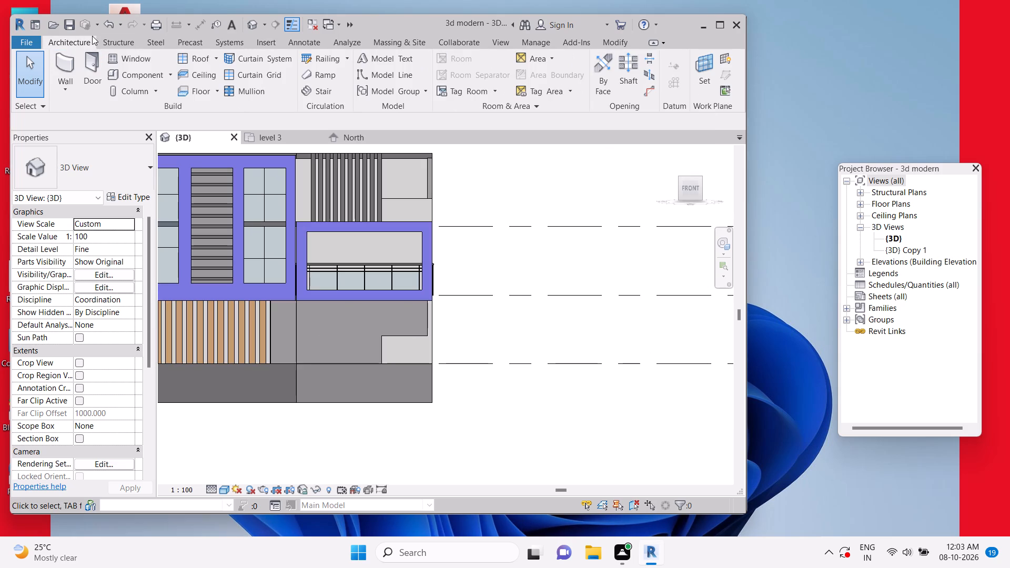
left_click(95, 62)
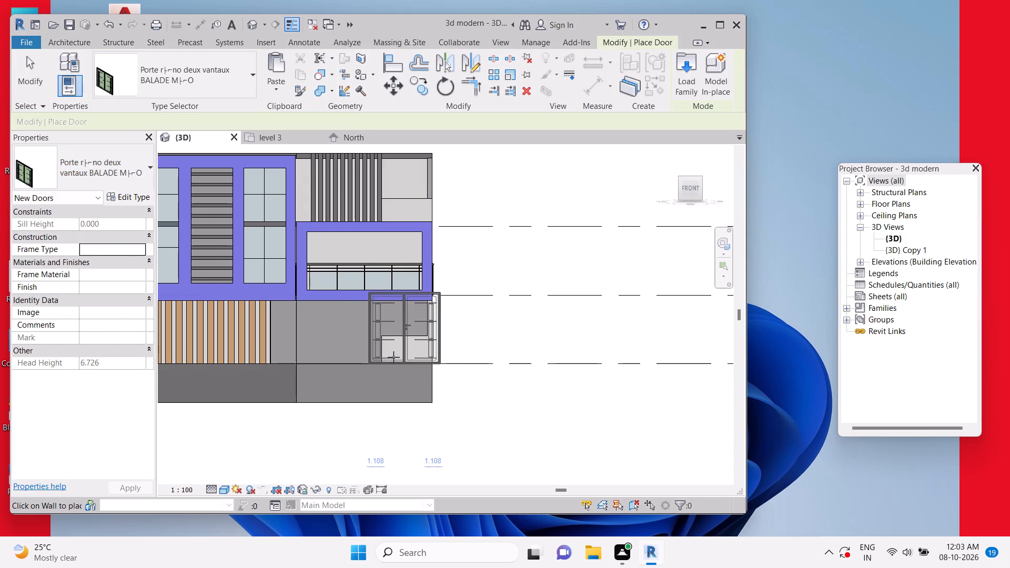
left_click(392, 358)
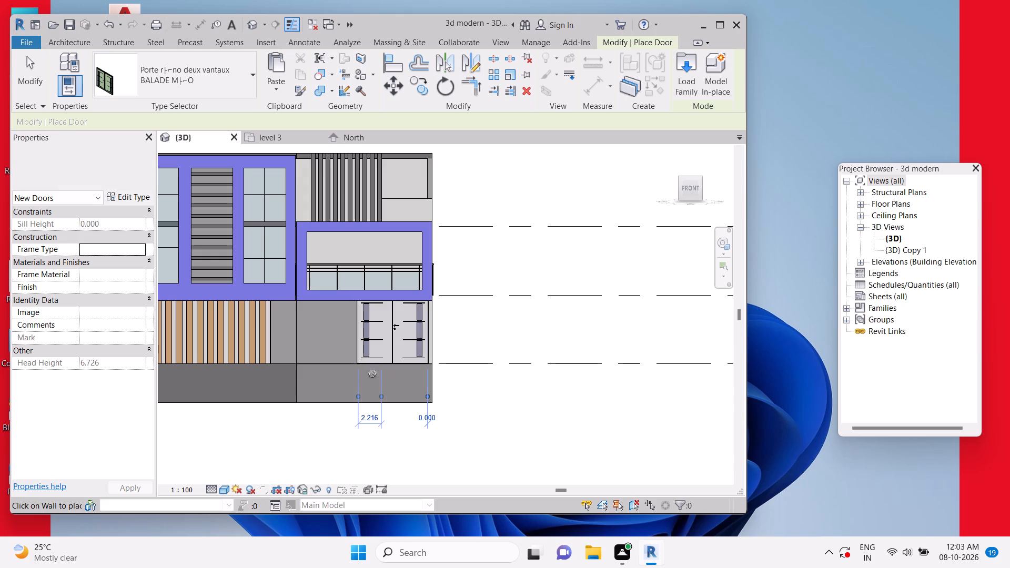
key("Escape")
key("Escape")
key("Escape")
key("Escape")
key("Escape")
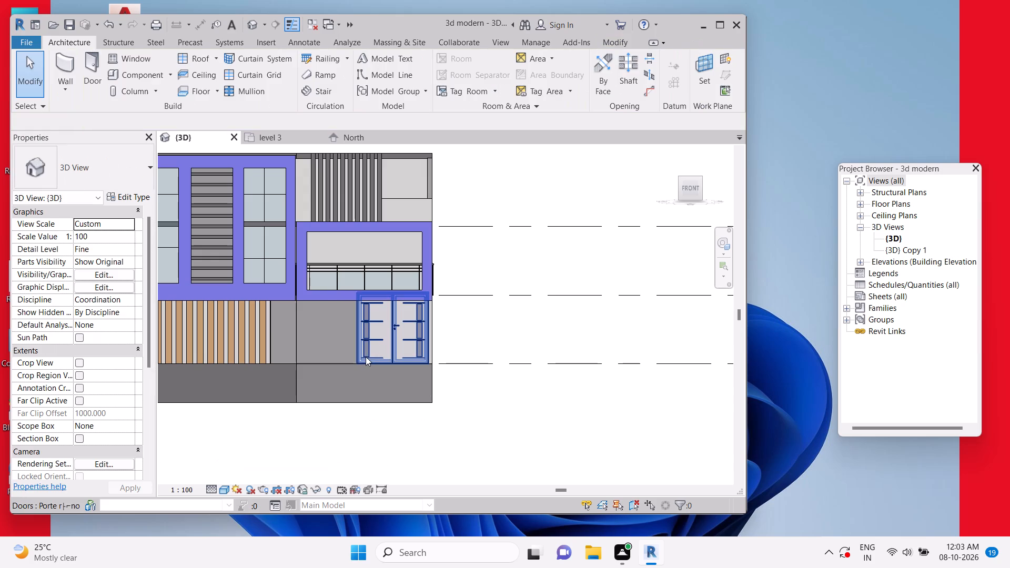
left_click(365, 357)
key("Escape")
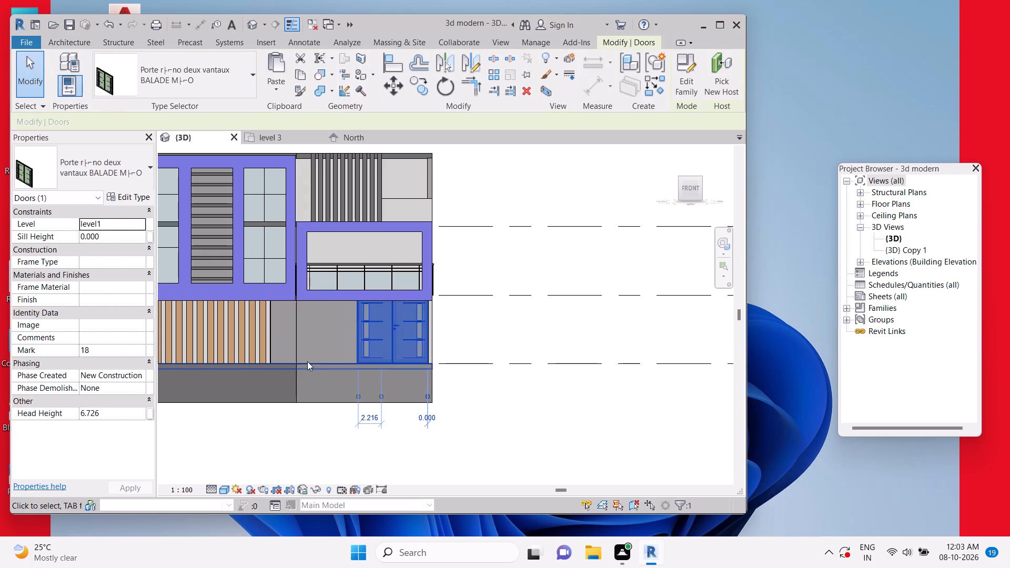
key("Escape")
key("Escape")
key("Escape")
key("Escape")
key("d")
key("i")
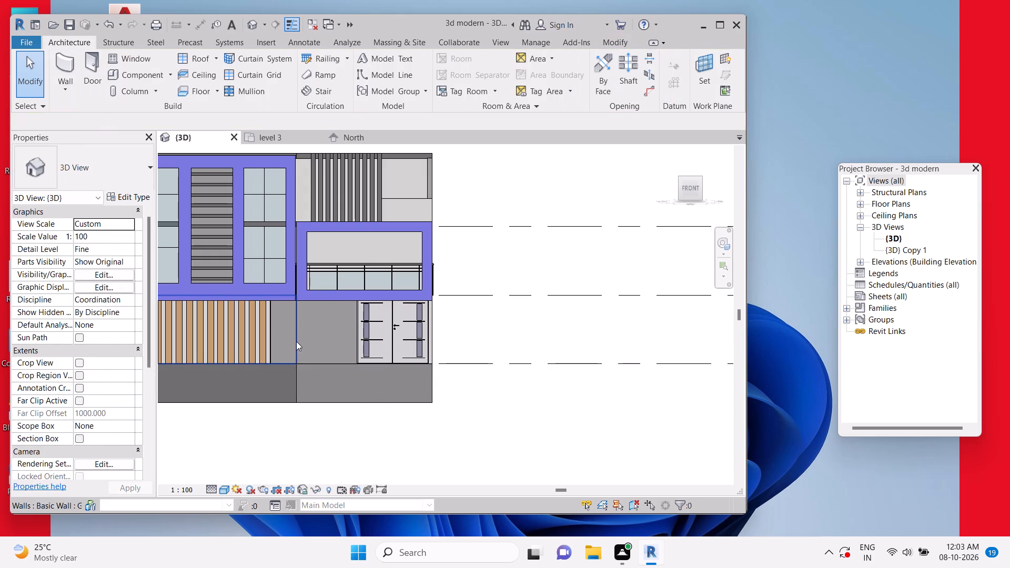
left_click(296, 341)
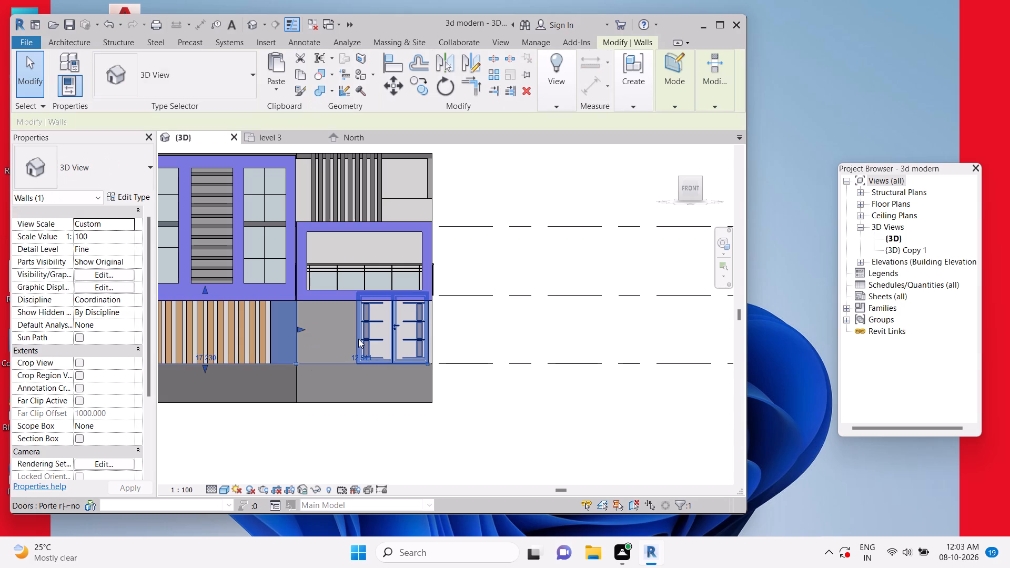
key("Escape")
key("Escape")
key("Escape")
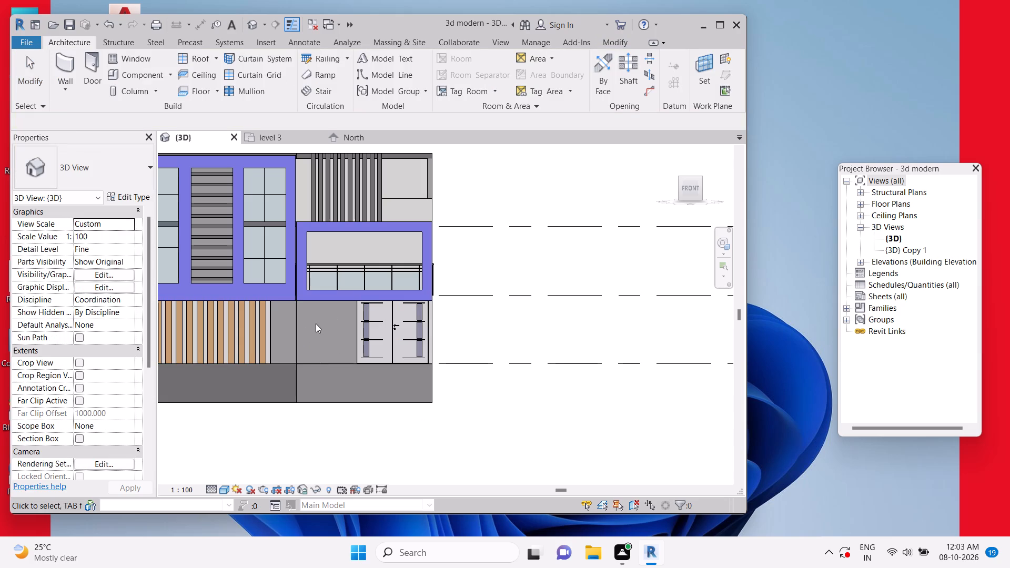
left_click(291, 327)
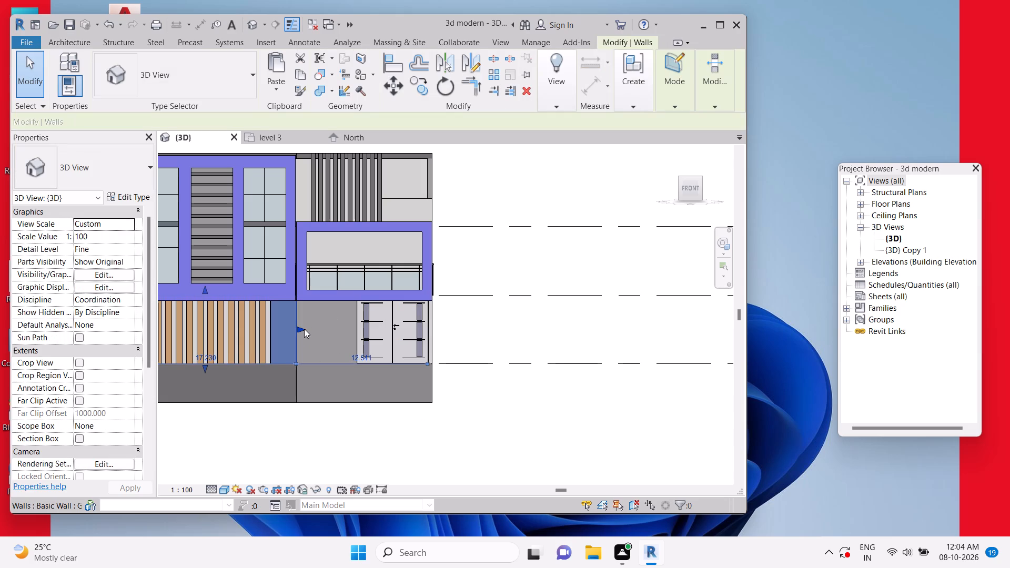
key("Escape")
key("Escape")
Set the Rough Height of the placed double door's type to 4.000.
left_click(354, 328)
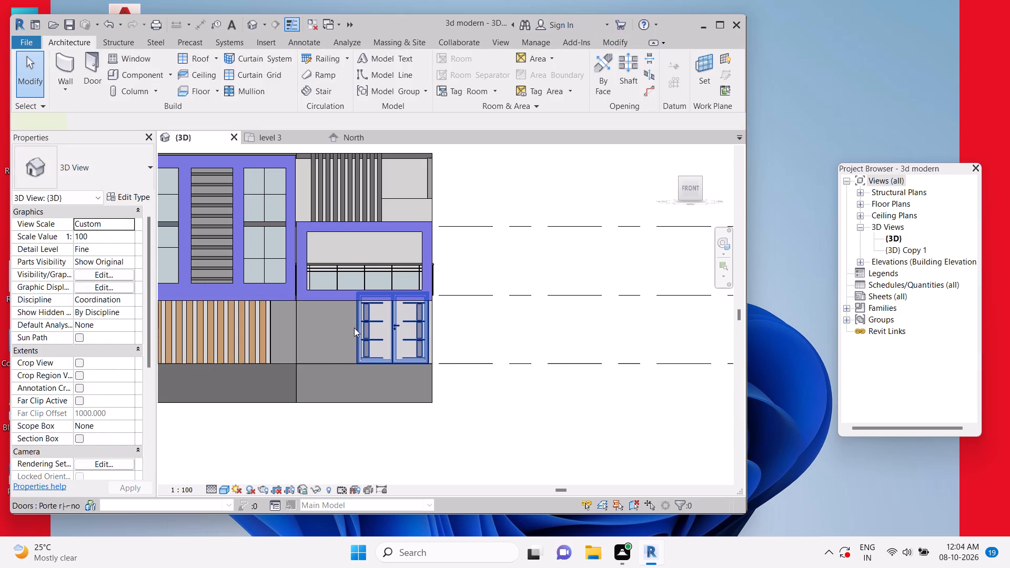
left_click(135, 197)
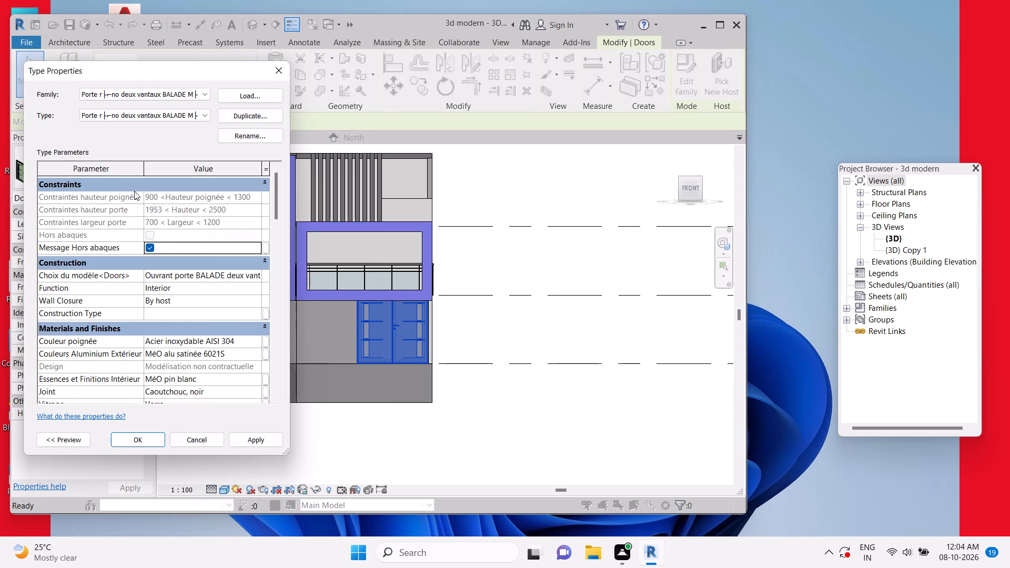
scroll(196, 289, "down", 11)
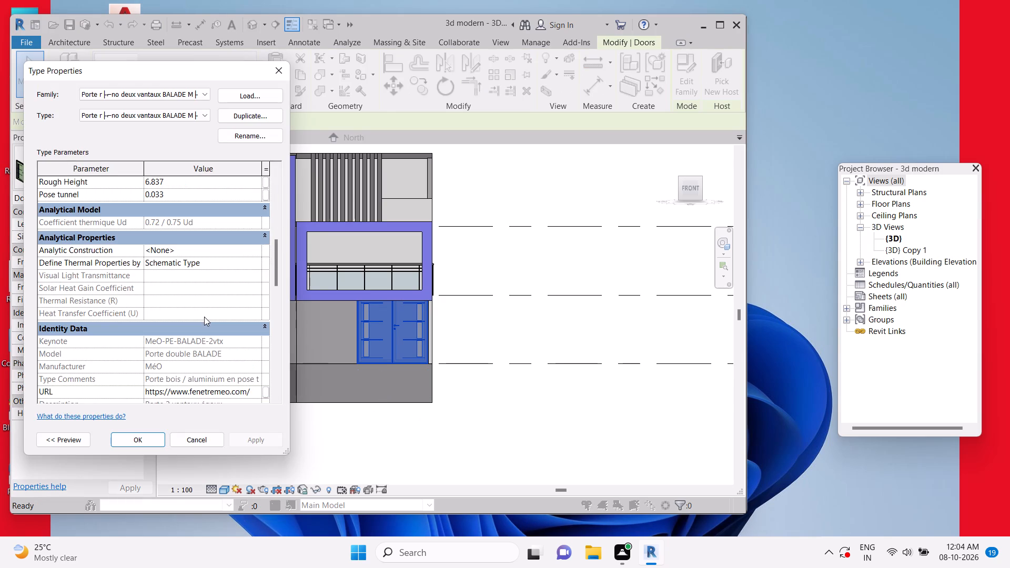
scroll(204, 317, "up", 1)
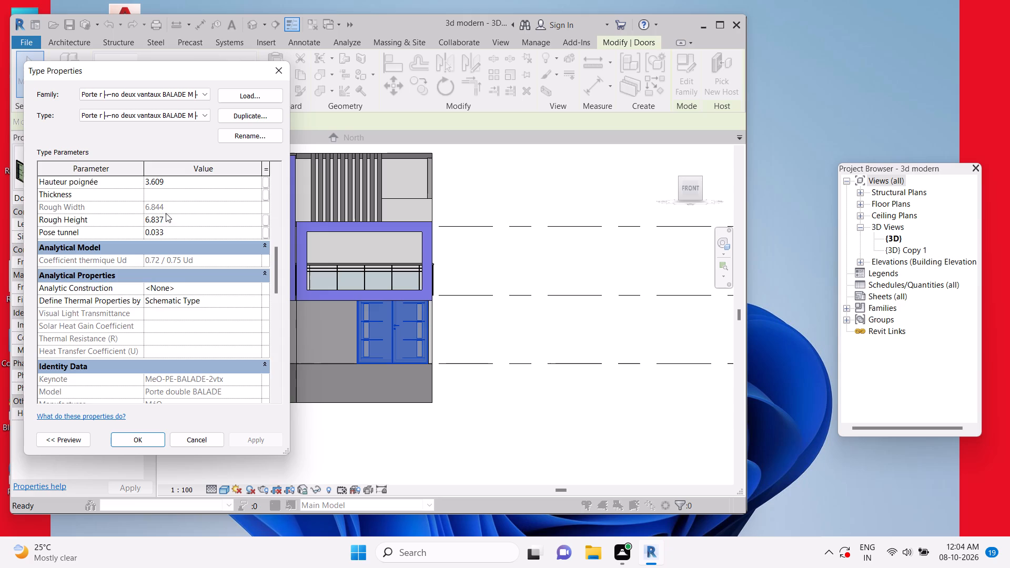
scroll(188, 315, "down", 12)
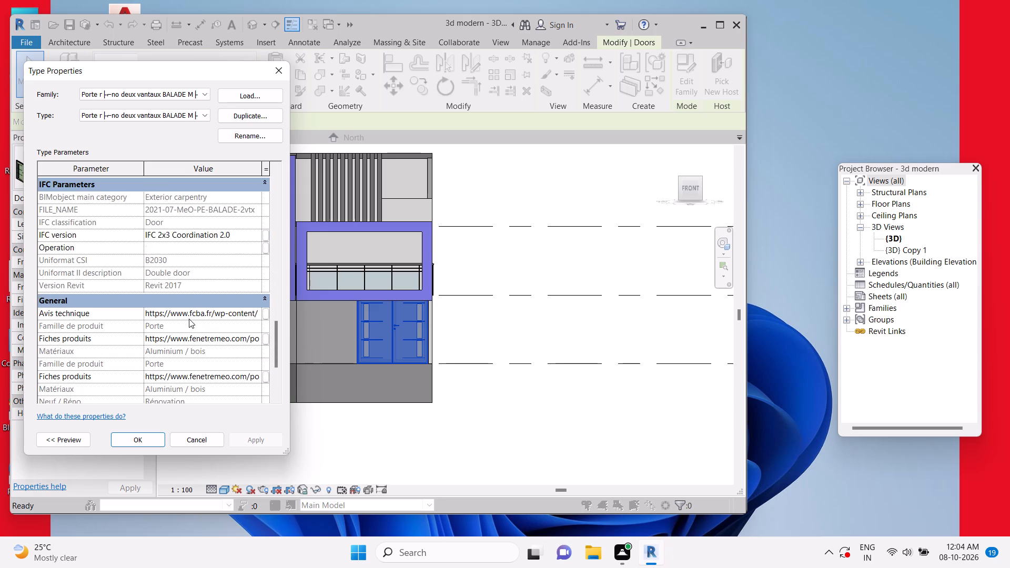
scroll(189, 319, "down", 8)
scroll(171, 373, "up", 3)
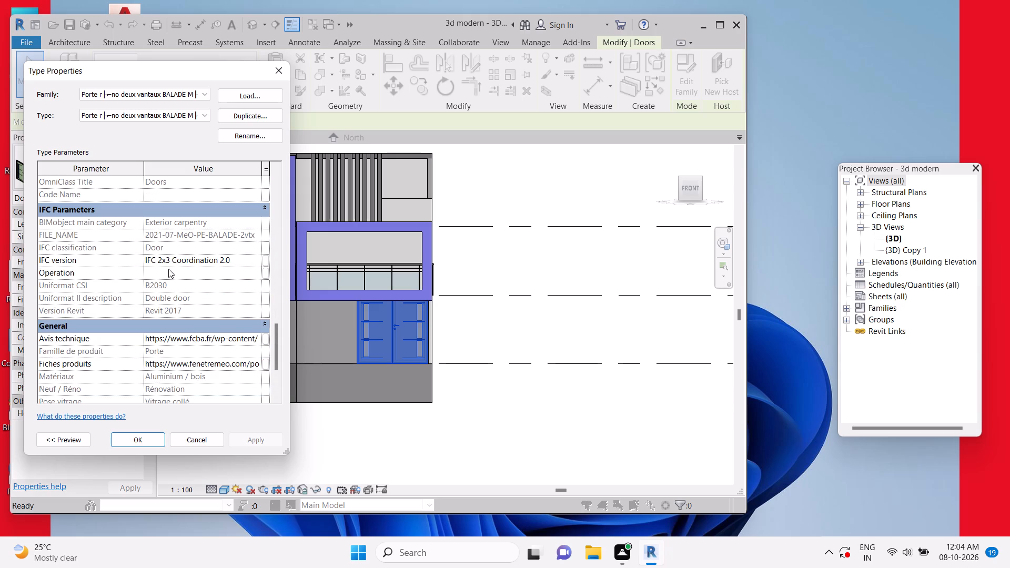
scroll(168, 269, "up", 3)
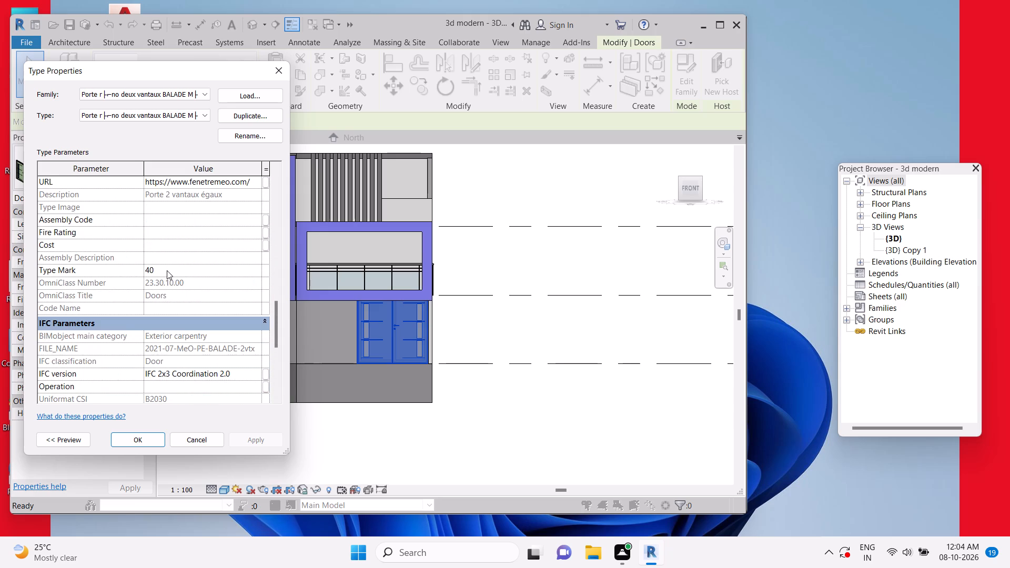
scroll(167, 270, "up", 6)
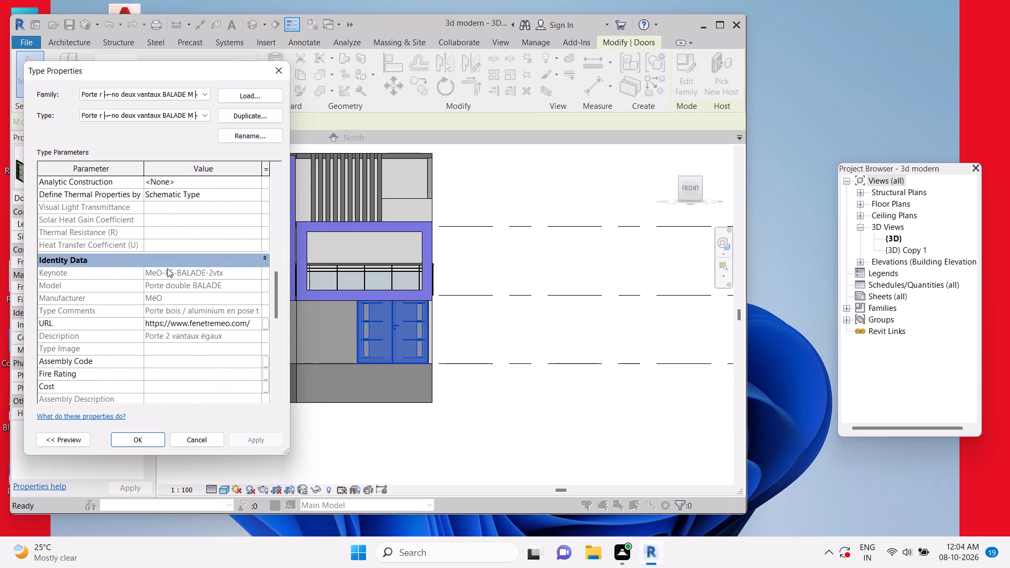
scroll(167, 268, "up", 2)
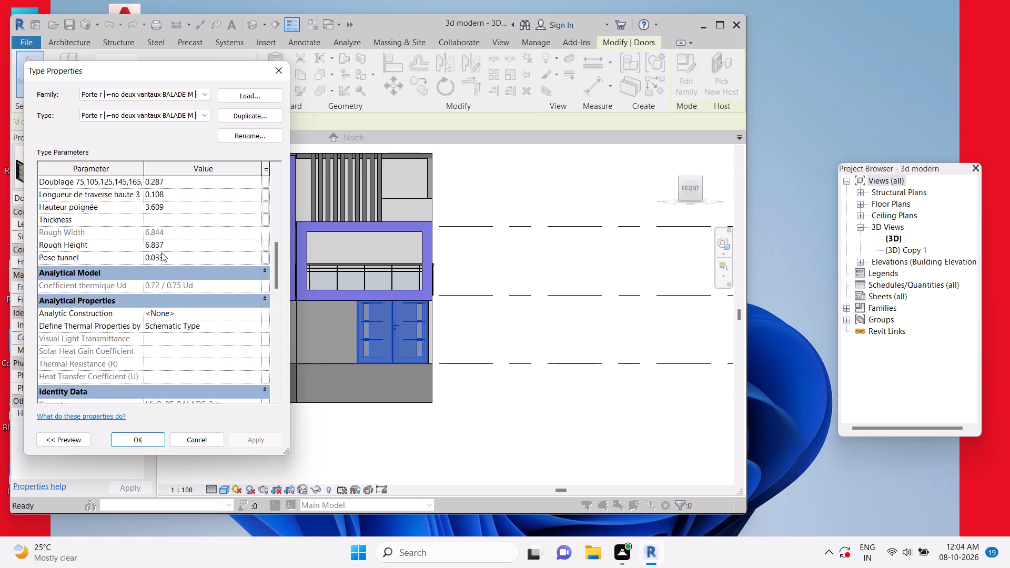
left_click(167, 232)
left_click(174, 232)
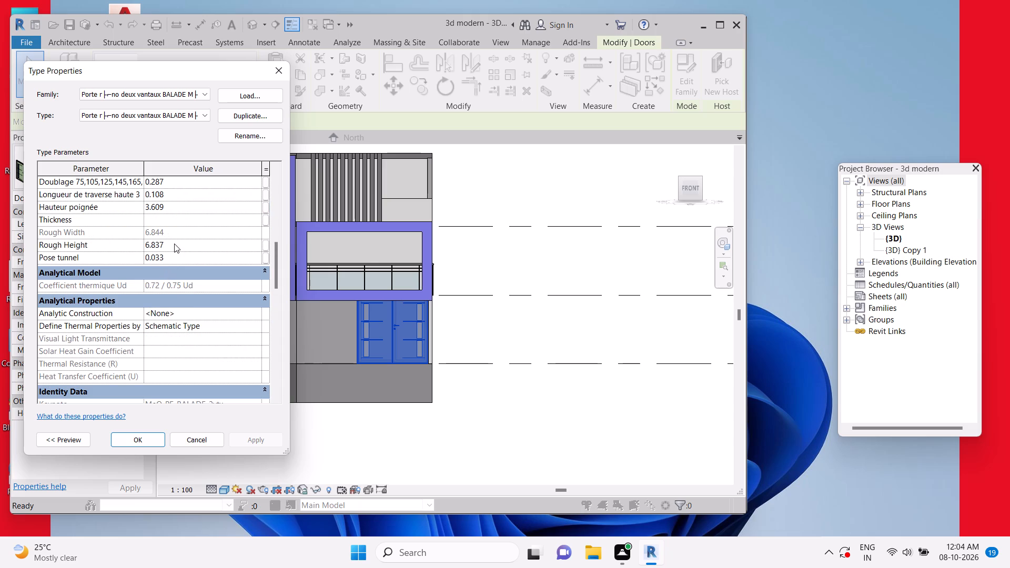
left_click(174, 244)
left_click_drag(177, 248, 144, 257)
key("4")
left_click(251, 440)
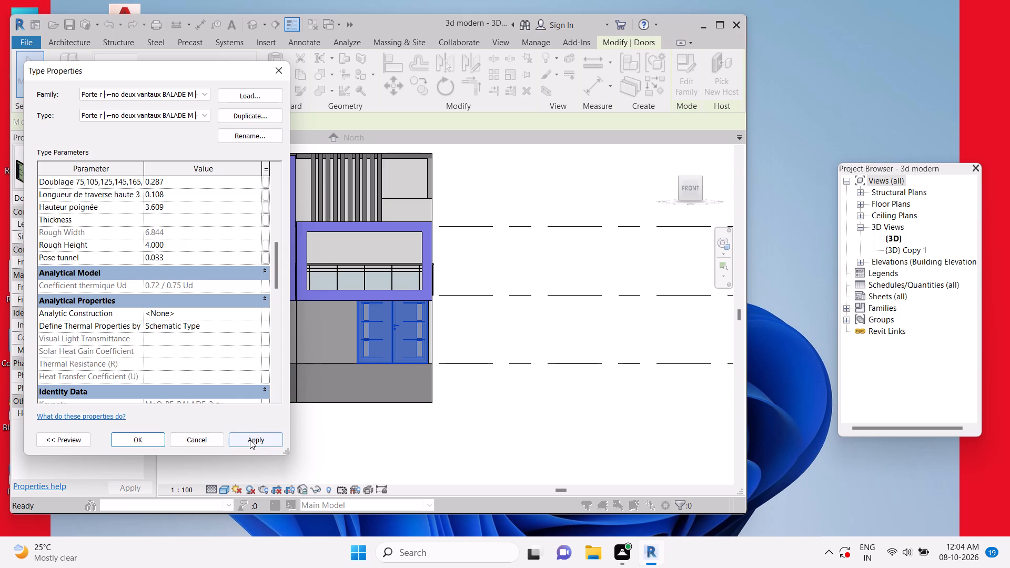
left_click(146, 437)
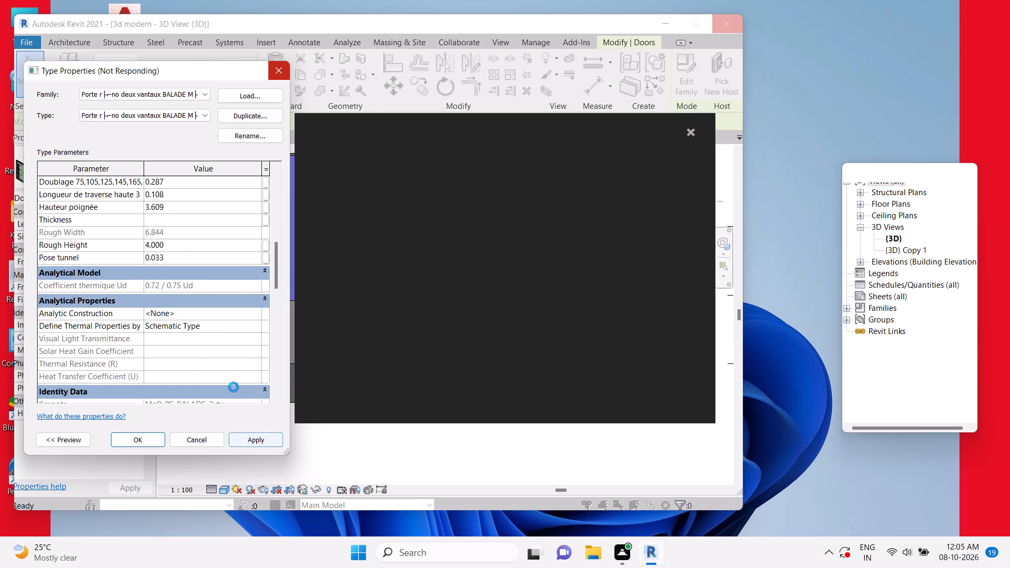
left_click(693, 130)
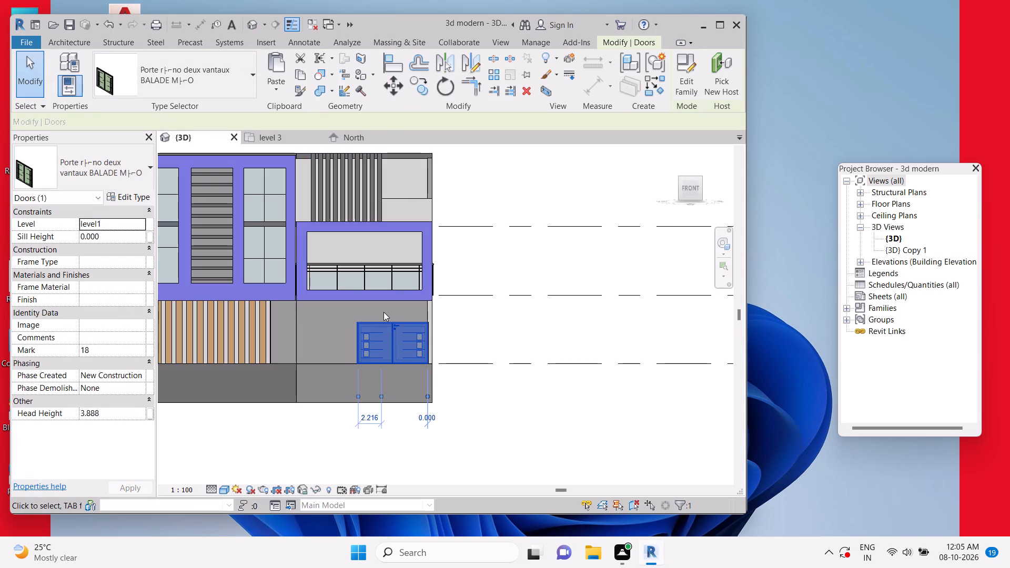
key("Escape")
key("Escape")
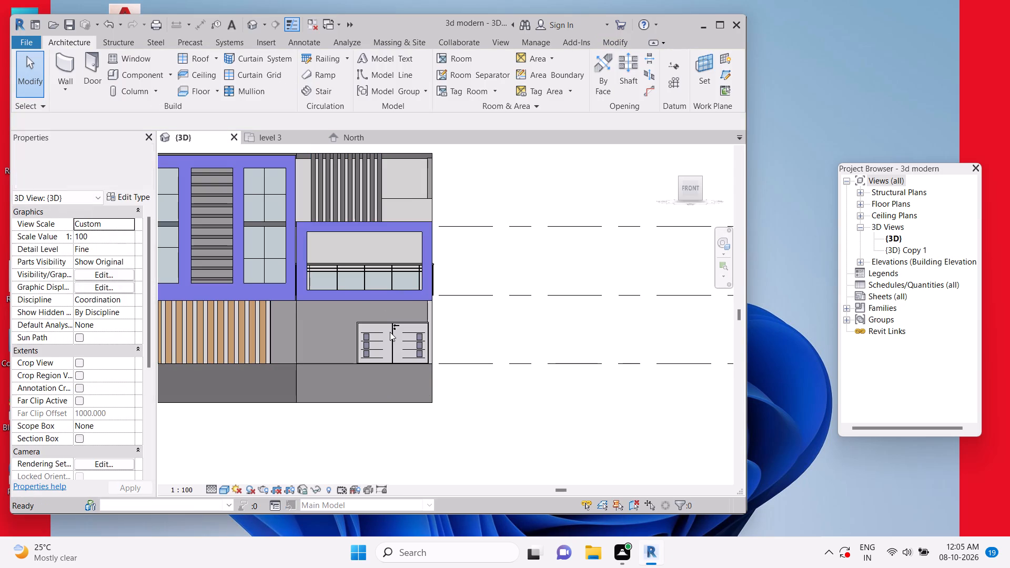
Move the double door along the wall toward the timber slats, setting its larger temporary offset dimension to 6.
left_click(395, 331)
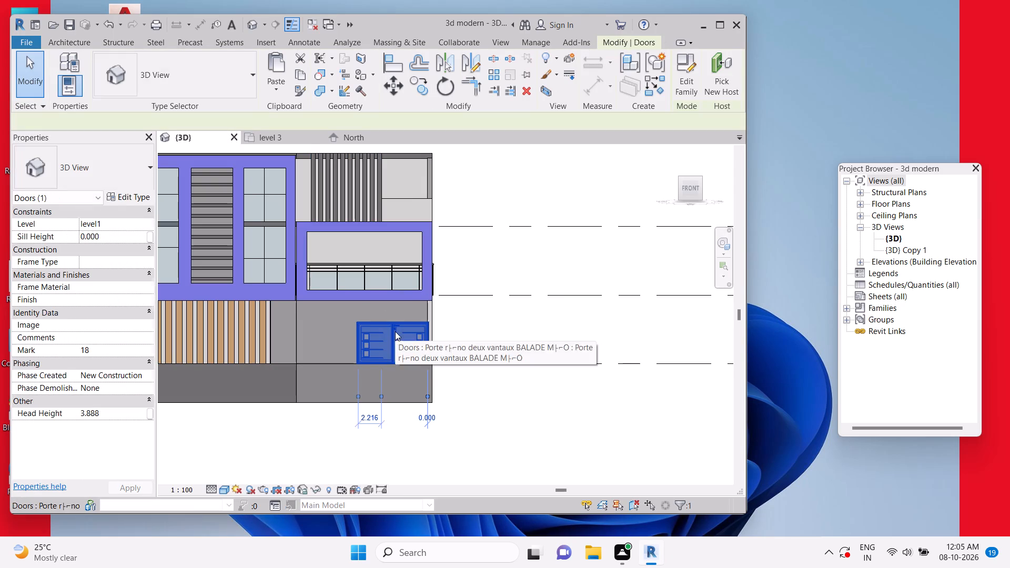
key("Left")
key("Left")
key("Left")
key("Left")
key("Left")
key("Left")
key("Left")
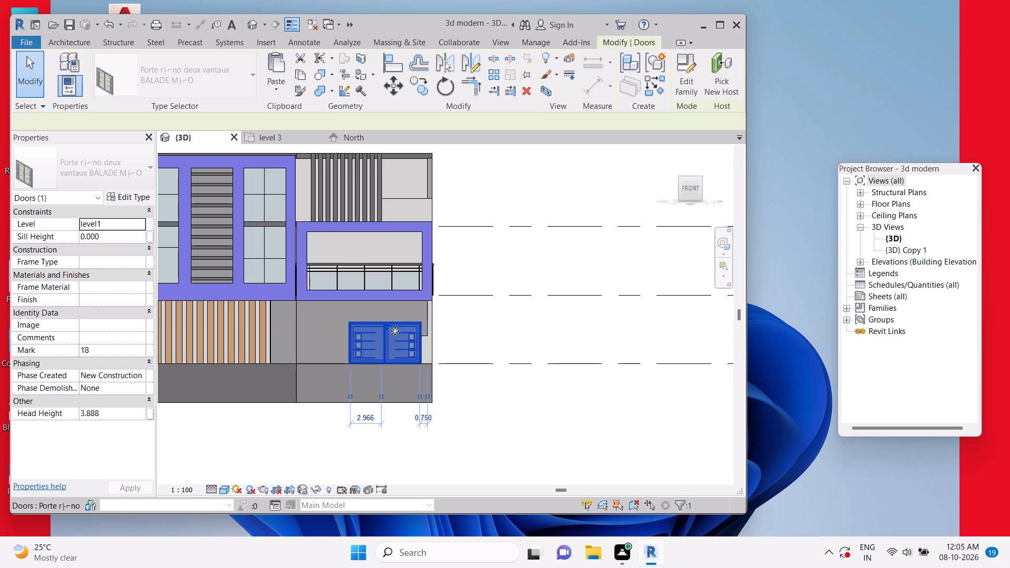
left_click(369, 417)
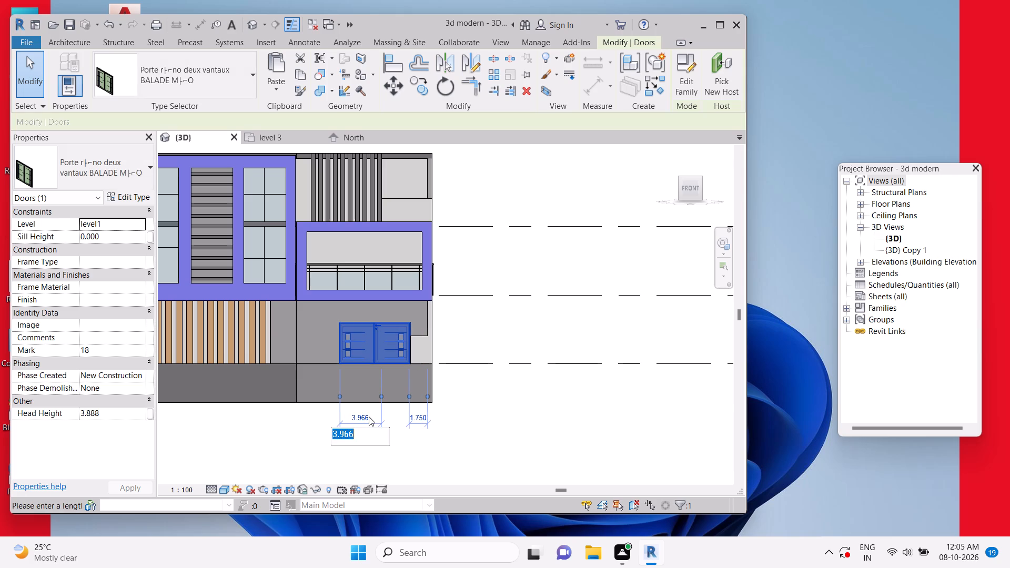
key("6")
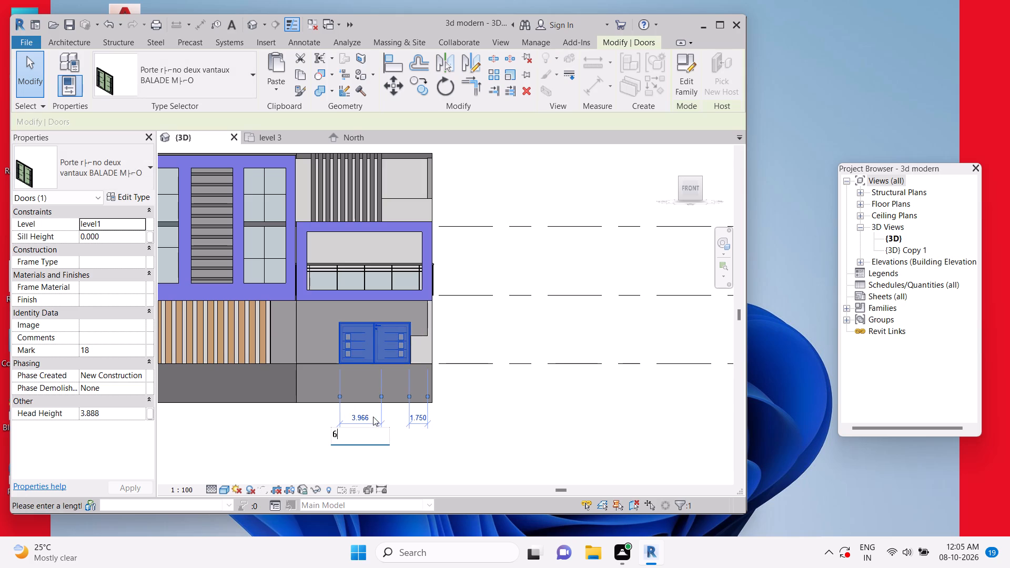
key("Return")
key("Escape")
key("Escape")
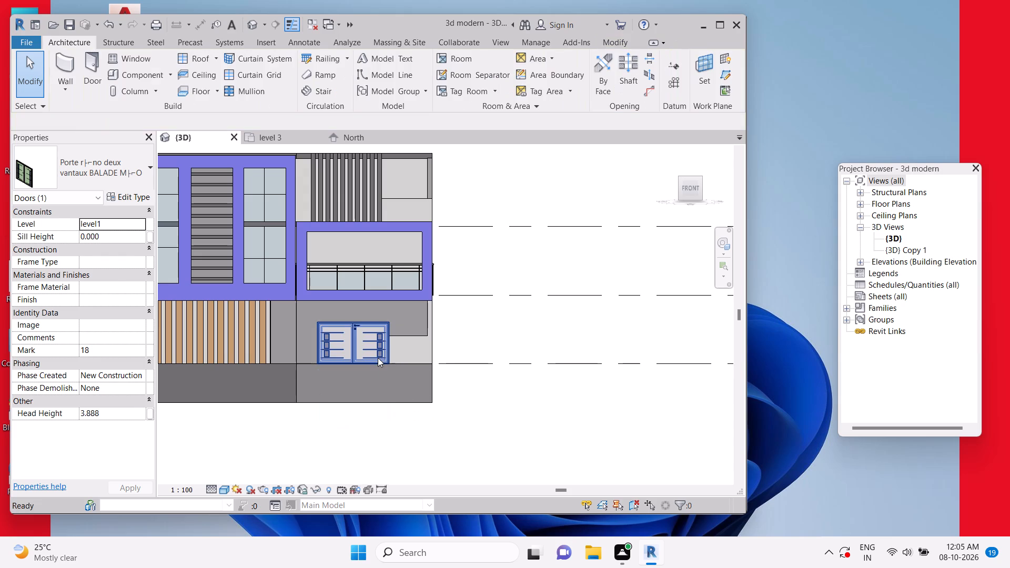
Nudge the double door slightly further along the ground-floor front wall toward the timber slats.
left_click(388, 344)
key("Left")
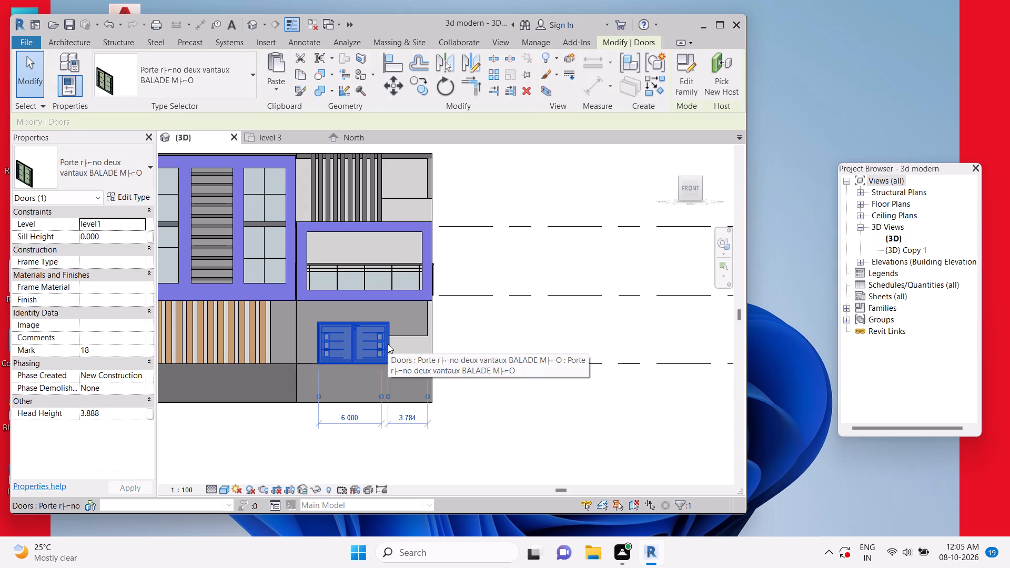
key("Left")
key("Left")
key("Left")
key("Left")
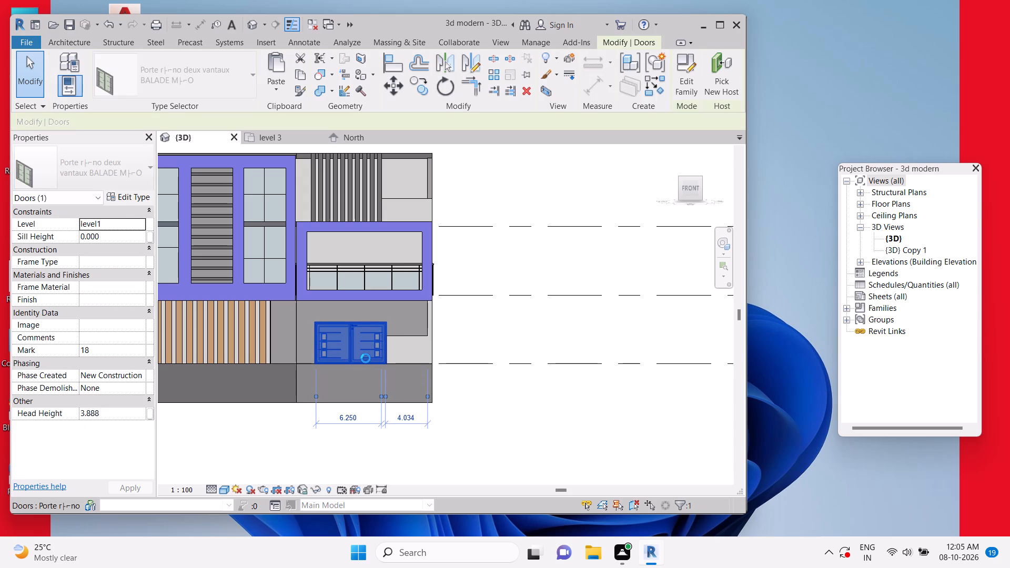
key("Escape")
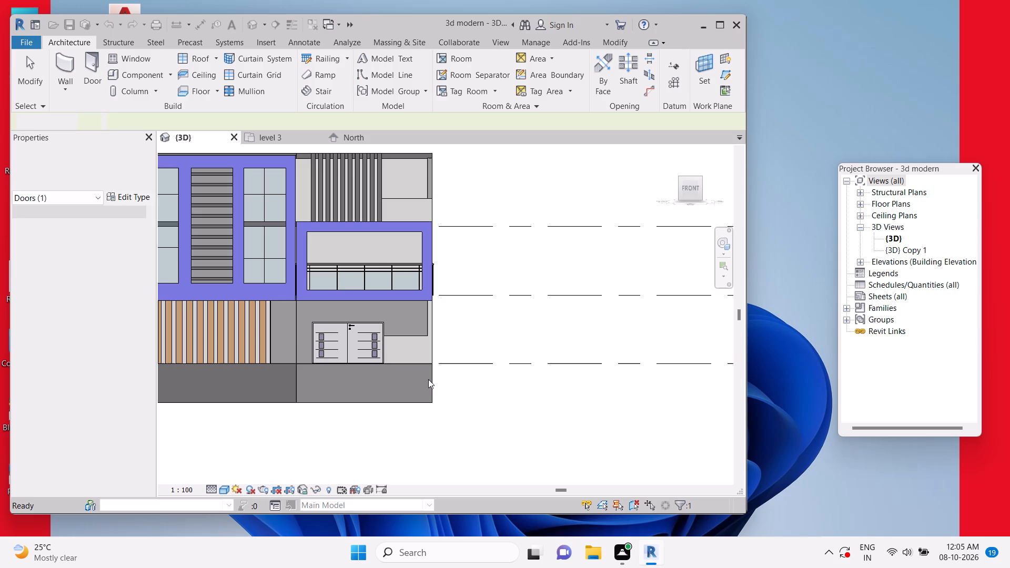
Nudge the double door along the ground-floor front wall, away from the timber slats and toward the facade's outer corner.
key("Escape")
left_click(382, 331)
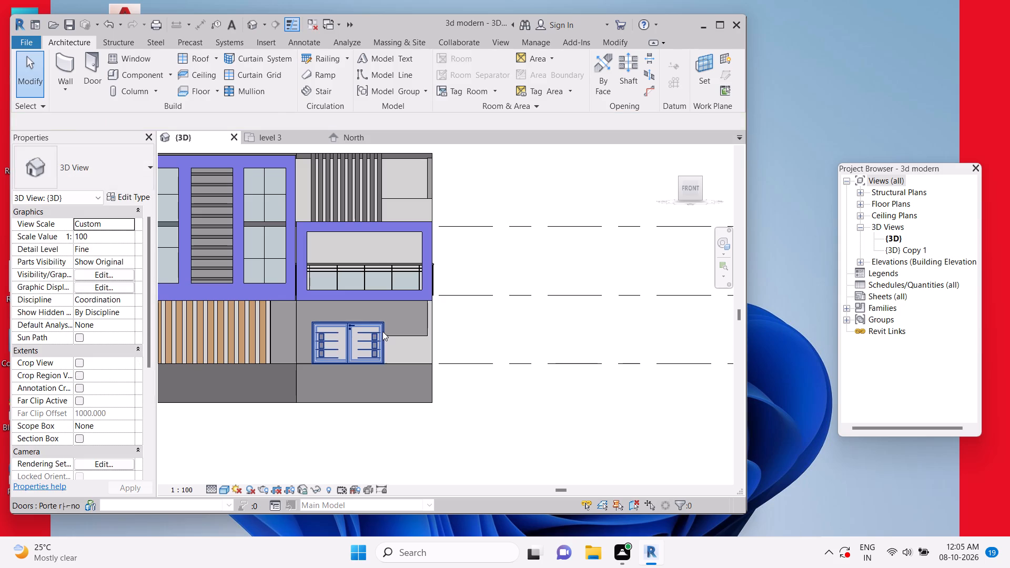
key("Right")
key("Right")
key("Right")
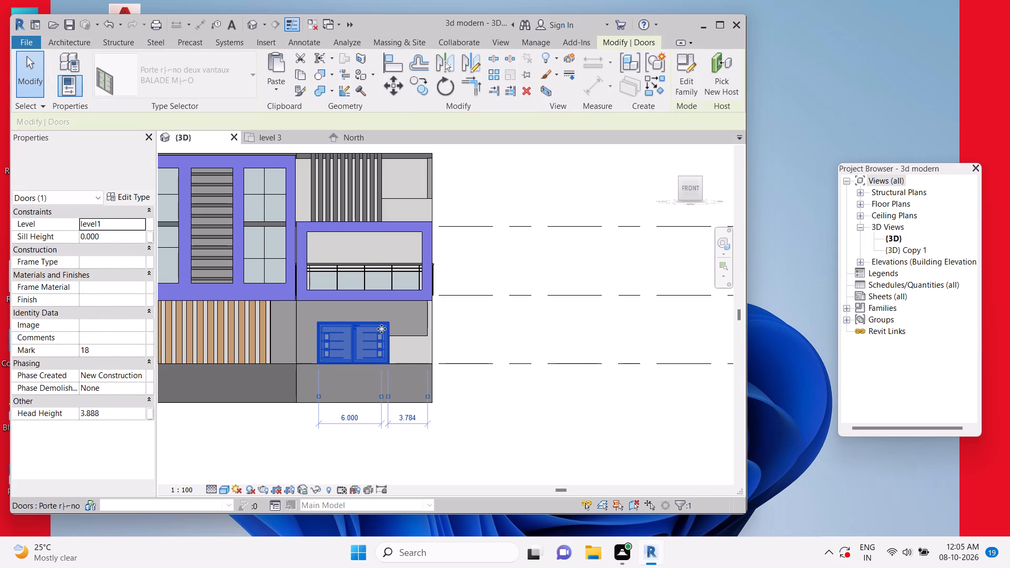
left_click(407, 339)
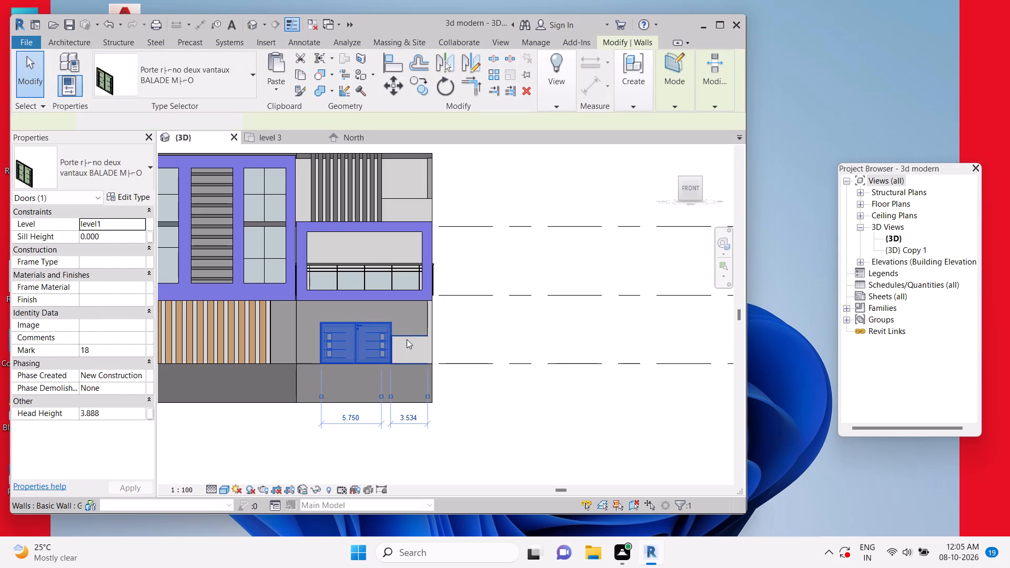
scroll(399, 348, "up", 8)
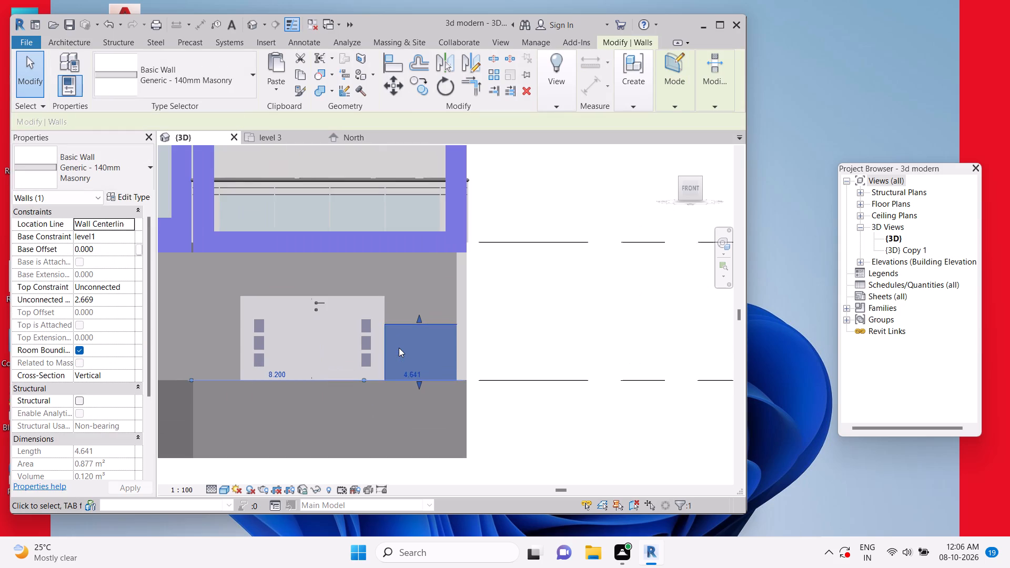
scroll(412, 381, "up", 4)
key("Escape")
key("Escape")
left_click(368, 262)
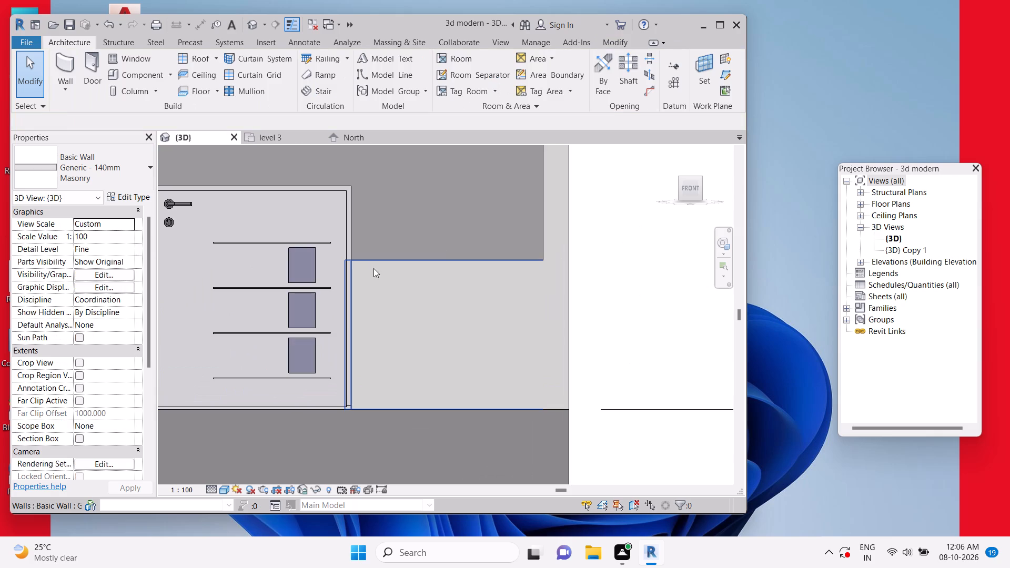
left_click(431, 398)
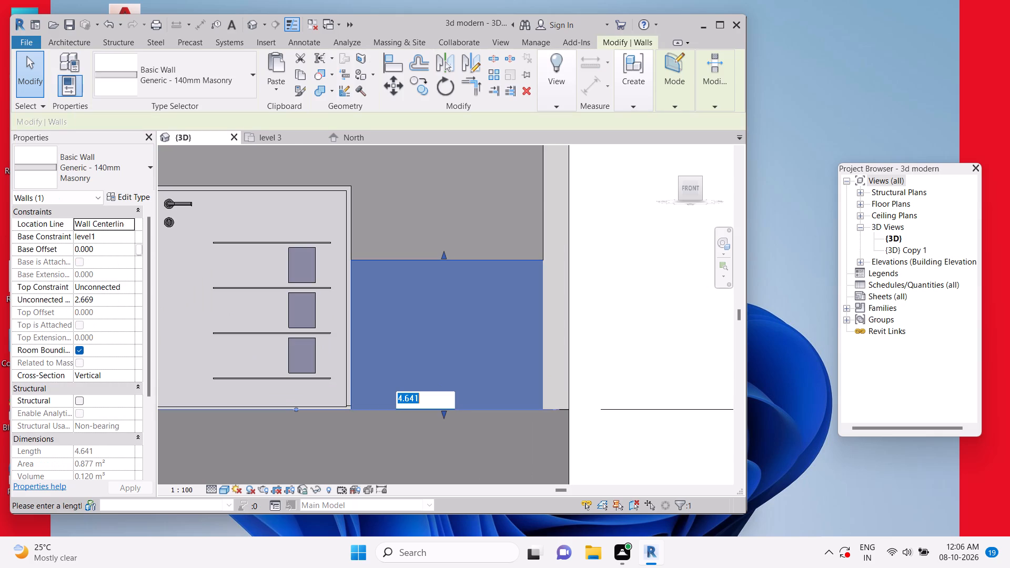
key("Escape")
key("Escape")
Nudge the double door slightly back along the front wall toward the timber slats.
left_click(341, 246)
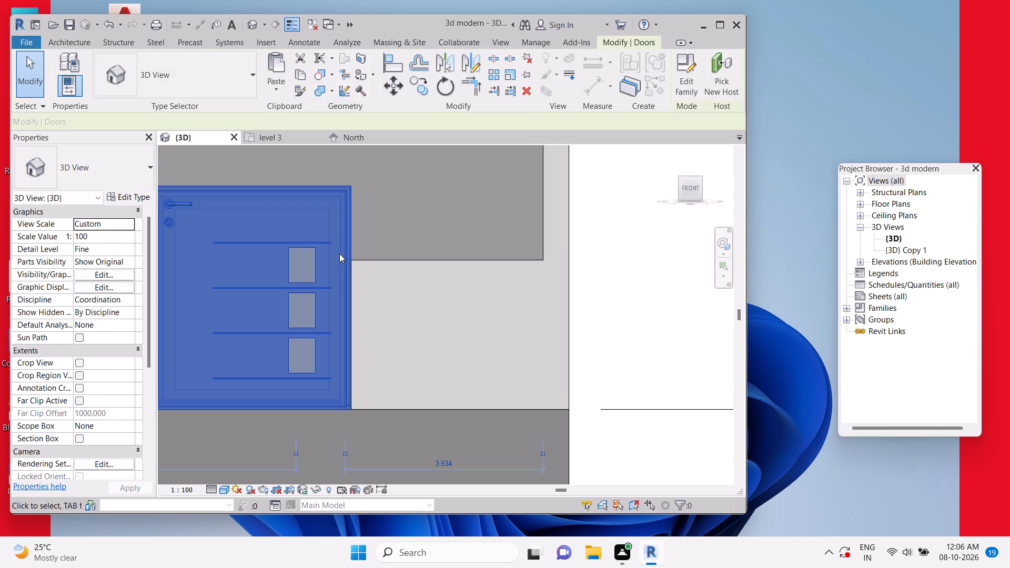
key("Left")
key("Left")
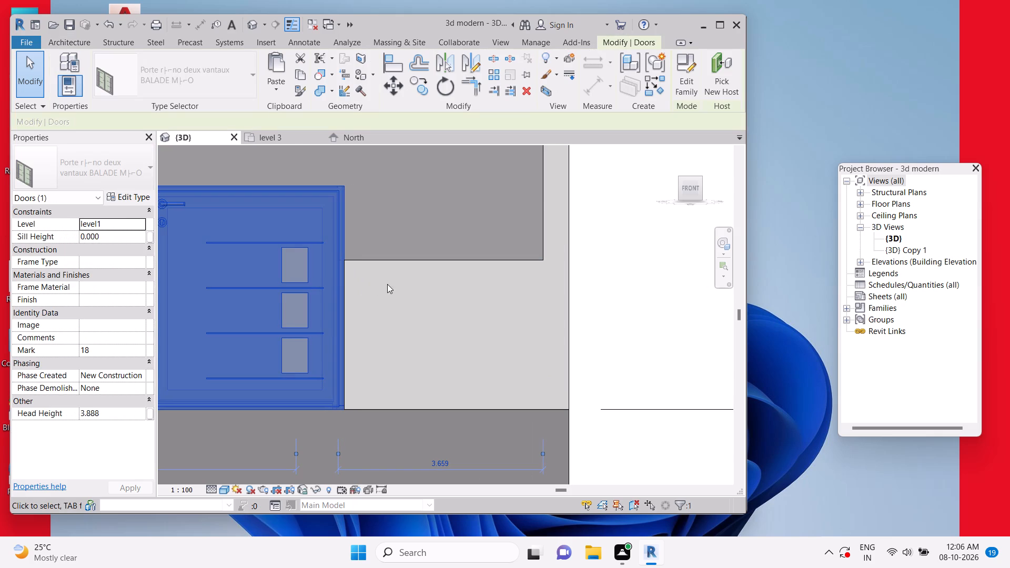
scroll(387, 284, "down", 9)
middle_click_drag(396, 337, 471, 351)
key("Escape")
key("Escape")
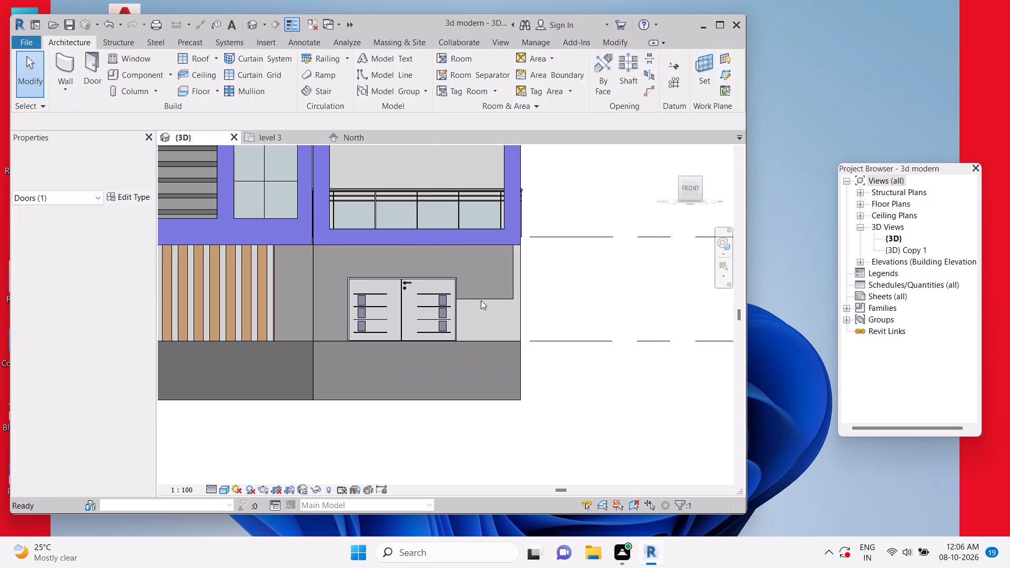
Copy the low wall beside the double door to the door's other side, from its outer-corner endpoint to the door frame's base.
left_click(481, 300)
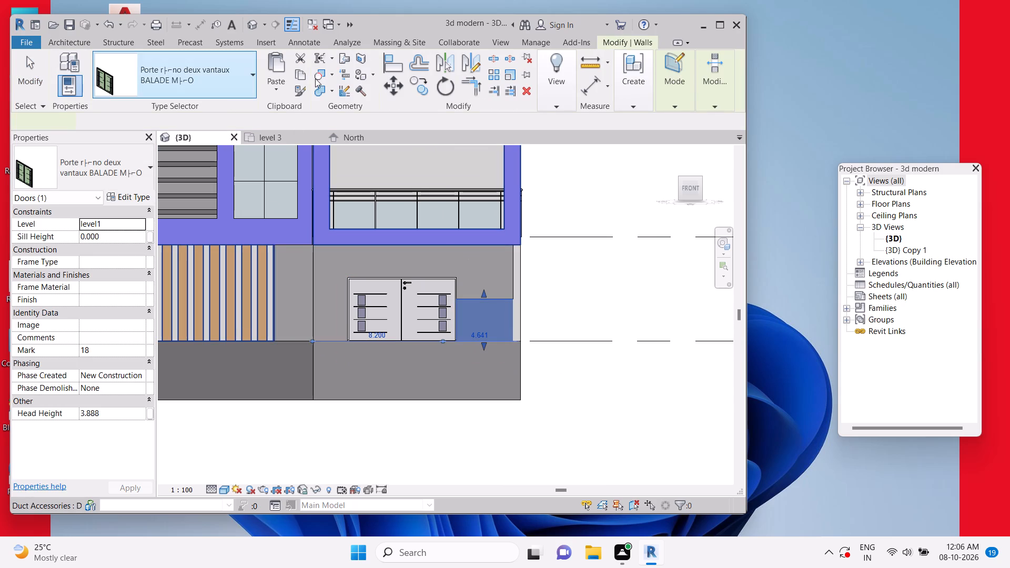
left_click(413, 92)
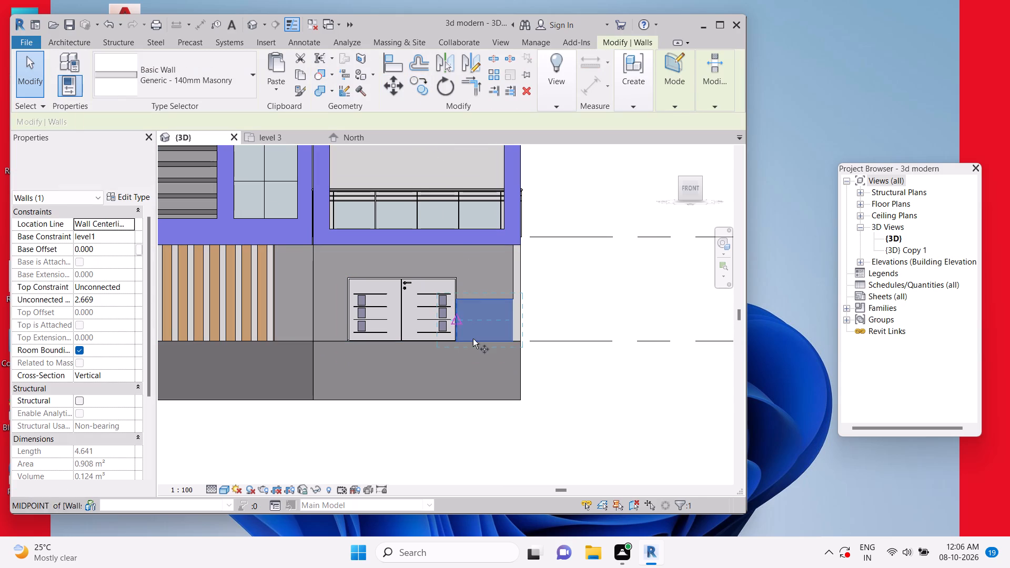
left_click(511, 337)
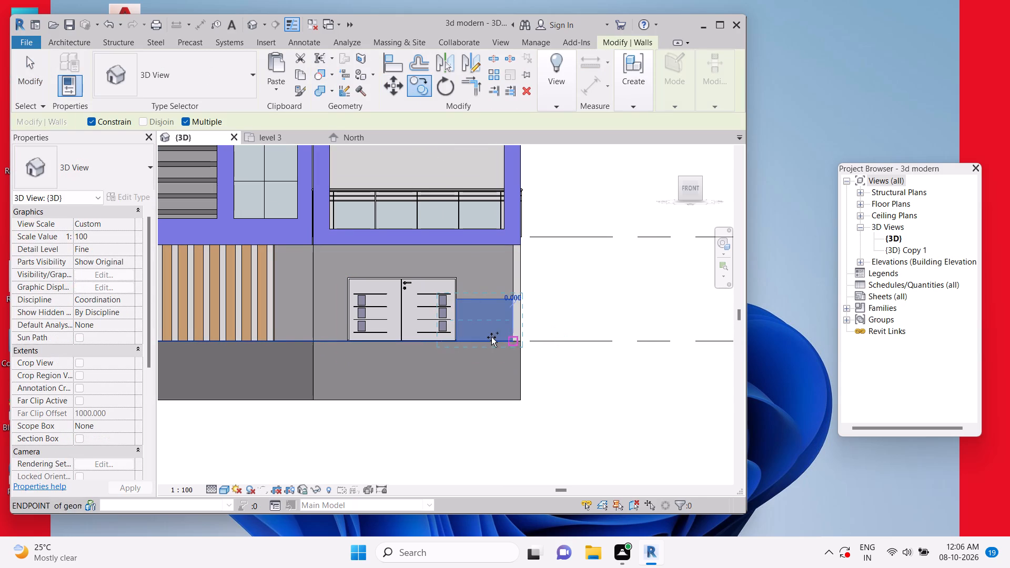
left_click(344, 340)
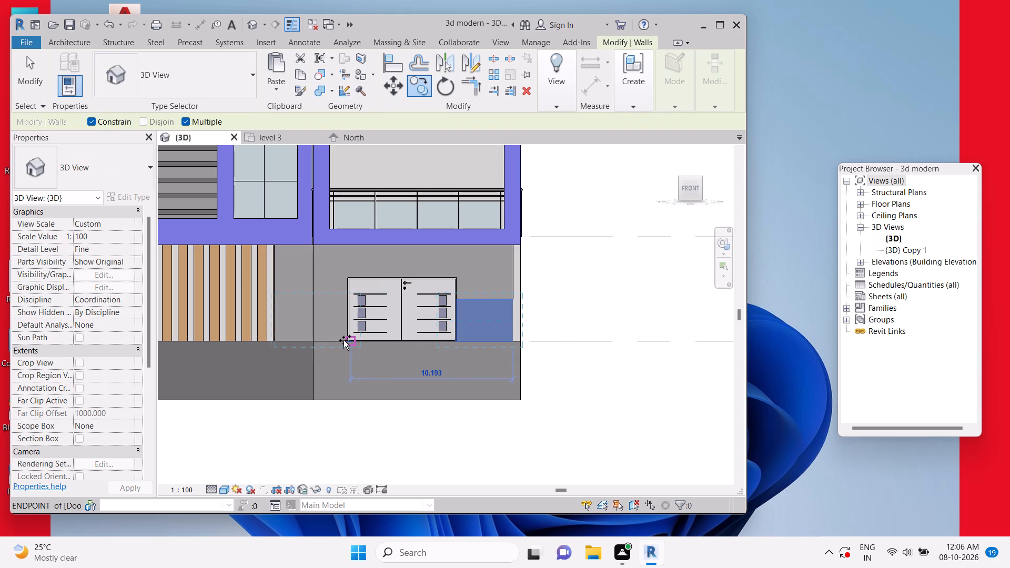
key("Escape")
key("Escape")
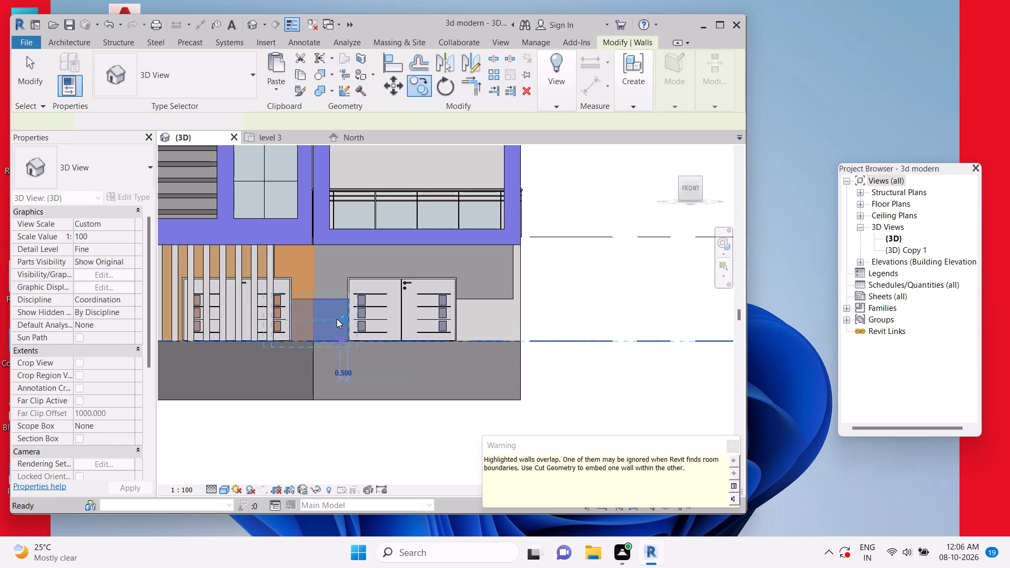
key("Escape")
key("Escape")
key("Escape")
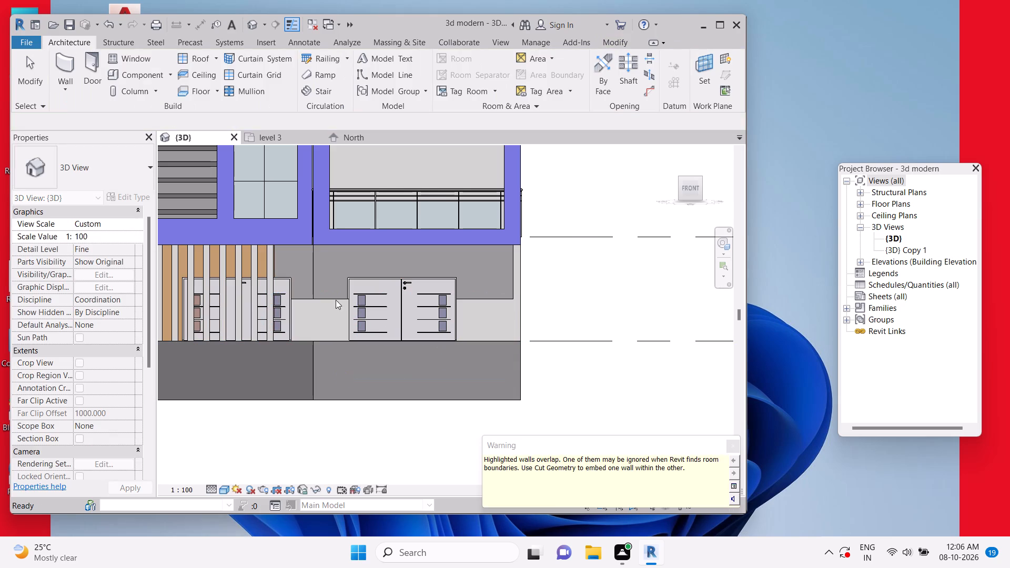
Set the copied low wall's length to 2 and delete the duplicate door instance it carries.
left_click(322, 302)
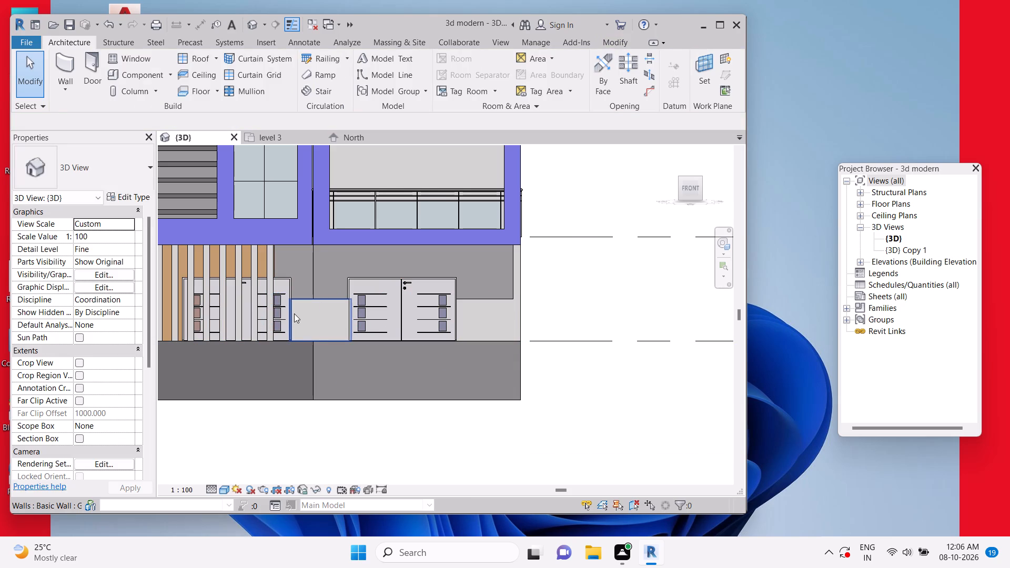
scroll(292, 315, "up", 5)
left_click(339, 360)
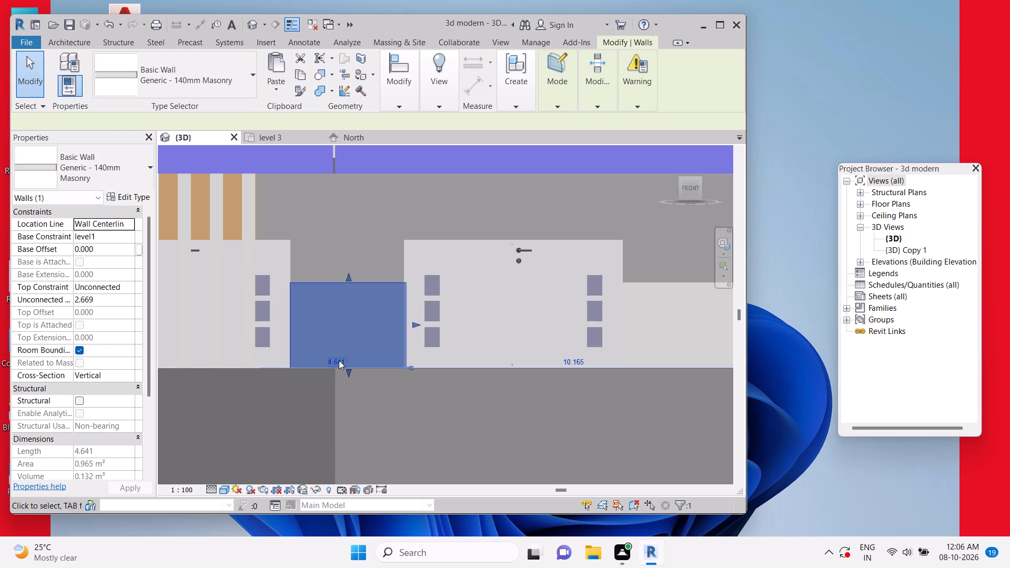
key("2")
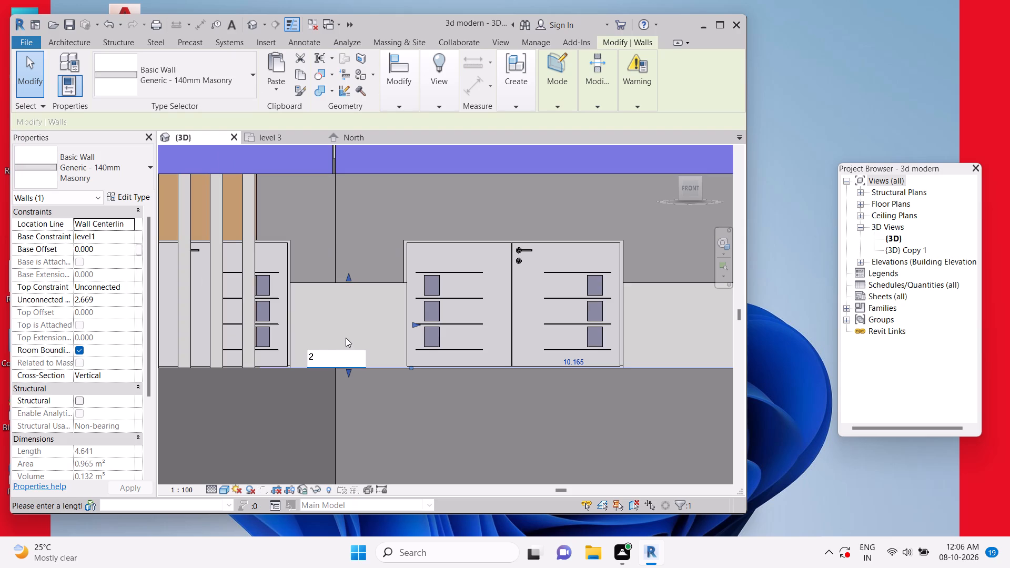
key("Return")
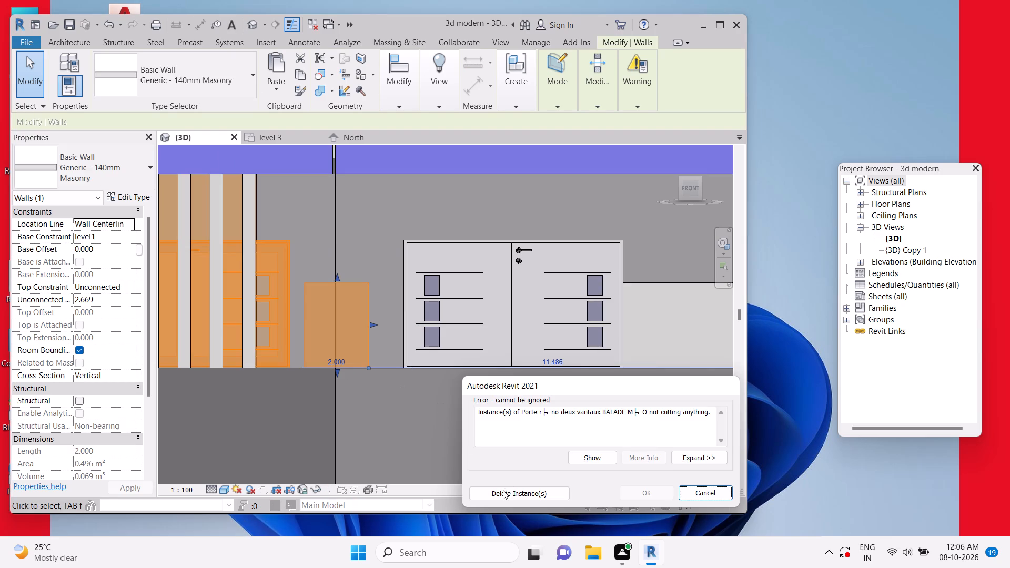
left_click(503, 490)
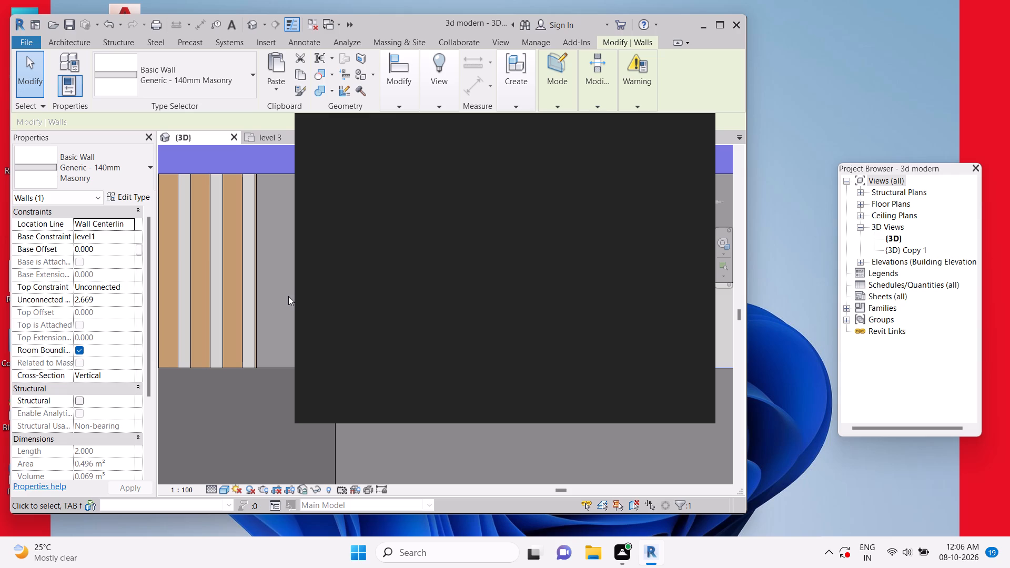
Close the blank notification window covering the model view and clear the wall selection.
left_click(700, 125)
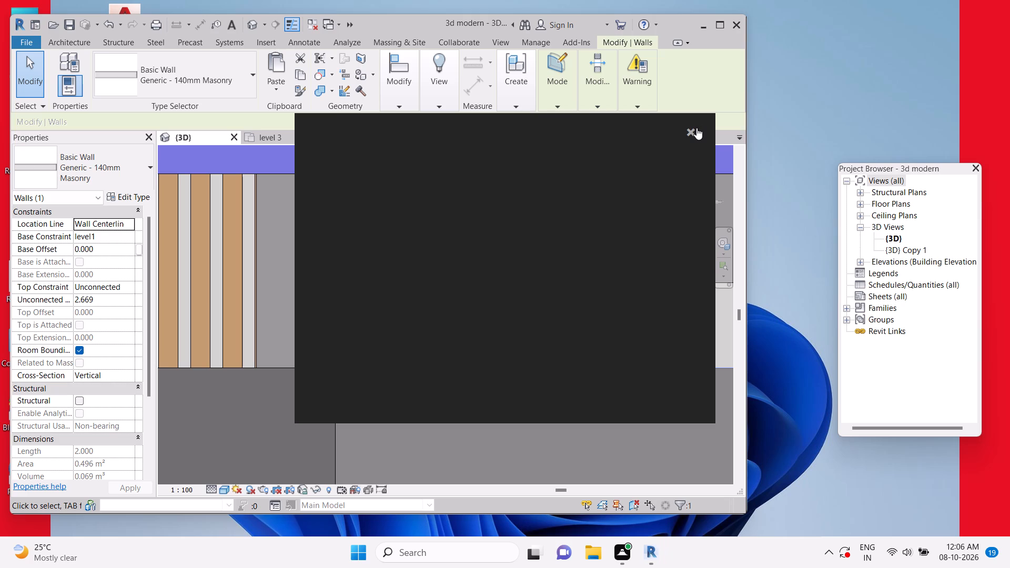
scroll(695, 128, "up", 1)
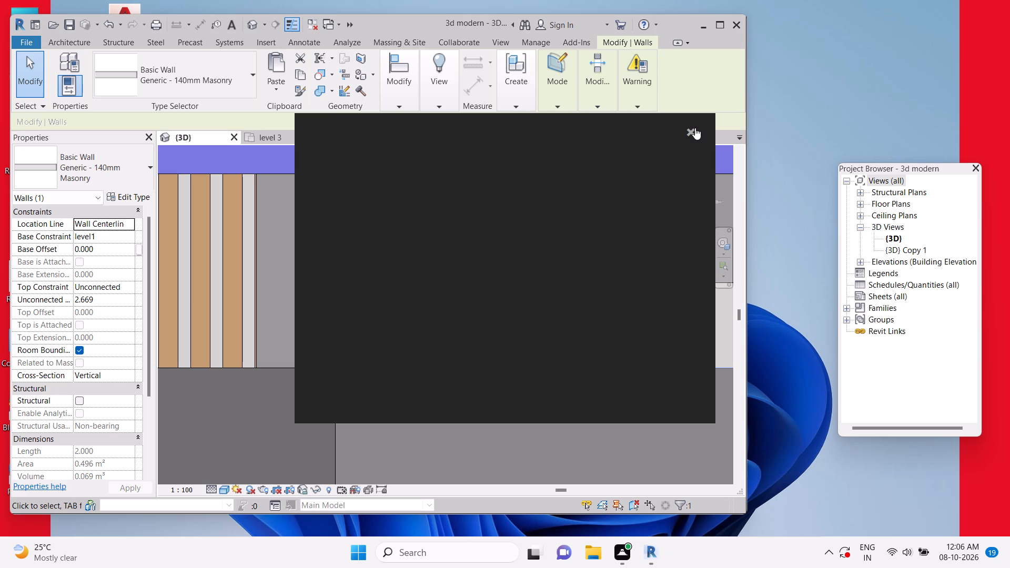
left_click(694, 128)
key("Escape")
key("Escape")
Adjust the copied low wall's ends so it spans from the double door's frame to the vertical seam near the timber slats.
left_click(368, 302)
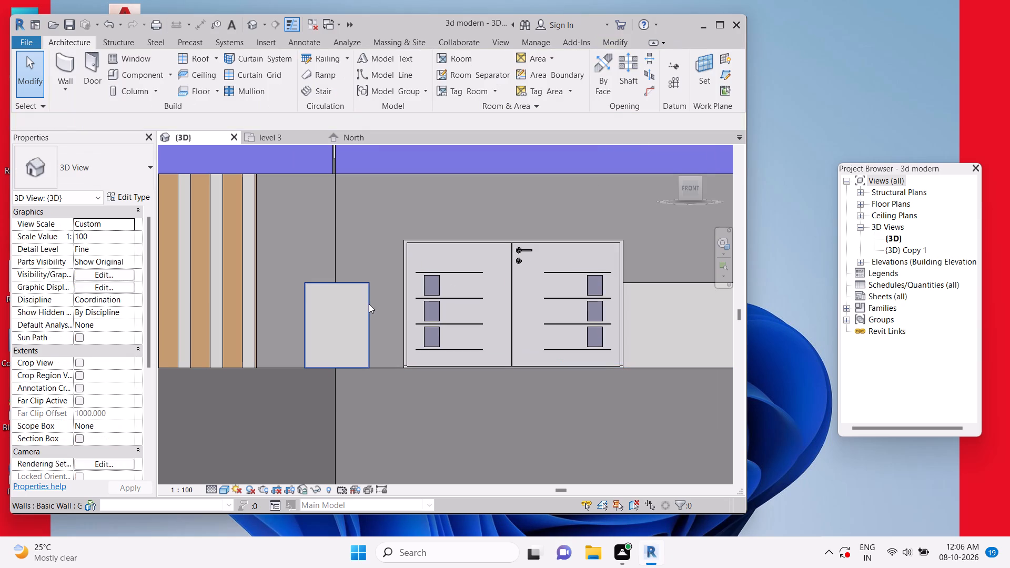
scroll(374, 334, "up", 3)
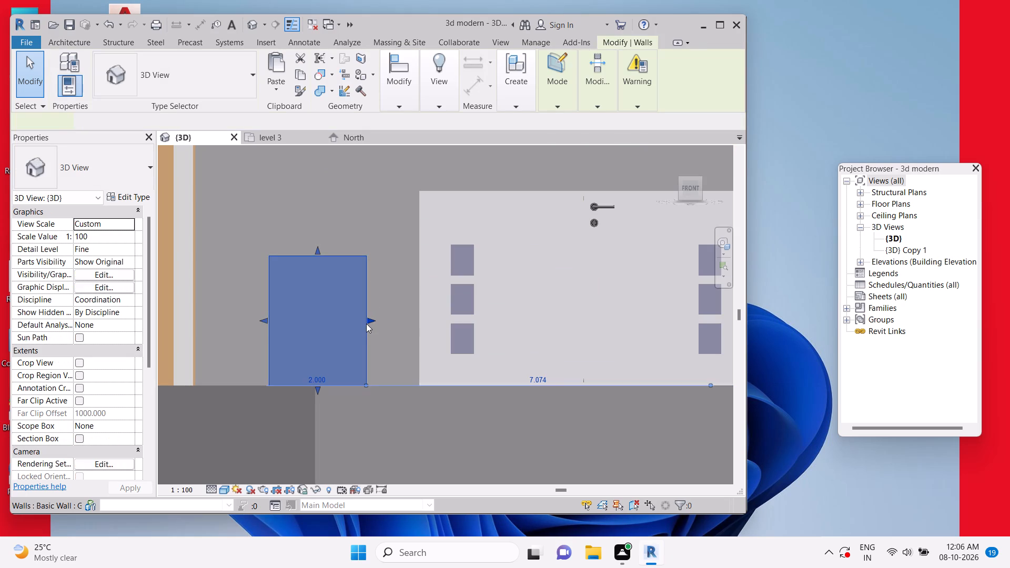
left_click_drag(369, 319, 421, 319)
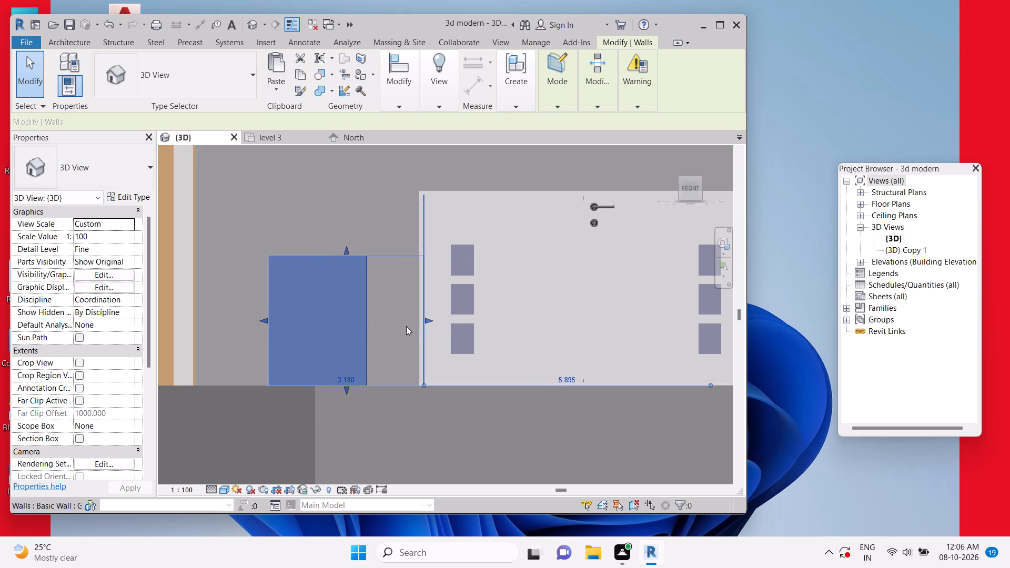
left_click_drag(427, 319, 406, 323)
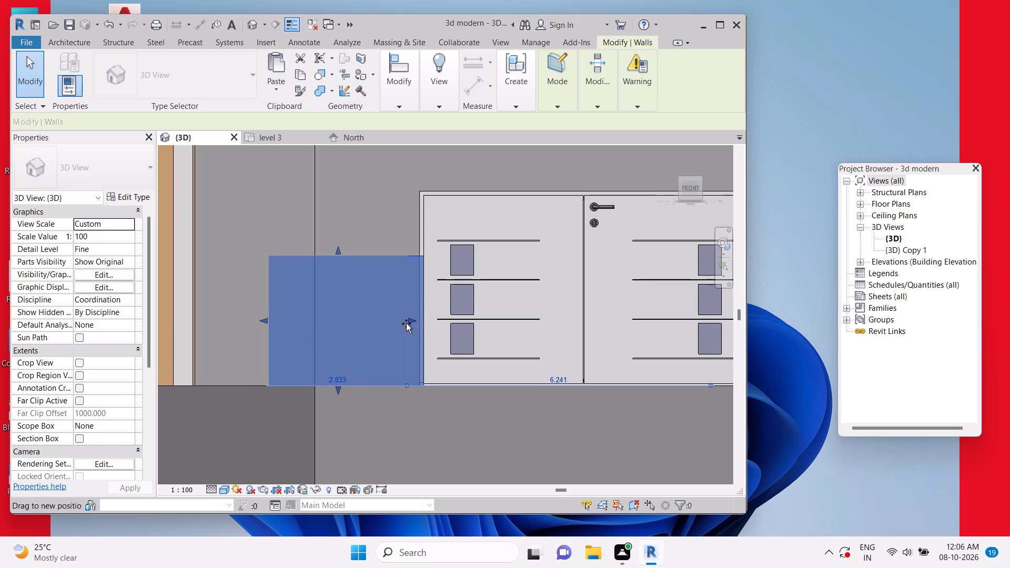
left_click_drag(406, 323, 419, 321)
left_click_drag(266, 322, 311, 322)
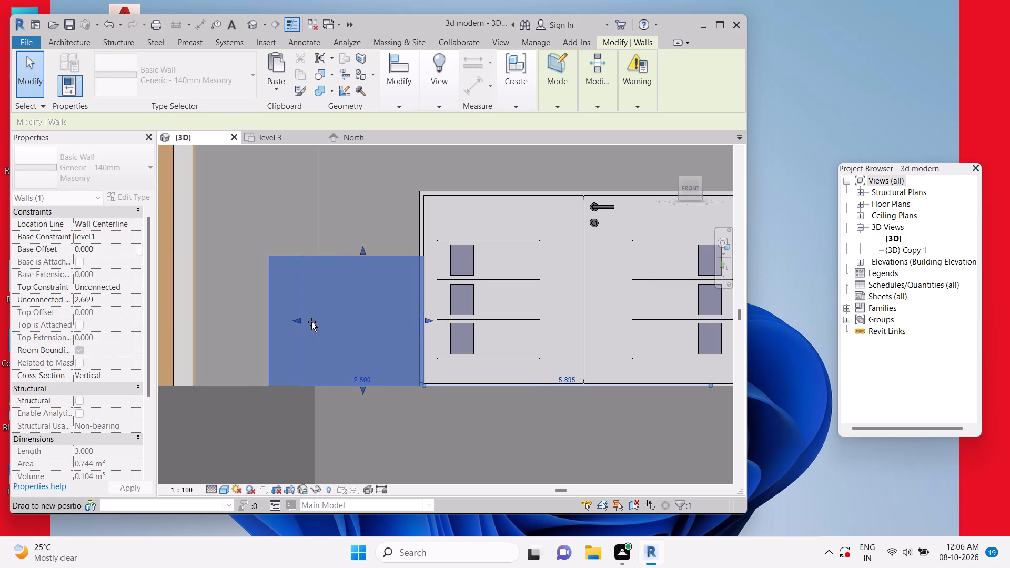
left_click_drag(311, 322, 314, 322)
key("Escape")
scroll(345, 312, "down", 3)
key("Escape")
key("Escape")
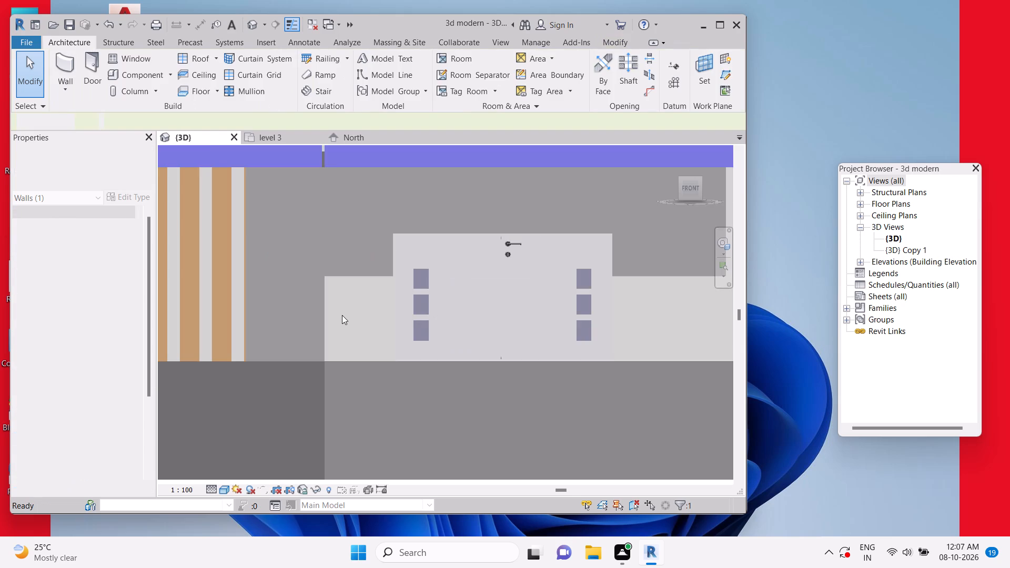
scroll(342, 315, "down", 4)
key("Escape")
key("Escape")
scroll(383, 357, "down", 5)
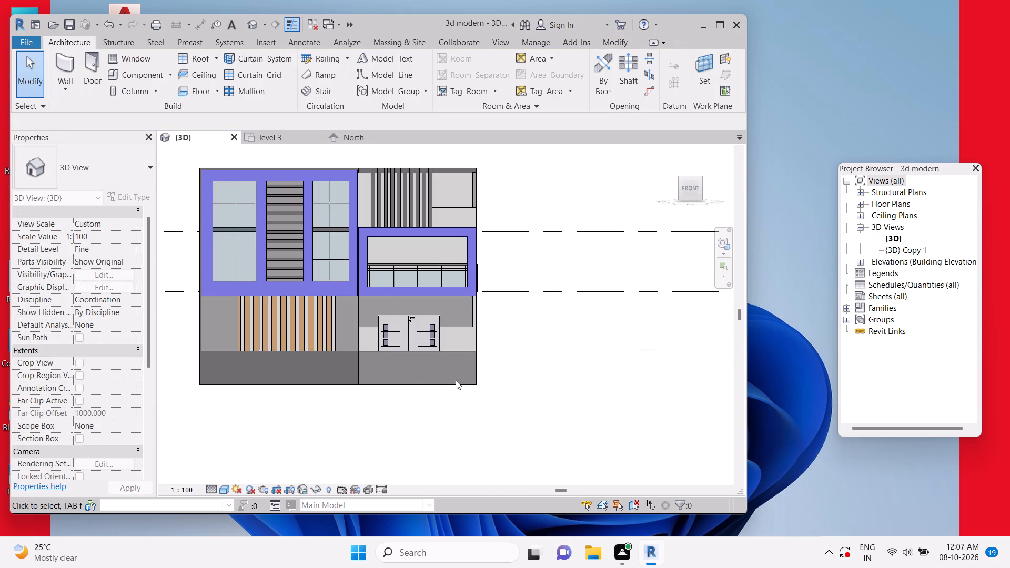
Examine the whole front facade, including the entrance door, the low walls beside it and the ground-floor base.
middle_click_drag(241, 341, 293, 324)
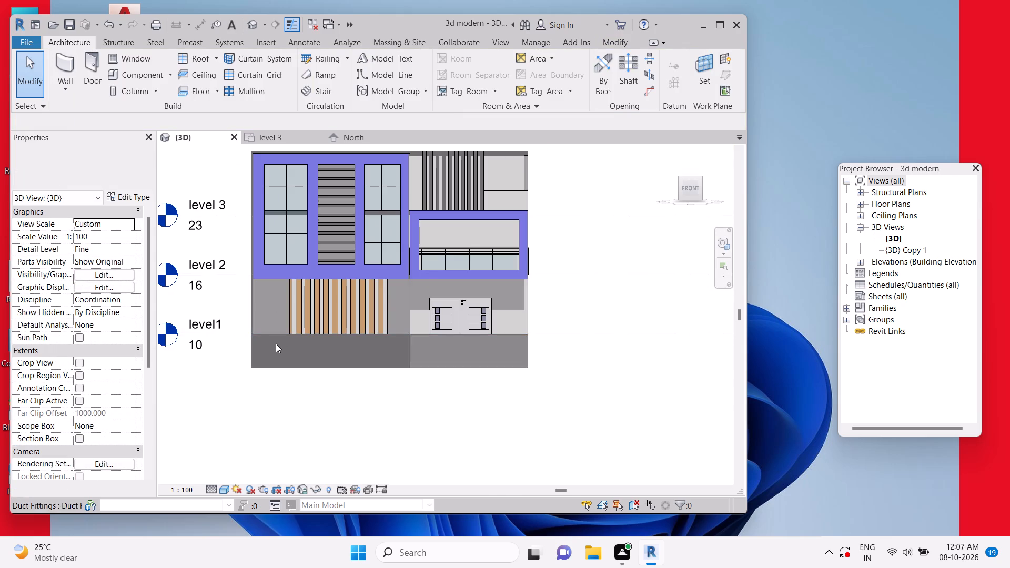
left_click(281, 338)
key("Escape")
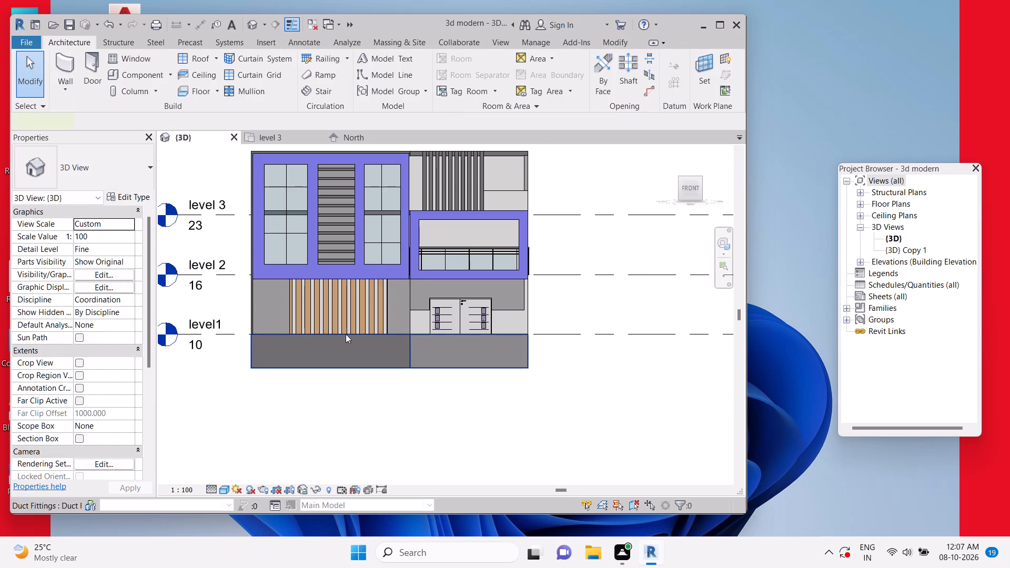
key("Escape")
key("Escape")
scroll(351, 334, "down", 4)
middle_click_drag(398, 263, 466, 291)
middle_click_drag(370, 279, 416, 272)
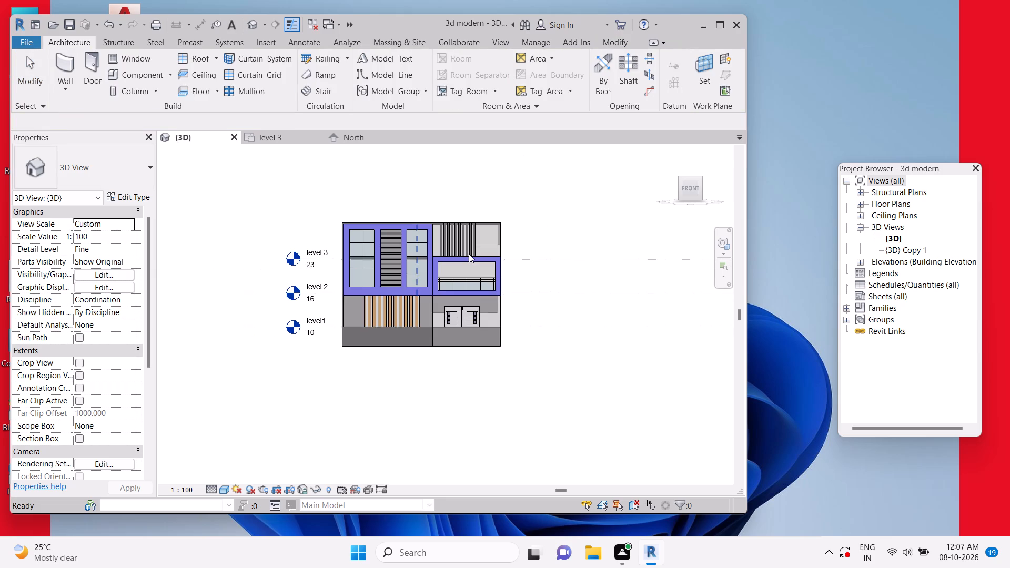
Paint the front face of the low parapet wall beside the level 3 vertical slats with the Glass material.
scroll(469, 253, "up", 4)
key("Escape")
key("Escape")
key("p")
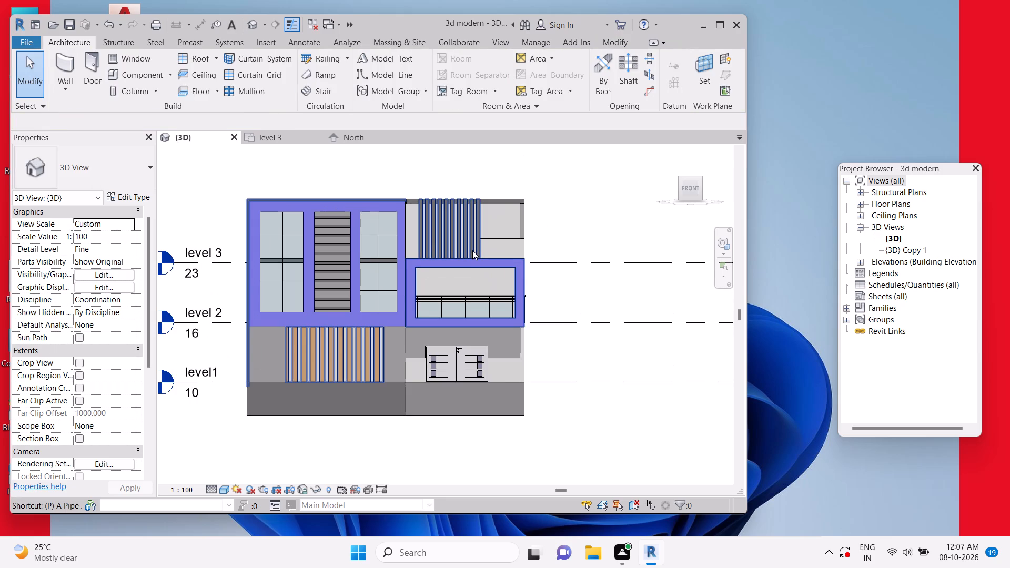
key("t")
scroll(149, 168, "up", 4)
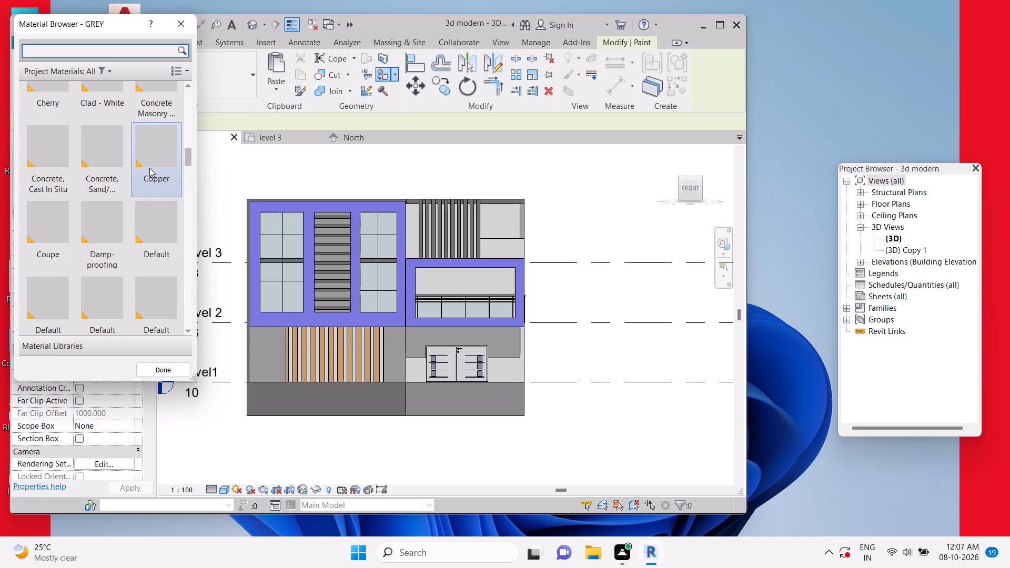
scroll(148, 168, "up", 2)
scroll(143, 170, "down", 4)
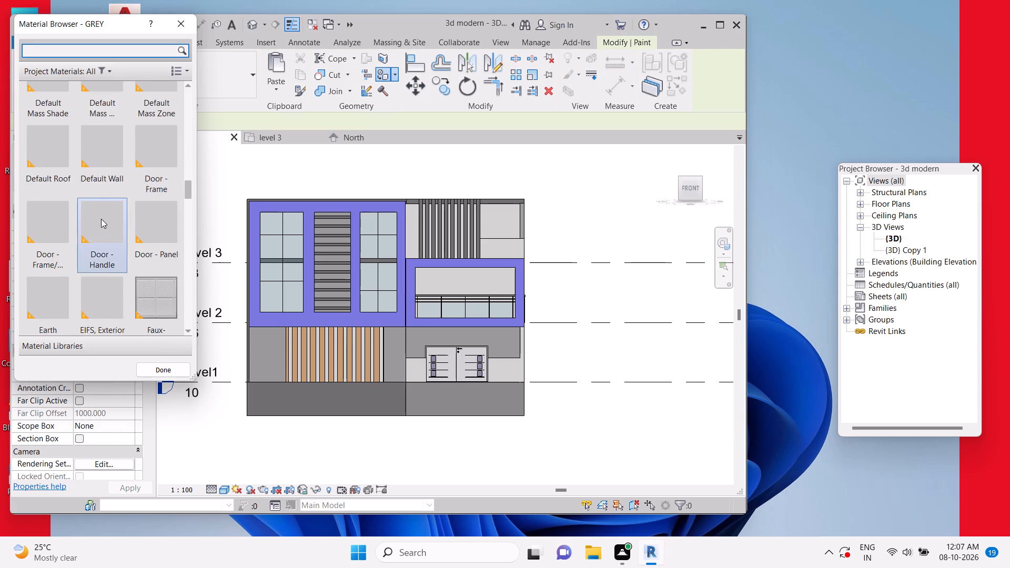
type("GLASS")
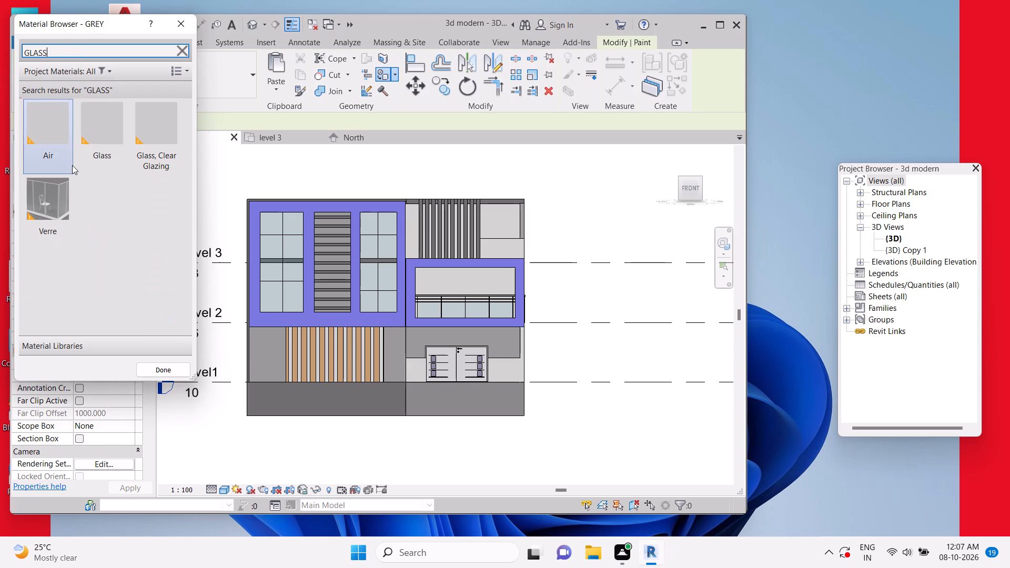
left_click(97, 146)
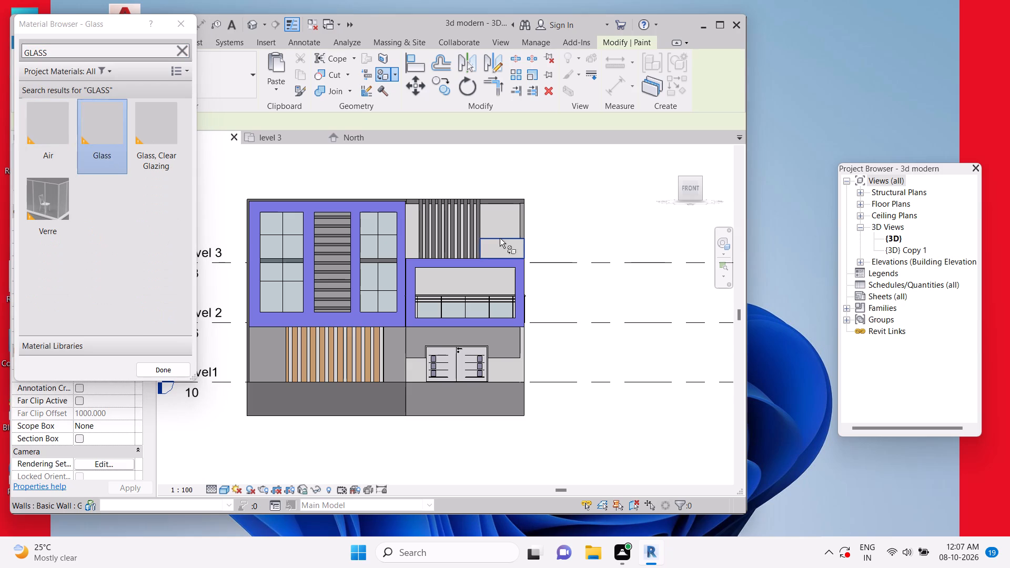
left_click(500, 238)
scroll(492, 358, "up", 3)
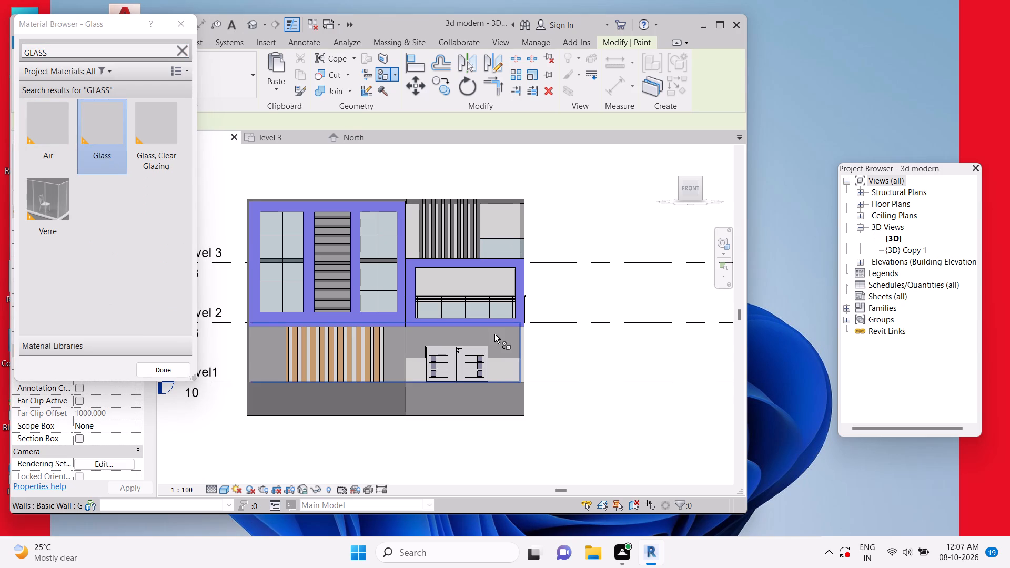
scroll(494, 334, "up", 2)
middle_click_drag(482, 262, 601, 273)
scroll(574, 288, "down", 2)
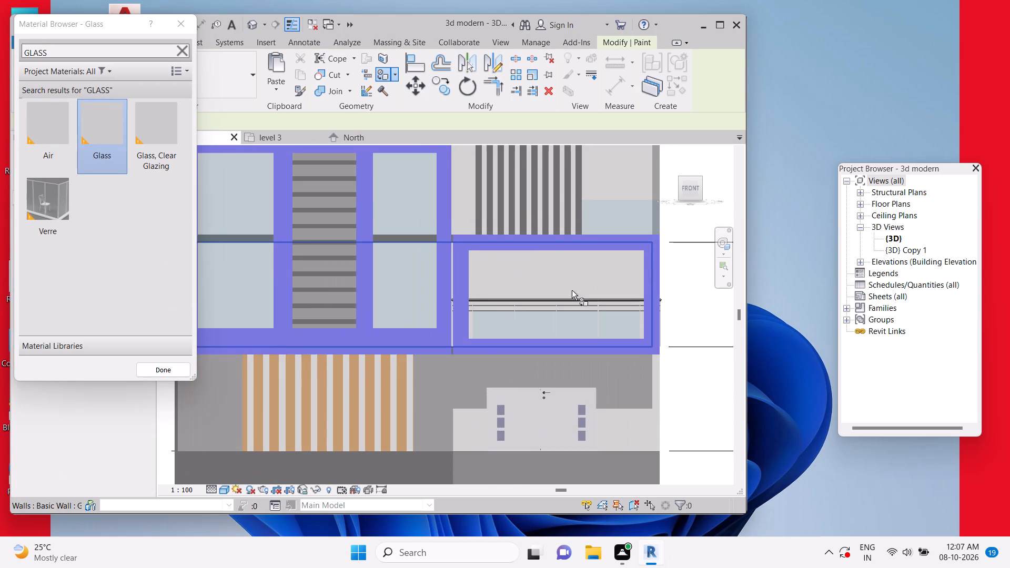
key("Escape")
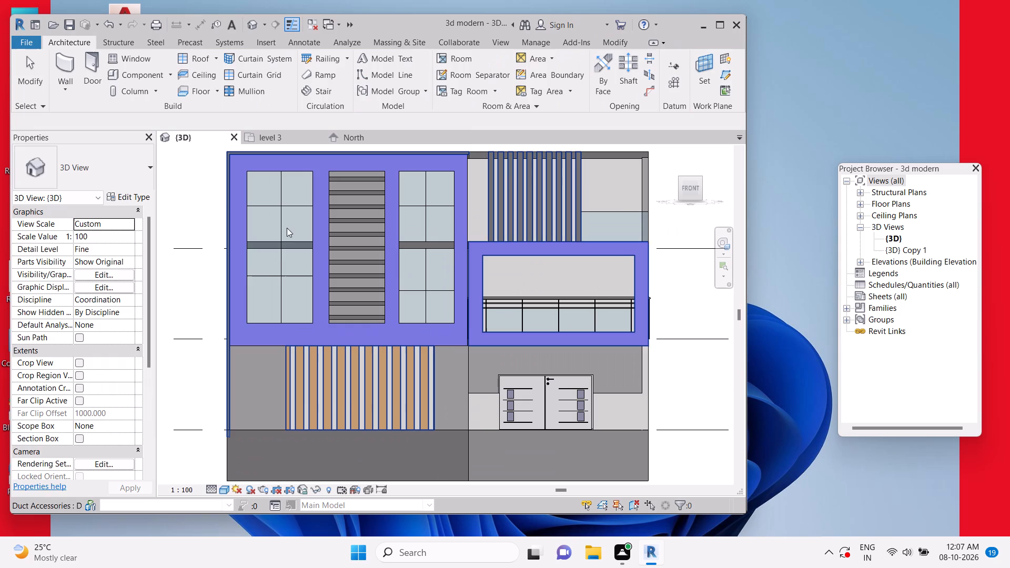
key("Escape")
Examine the painted level 3 parapet, the balcony and the whole house from several angles in 3D.
scroll(382, 254, "down", 3)
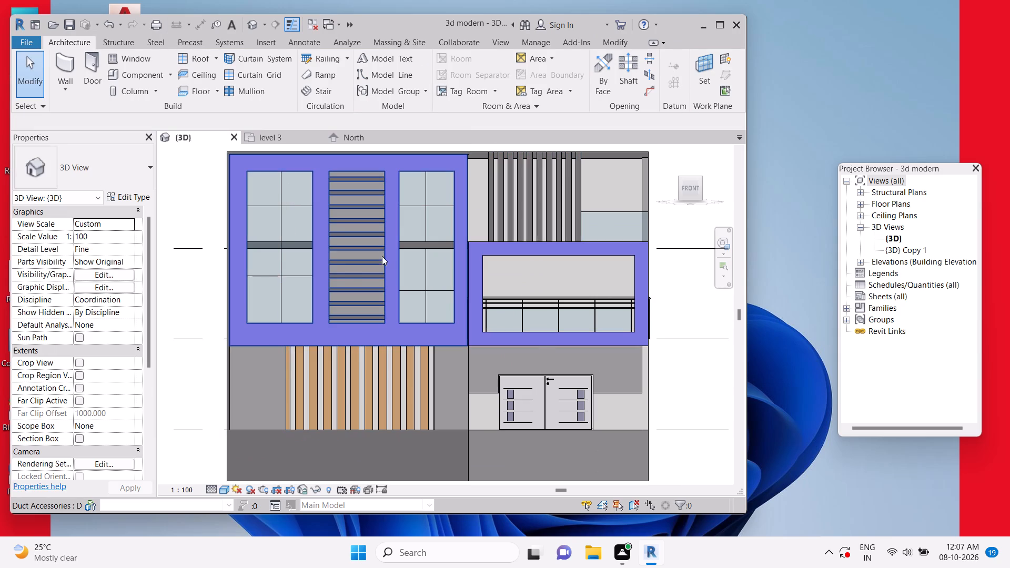
middle_click_drag(564, 327, 509, 366, "shift")
key("Escape")
scroll(477, 258, "up", 8)
key("Escape")
key("Escape")
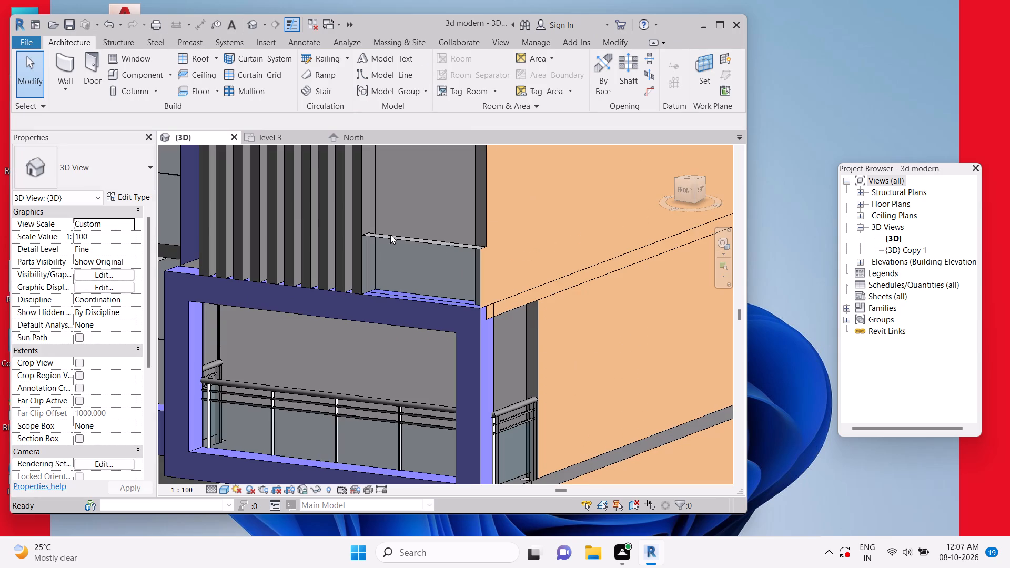
scroll(393, 238, "down", 5)
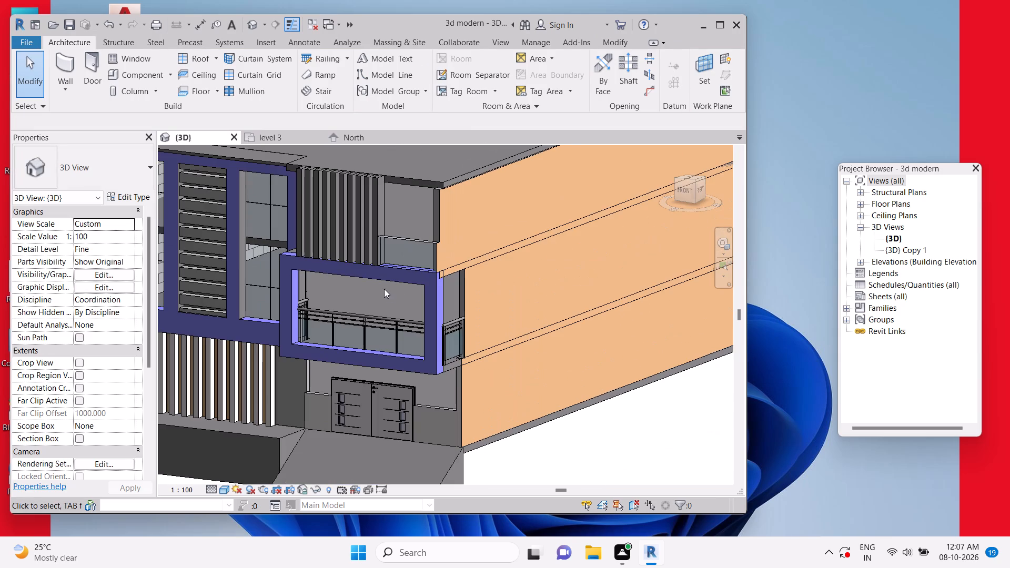
scroll(408, 302, "down", 3)
middle_click_drag(379, 380, 397, 380, "shift")
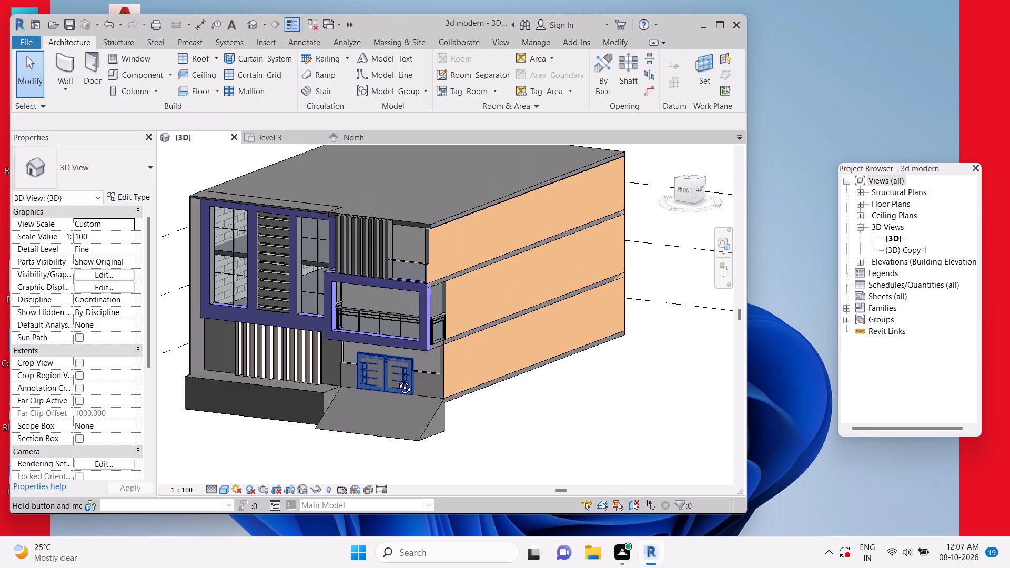
middle_click_drag(397, 380, 439, 392, "shift")
key("Escape")
On the level 3 plan, draw a Generic - 200mm wall between the two side walls, about 6 behind the front wall line.
left_click(287, 137)
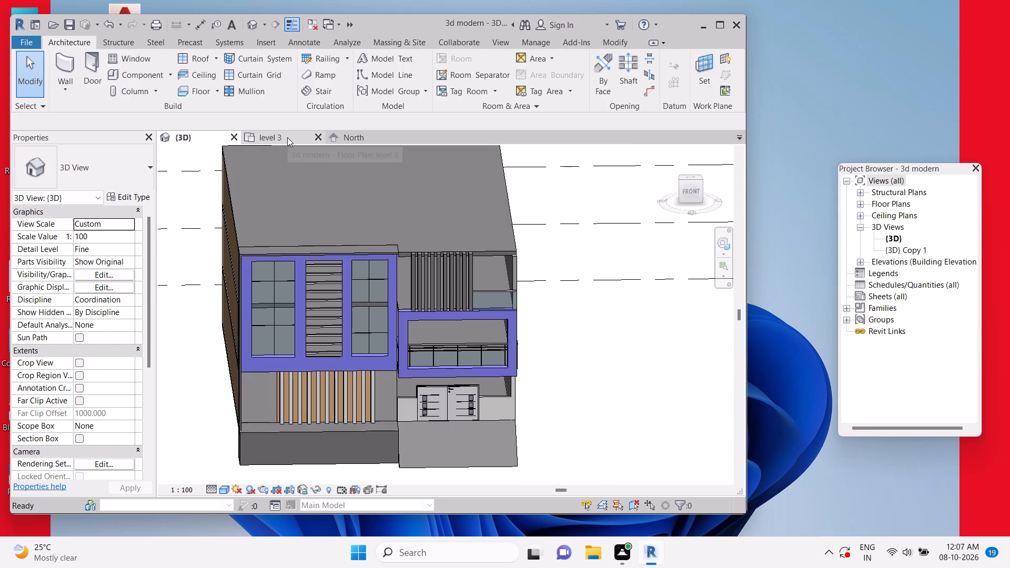
scroll(382, 301, "down", 4)
scroll(383, 303, "up", 1)
scroll(386, 305, "down", 9)
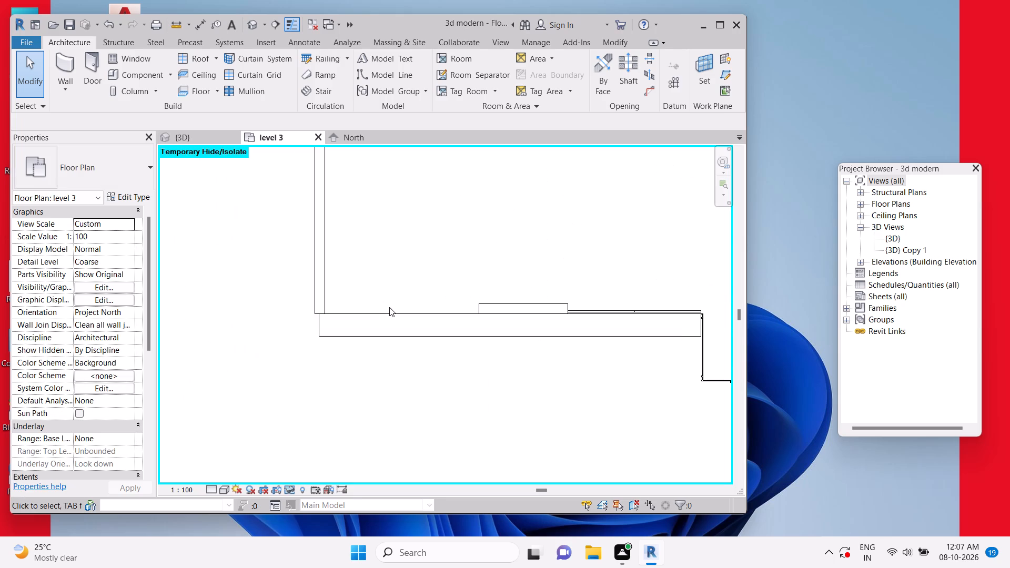
middle_click_drag(512, 296, 439, 362)
key("Escape")
key("Escape")
type("WA")
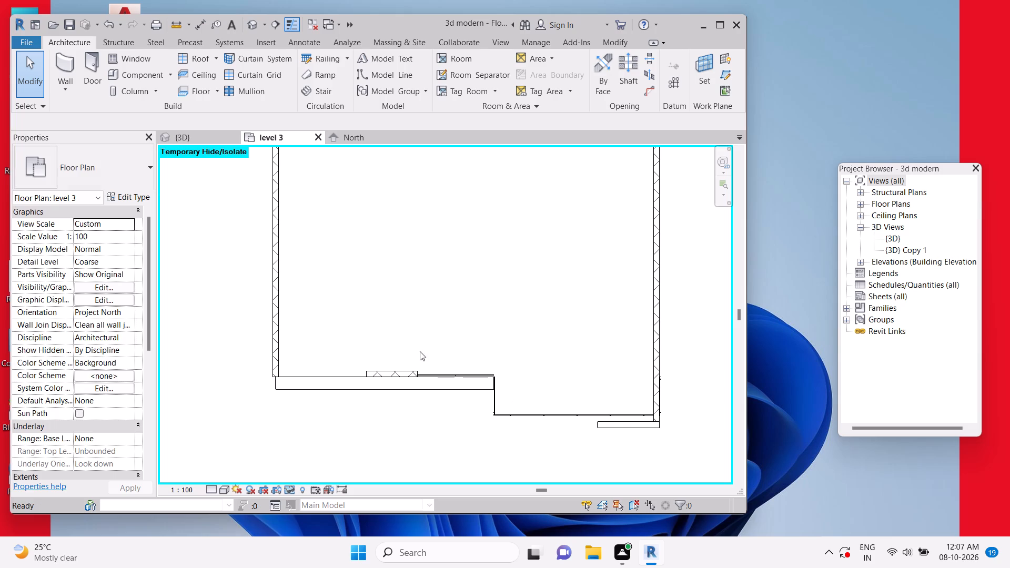
left_click(130, 172)
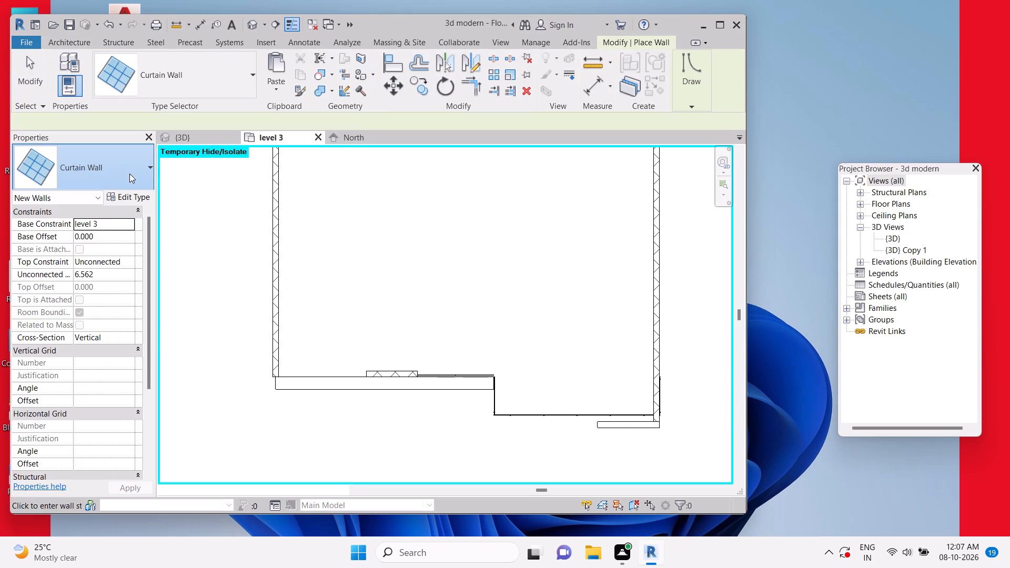
scroll(98, 306, "up", 11)
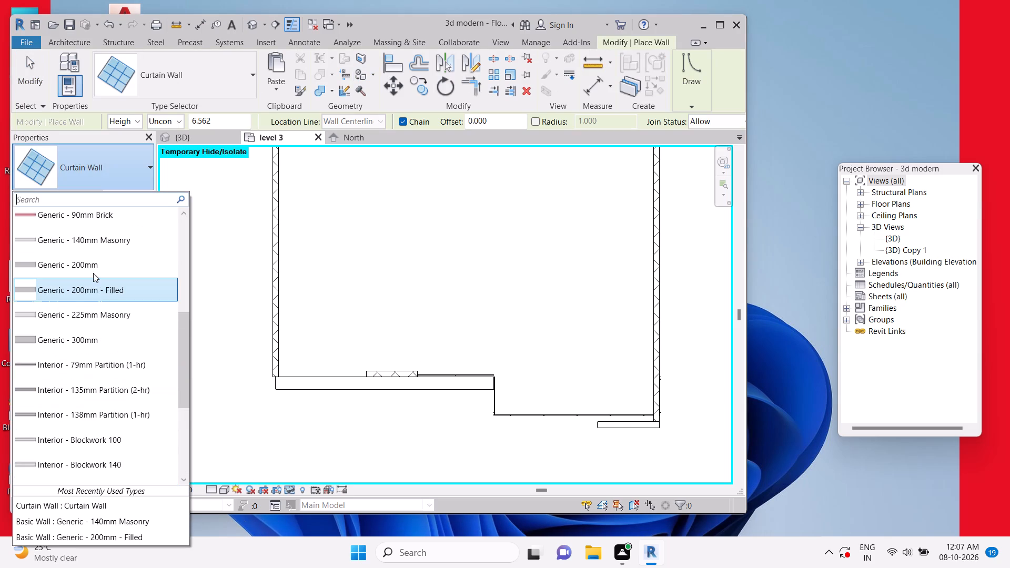
scroll(93, 273, "up", 5)
scroll(95, 266, "down", 2)
left_click(106, 362)
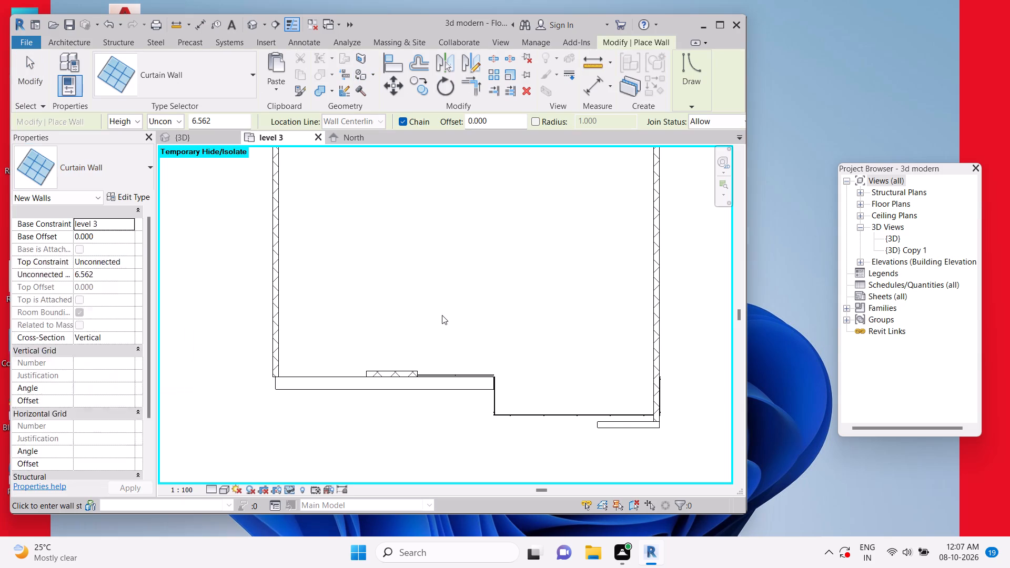
scroll(442, 310, "down", 1)
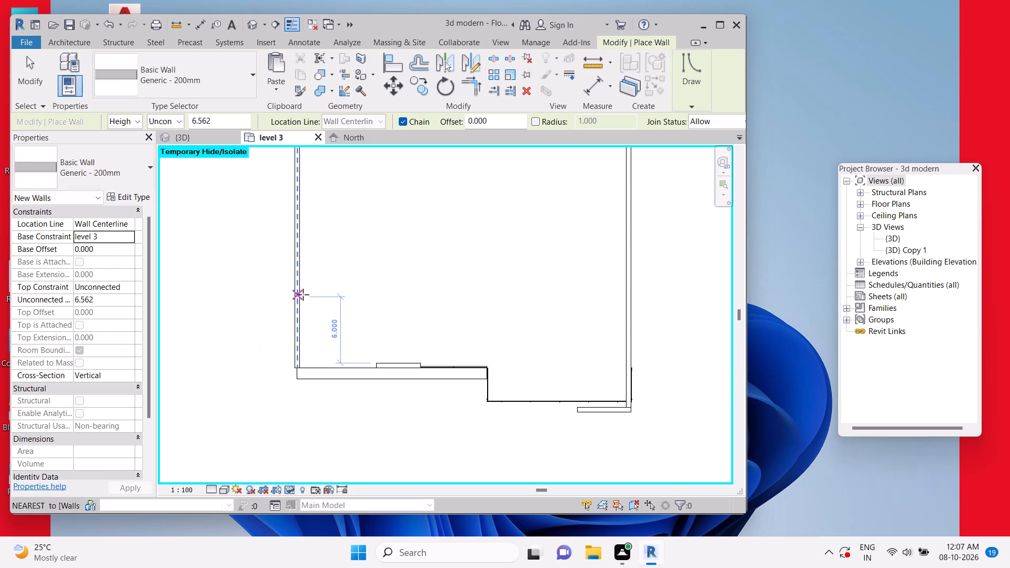
left_click(303, 295)
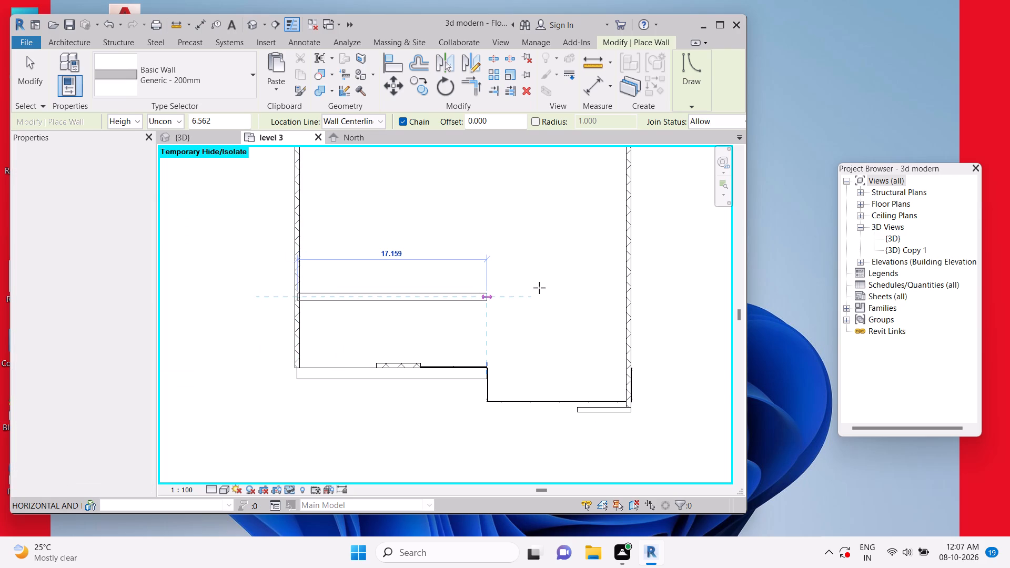
left_click(627, 292)
key("Escape")
key("Escape")
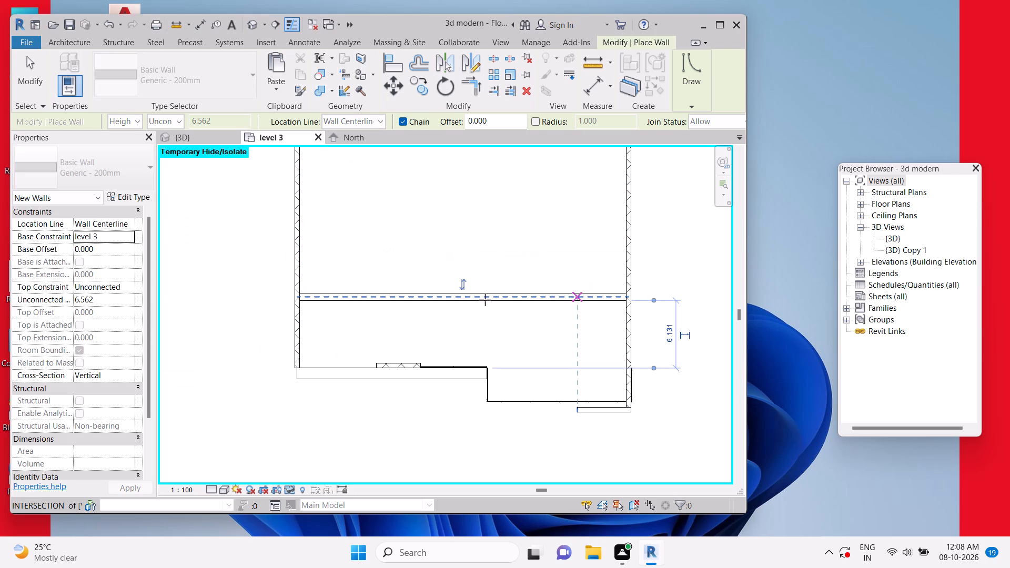
key("Escape")
key("Escape")
key("Escape")
key("Escape")
key("Escape")
key("Escape")
key("Escape")
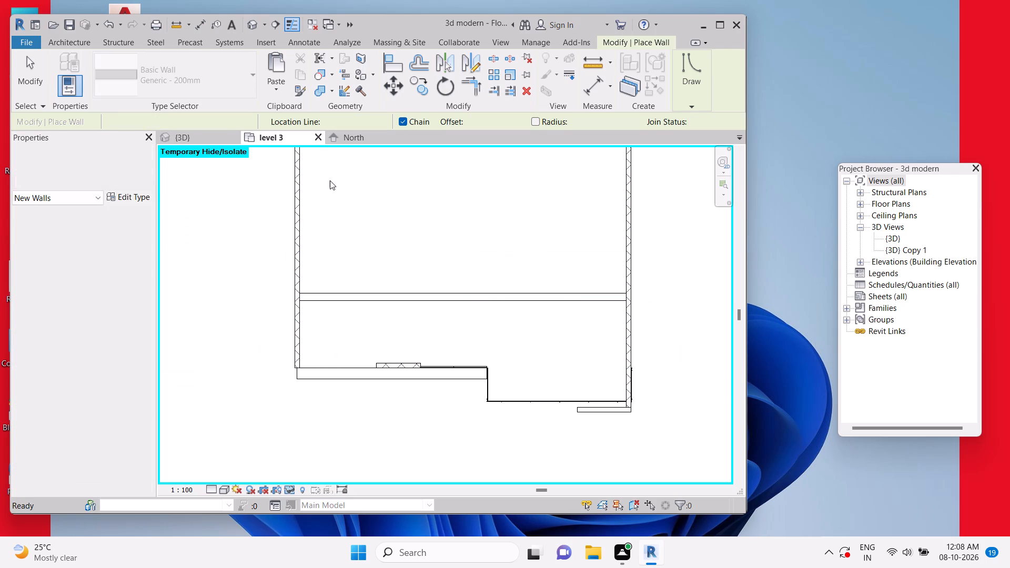
Examine the front facade in 3D and select the new level 3 wall behind the glass parapet.
left_click(195, 139)
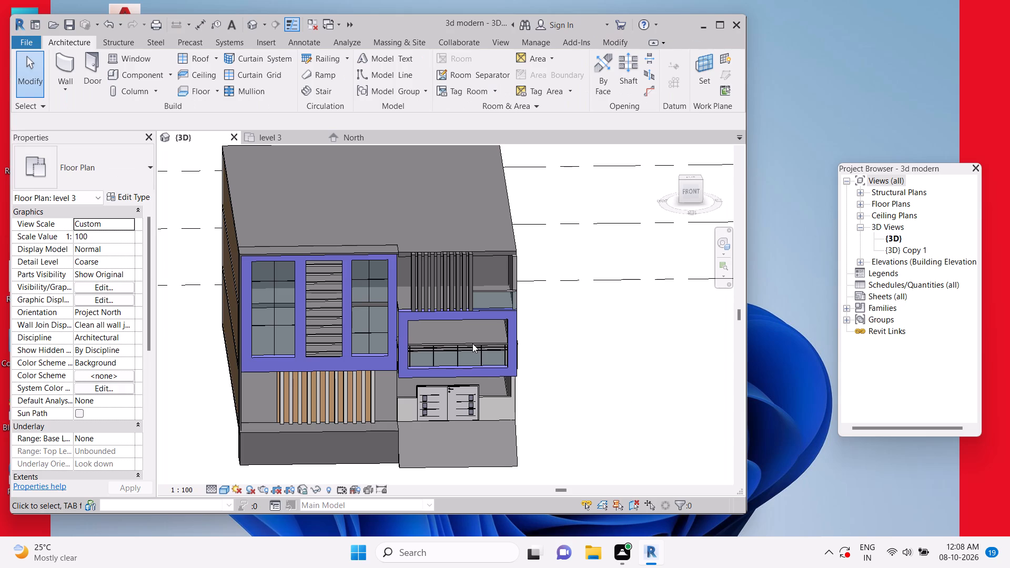
middle_click_drag(547, 381, 521, 334, "shift")
middle_click_drag(517, 345, 565, 348, "shift")
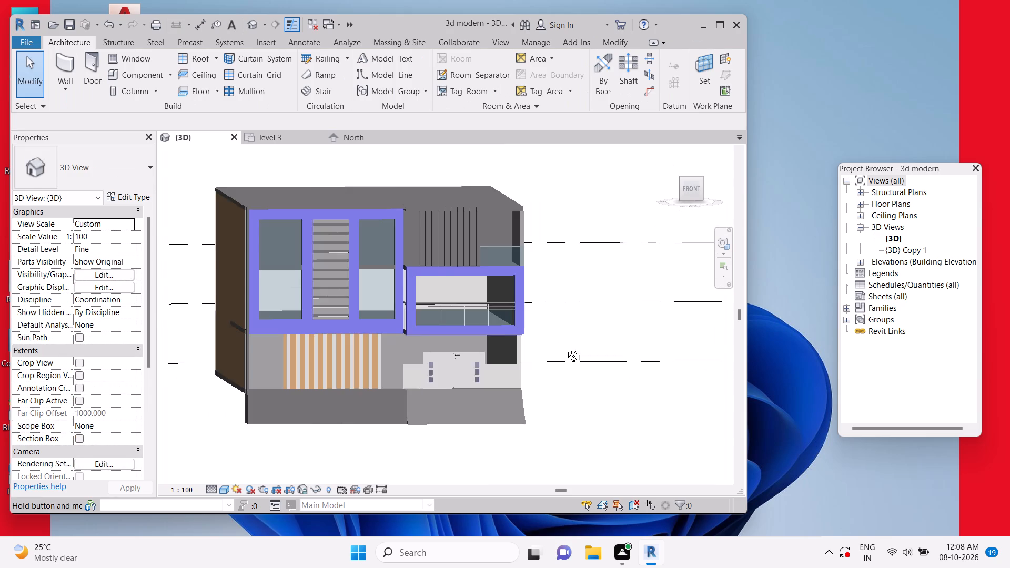
middle_click_drag(565, 348, 554, 352, "shift")
scroll(518, 228, "up", 3)
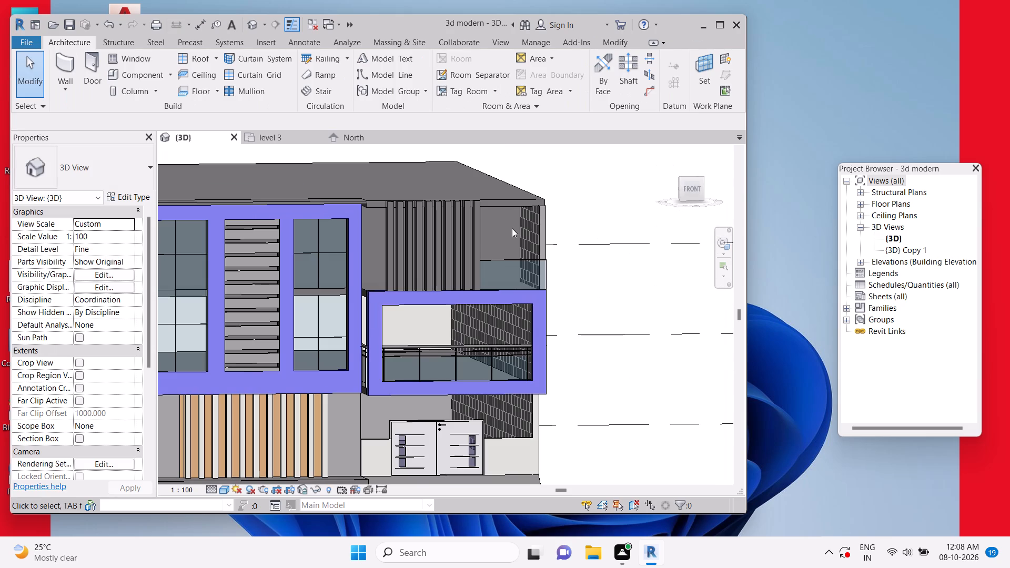
left_click(514, 228)
Clear the wall selection and try to dismiss the blank notification window covering the 3D view.
key("Escape")
key("Escape")
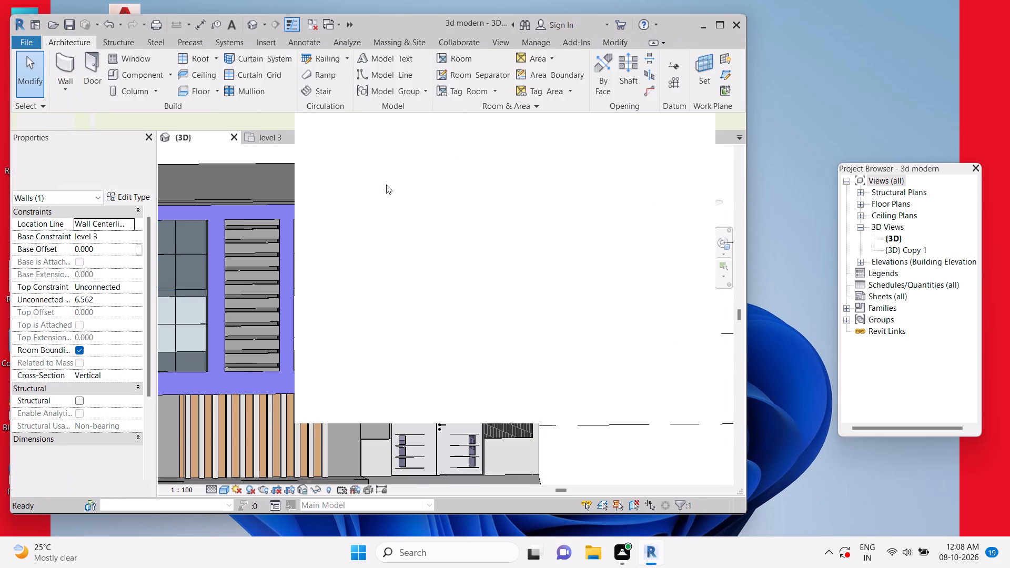
key("Escape")
key("Escape")
key("Escape")
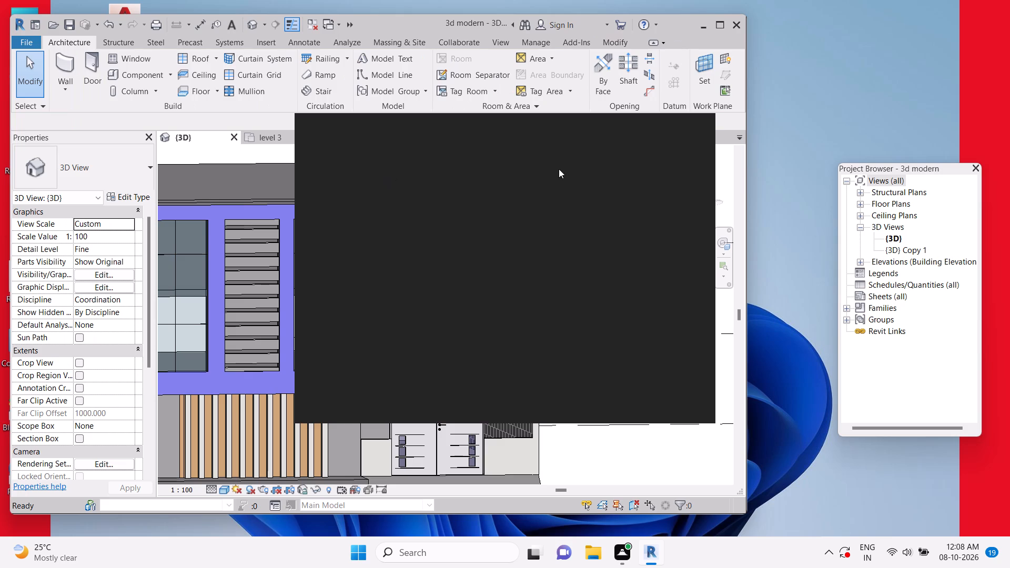
key("Escape")
key("Escape")
key("Escape")
key("Escape")
key("Escape")
key("Escape")
key("Escape")
key("Escape")
key("Escape")
key("Escape")
key("Escape")
key("Escape")
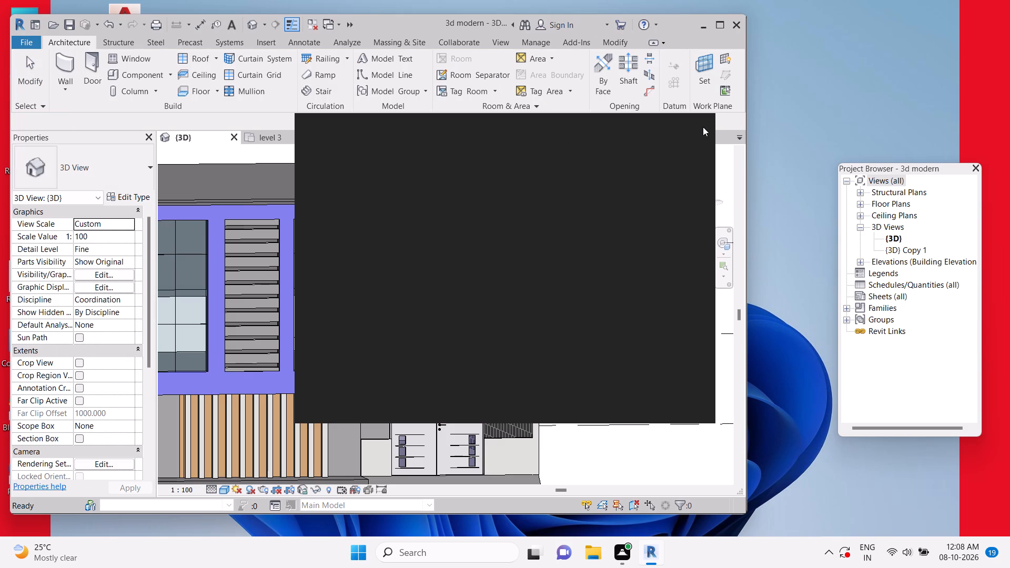
key("Escape")
key("Escape")
key("Escape")
key("Escape")
key("Escape")
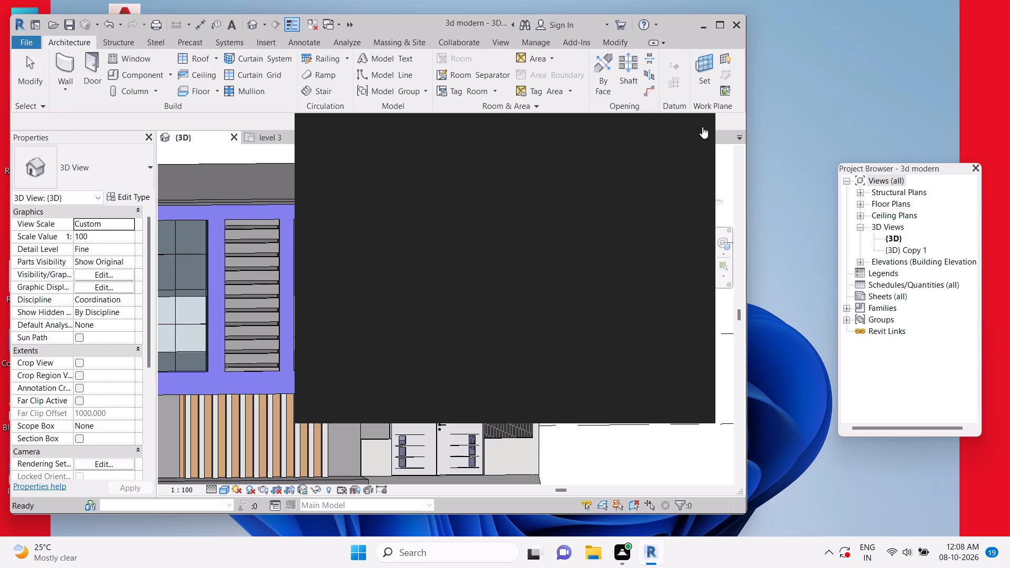
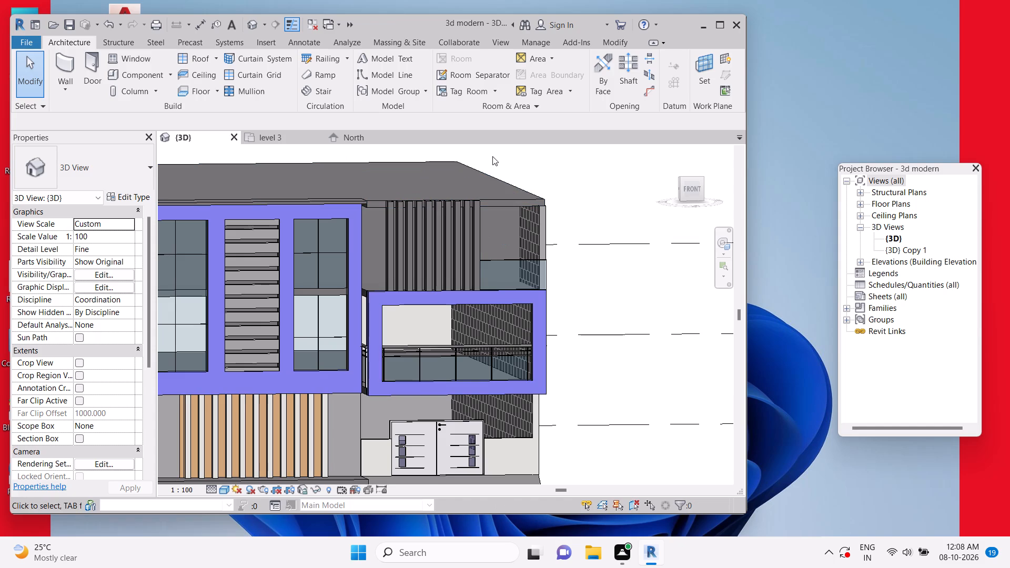
On the level 3 plan, shorten the wall behind the parapet from its balcony-side end to about 20.5 long.
key("Escape")
key("Escape")
key("Escape")
left_click(279, 144)
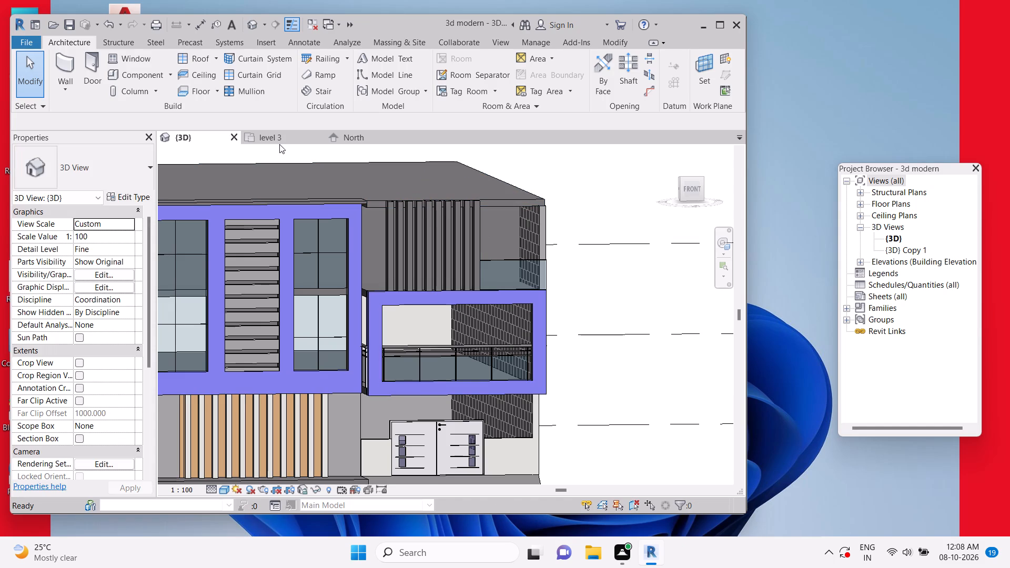
left_click(279, 137)
key("Escape")
left_click(448, 292)
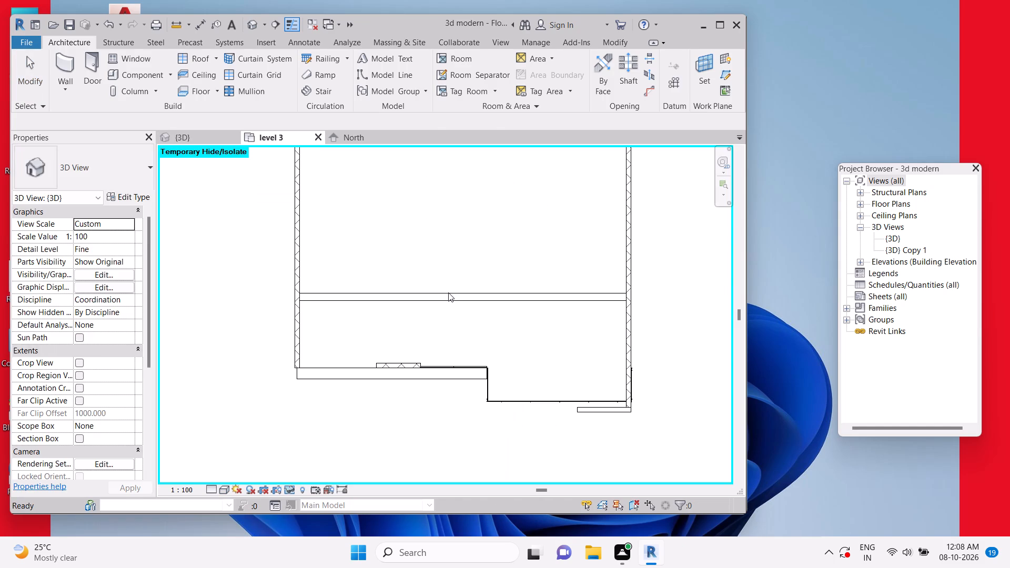
left_click(481, 305)
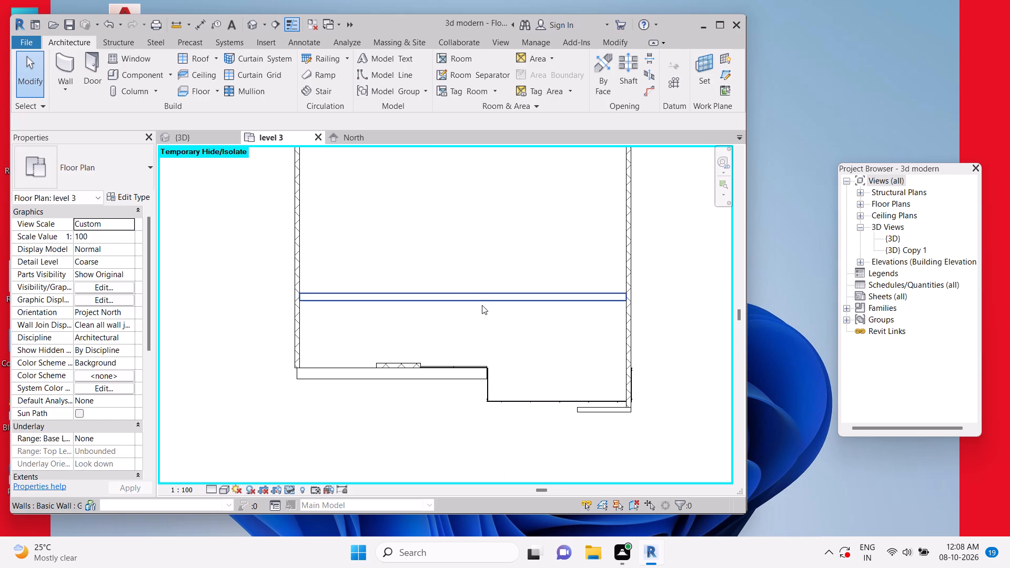
left_click_drag(627, 297, 546, 297)
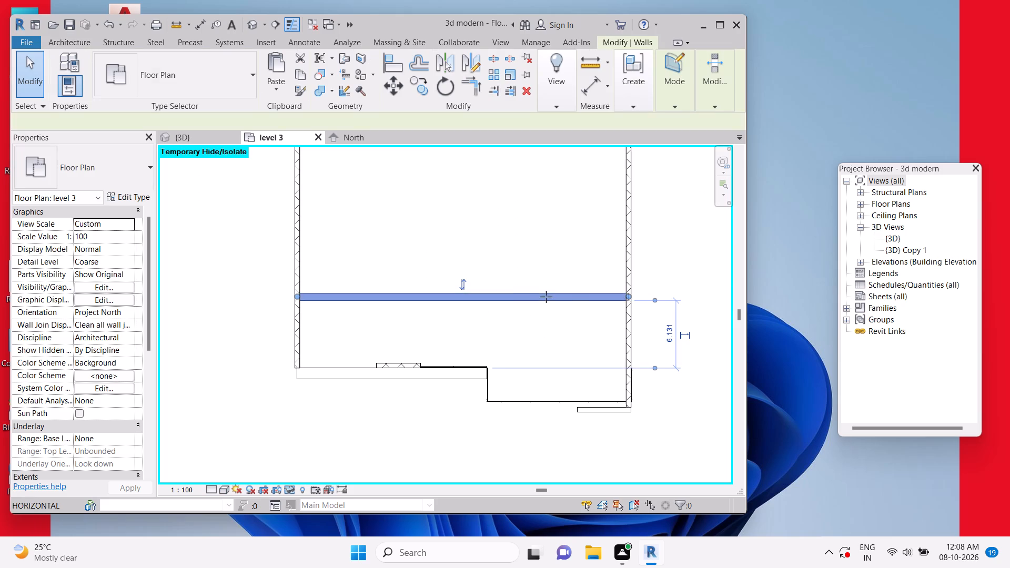
left_click_drag(546, 297, 526, 297)
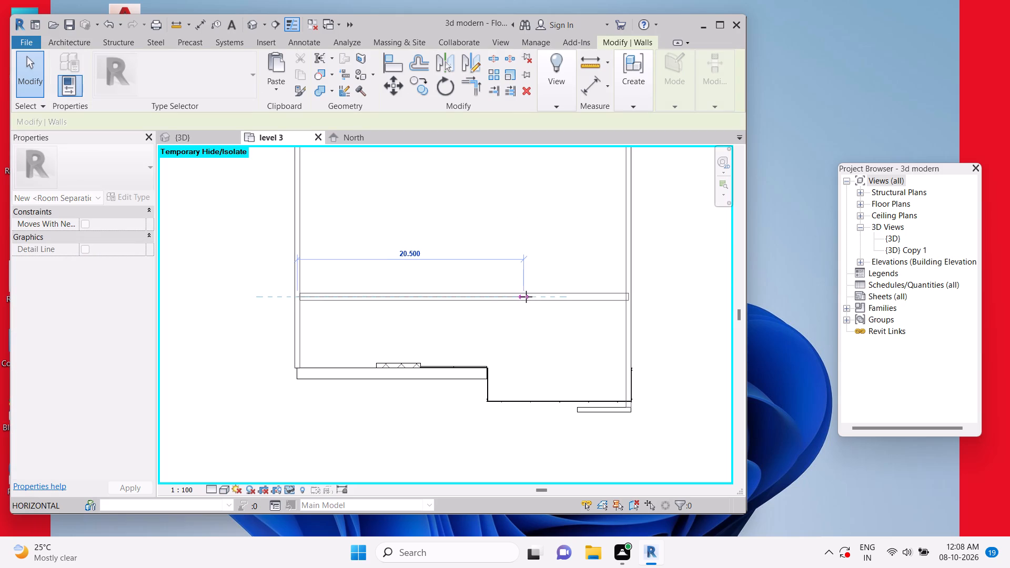
key("Escape")
key("Escape")
key("Escape")
key("Escape")
key("Escape")
Draw two Generic - 200mm walls on level 3 from the shortened wall's free end, about 13 back and about 20.5 across to the side wall.
left_click(196, 135)
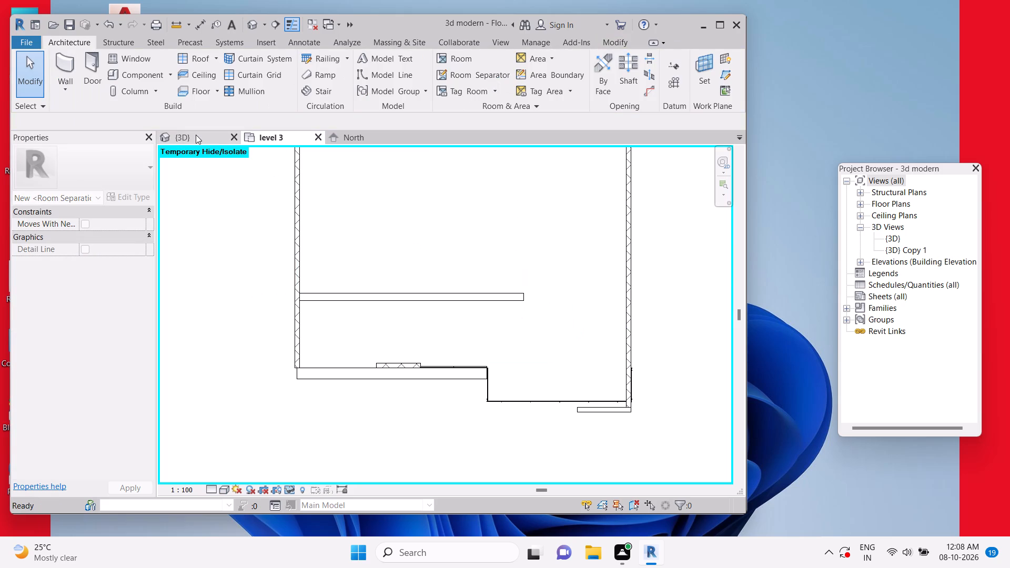
middle_click_drag(542, 377, 461, 380, "shift")
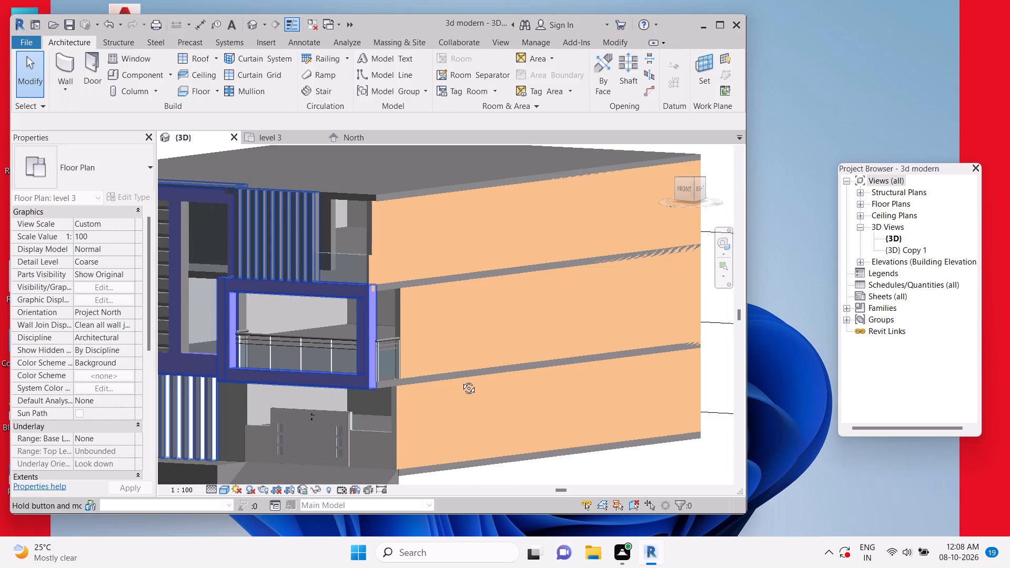
middle_click_drag(461, 380, 468, 388, "shift")
key("Escape")
left_click(288, 138)
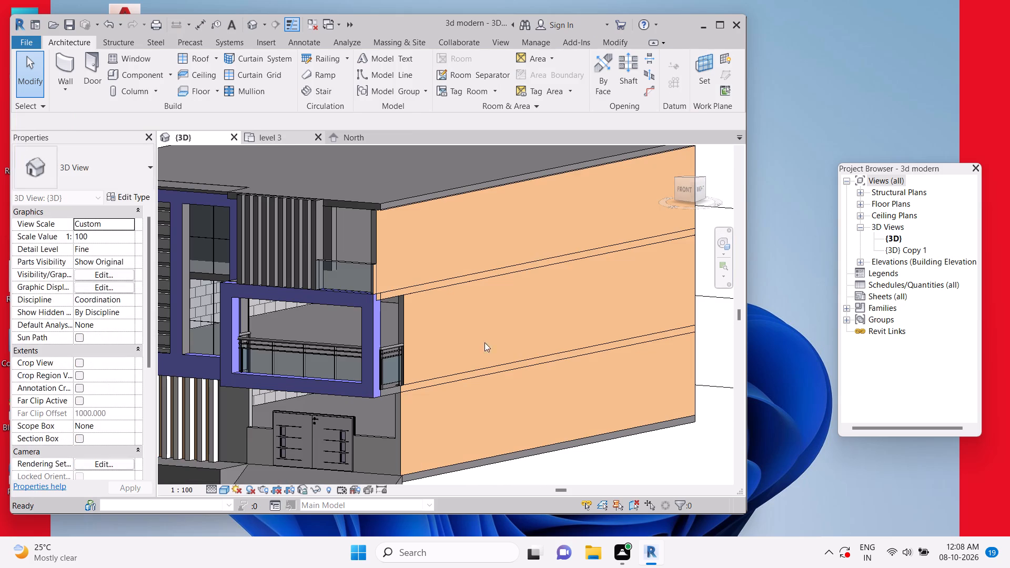
key("Escape")
key("Escape")
type("WA")
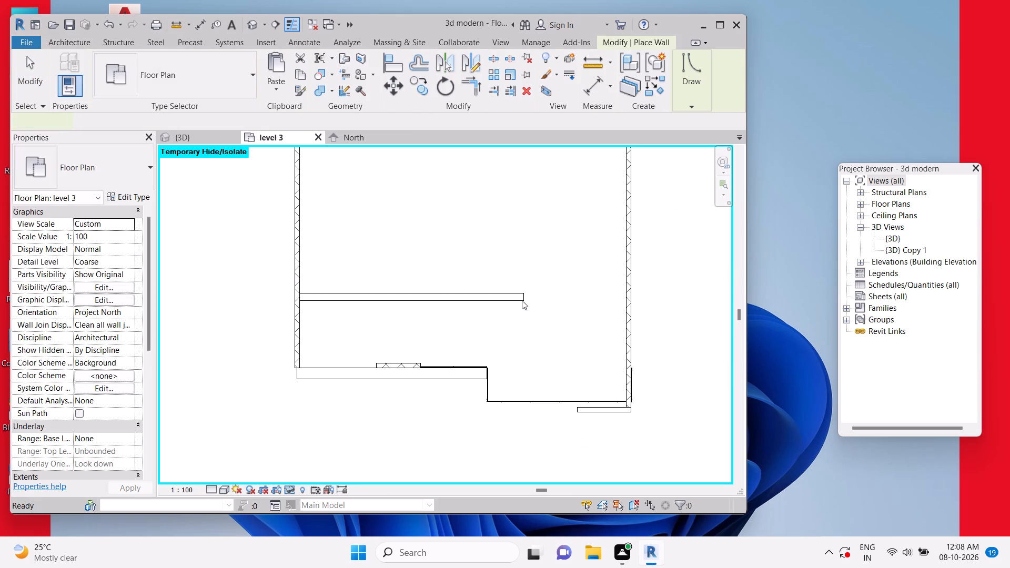
left_click(522, 298)
scroll(522, 298, "down", 8)
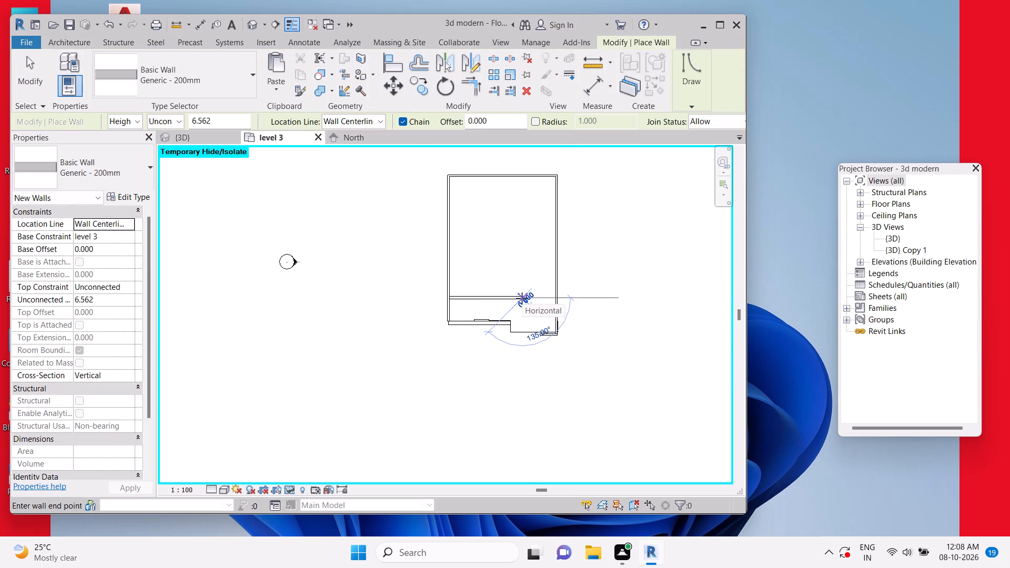
left_click(517, 250)
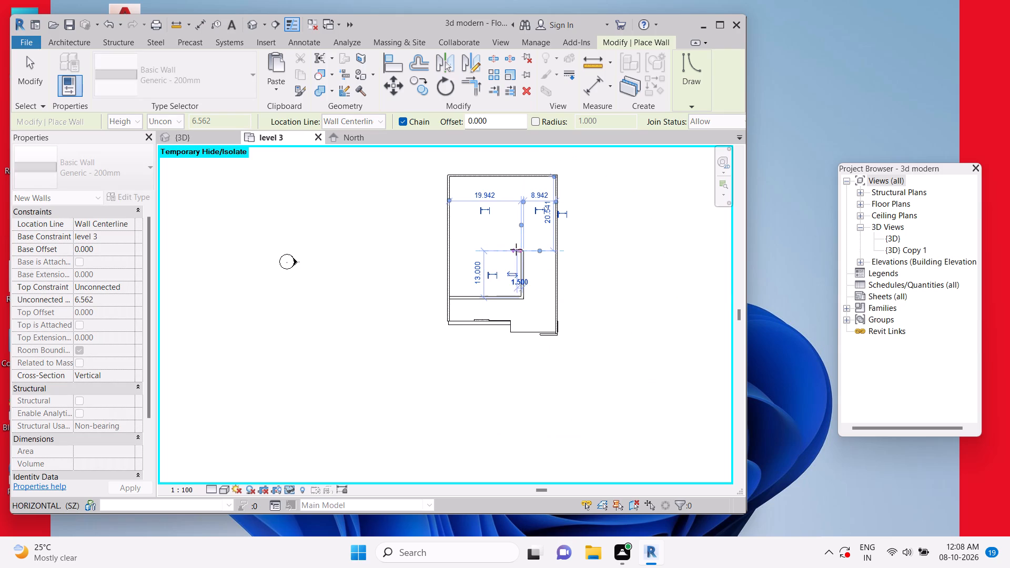
left_click(453, 255)
key("Escape")
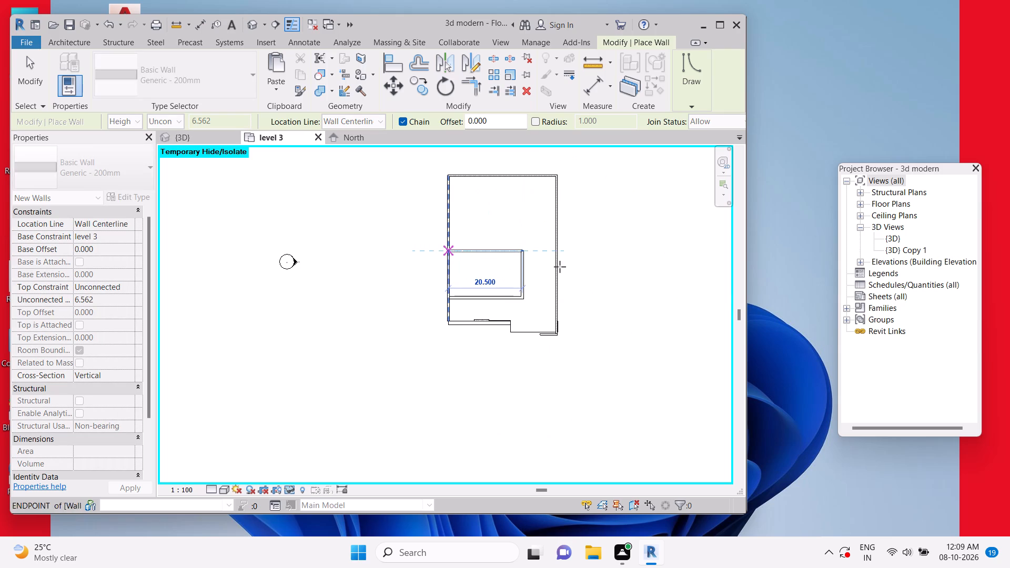
key("Escape")
key("Escape")
key("Escape")
key("Escape")
Copy the three level 3 room walls and paste them aligned to level 2.
left_click(218, 138)
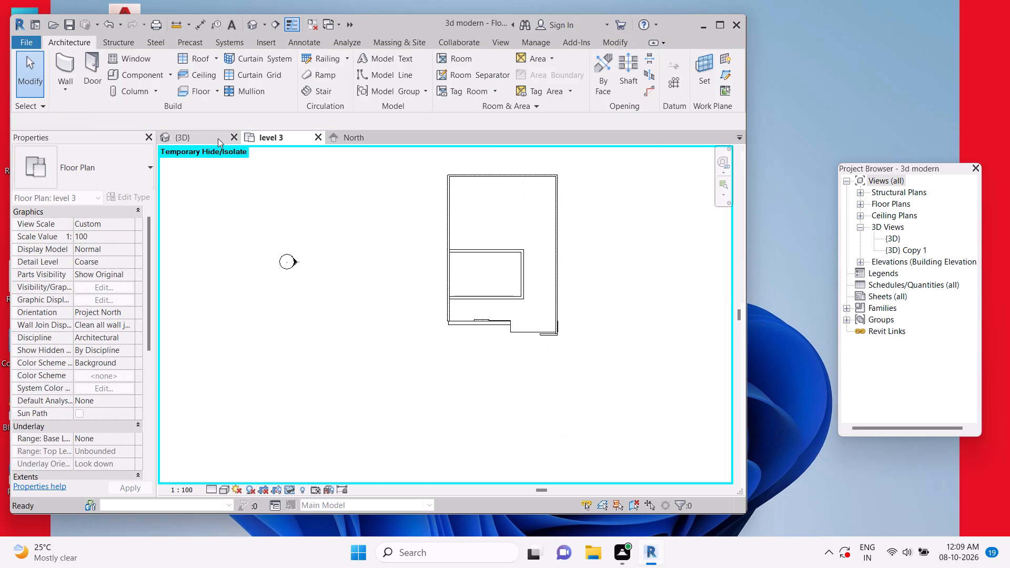
middle_click_drag(466, 339, 553, 324)
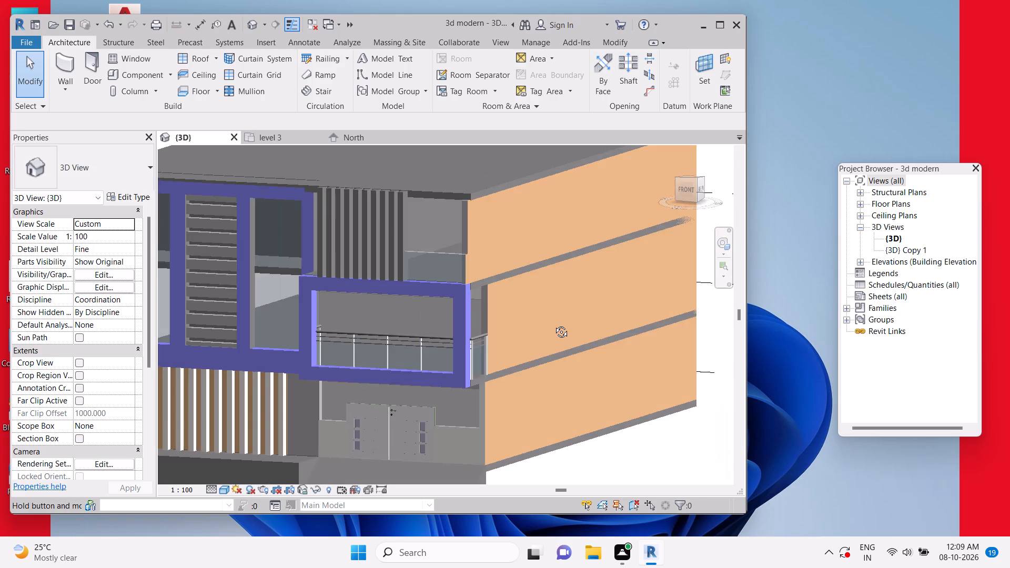
middle_click_drag(553, 324, 567, 323)
middle_click_drag(498, 329, 504, 342, "shift")
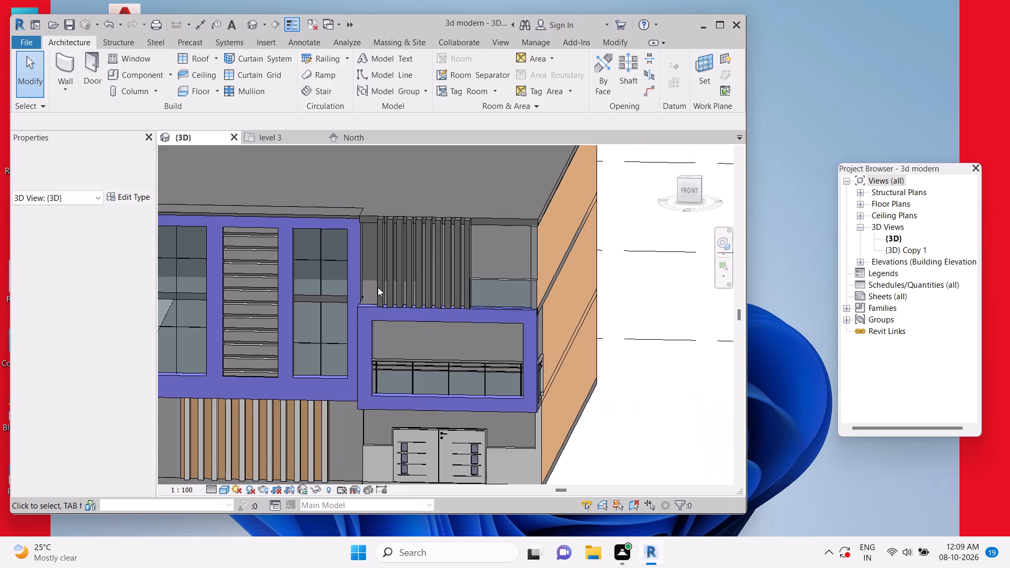
middle_click_drag(474, 350, 488, 323, "shift")
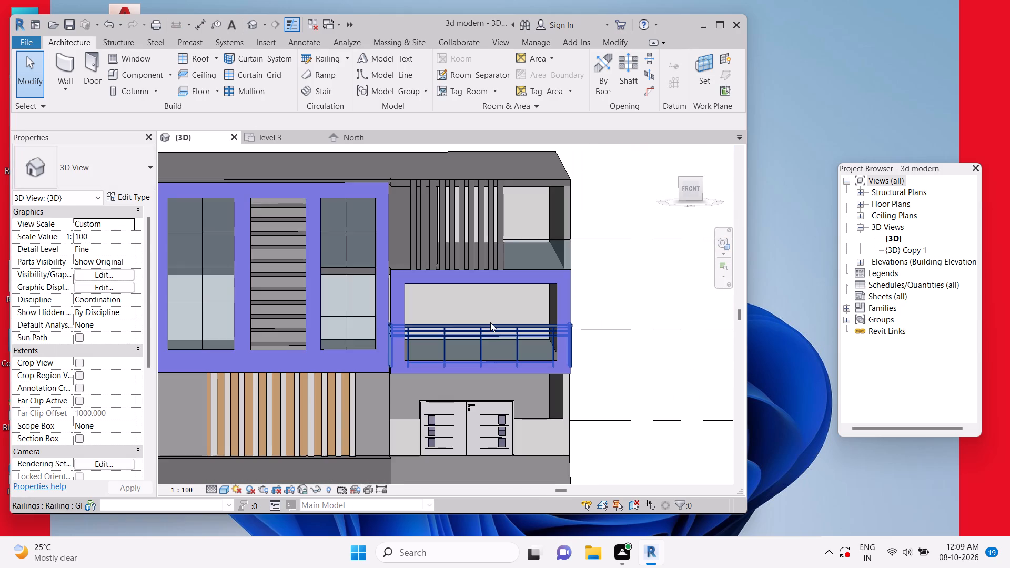
middle_click_drag(489, 322, 464, 333, "shift")
left_click(275, 139)
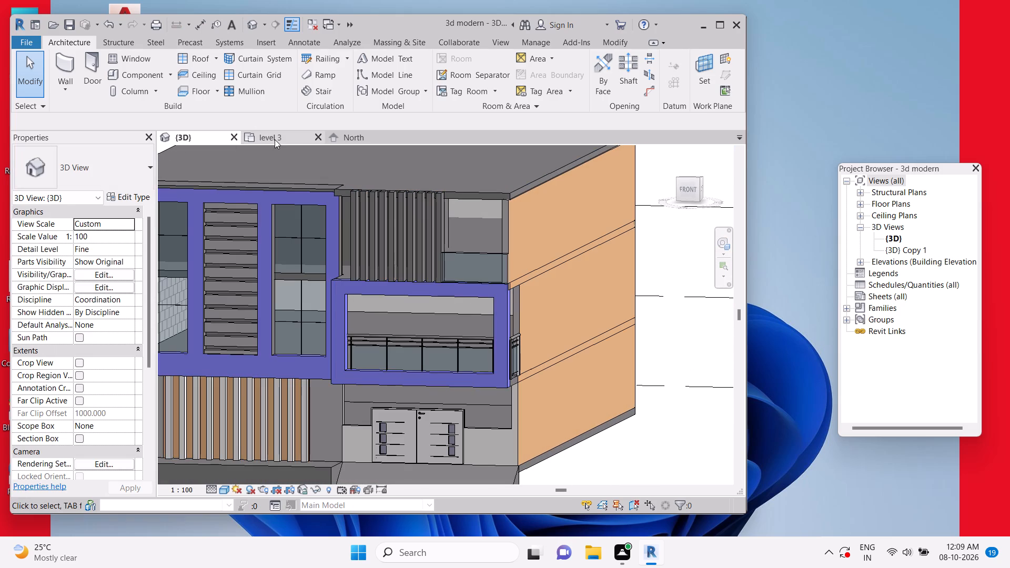
left_click(488, 299)
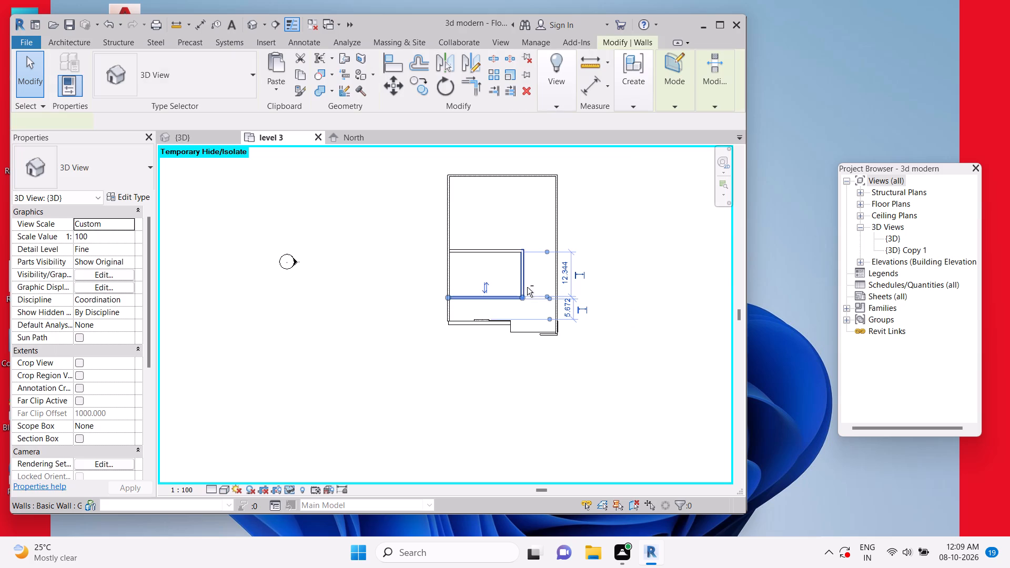
left_click(523, 281, "ctrl")
left_click(481, 251, "ctrl")
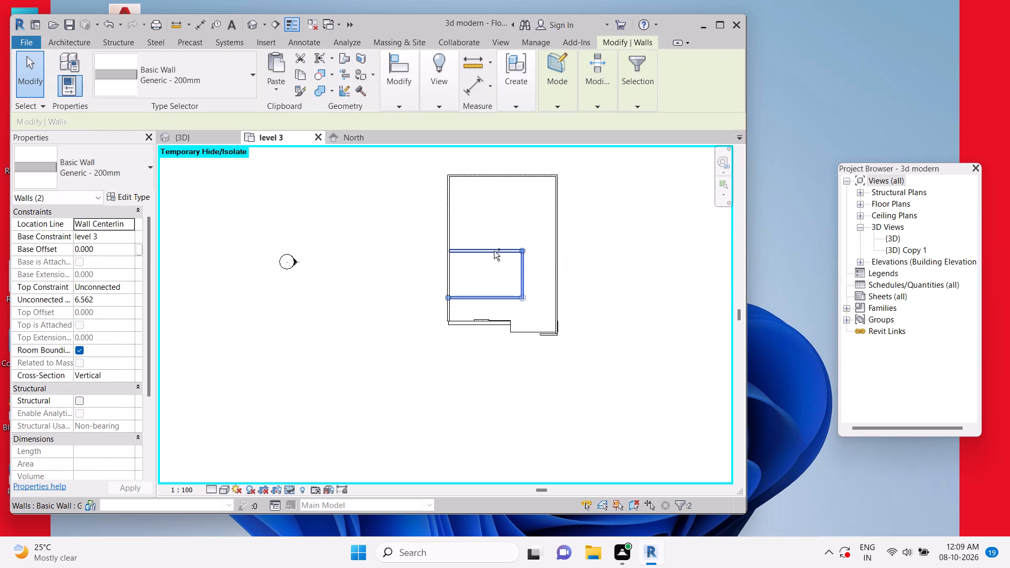
double_click(303, 79)
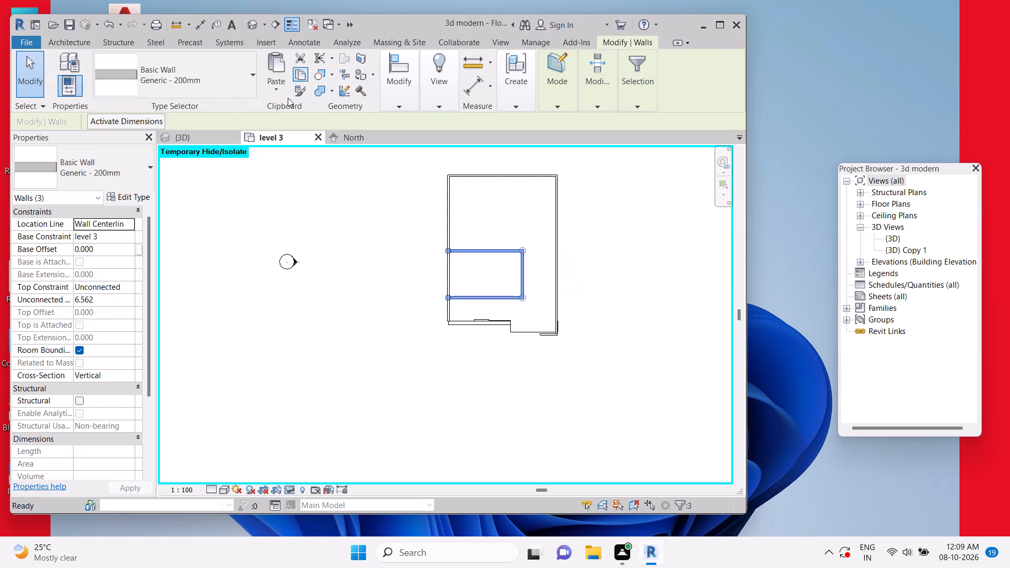
left_click(274, 92)
left_click(340, 145)
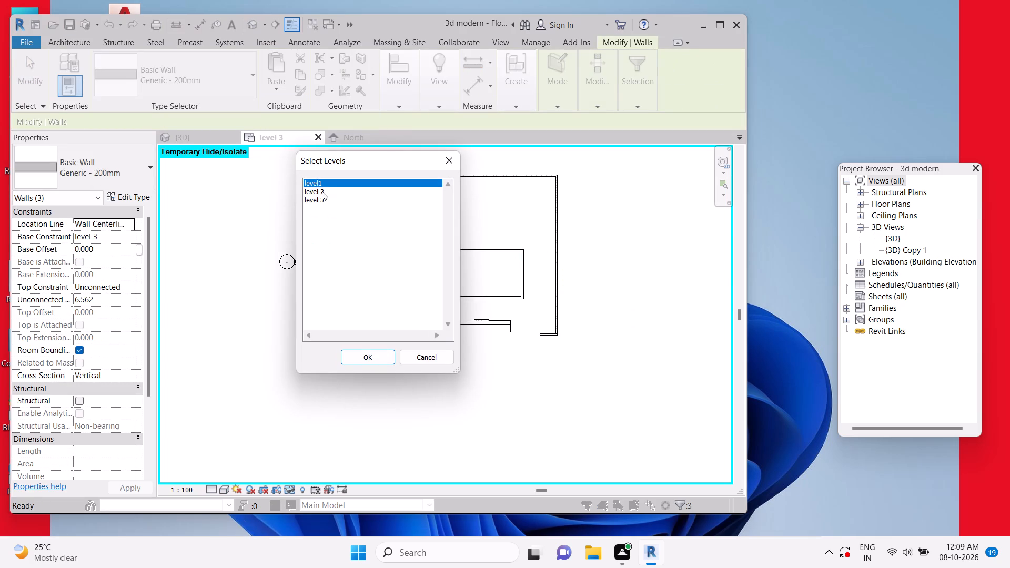
left_click(322, 191)
left_click(358, 351)
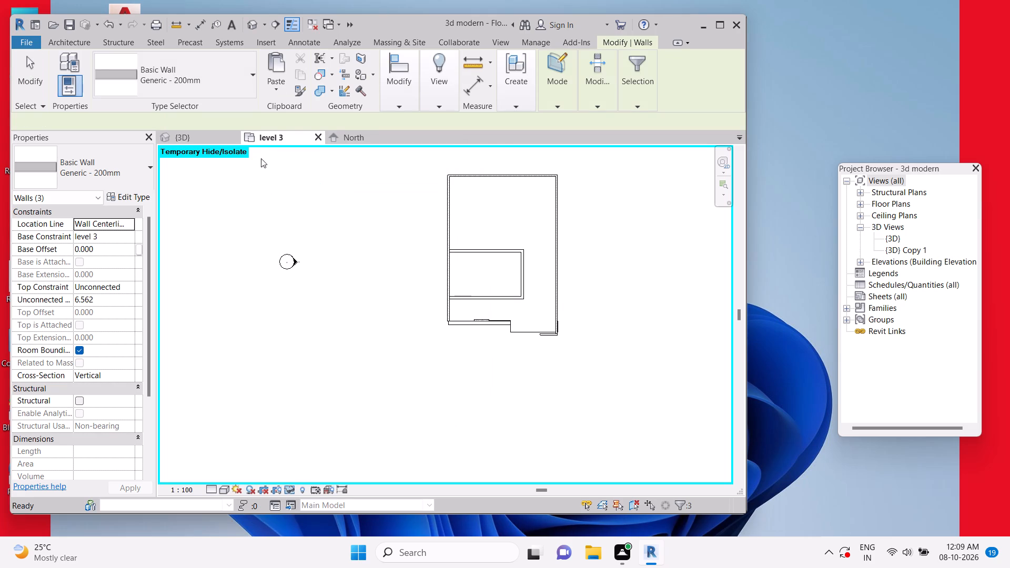
left_click(207, 135)
left_click(200, 137)
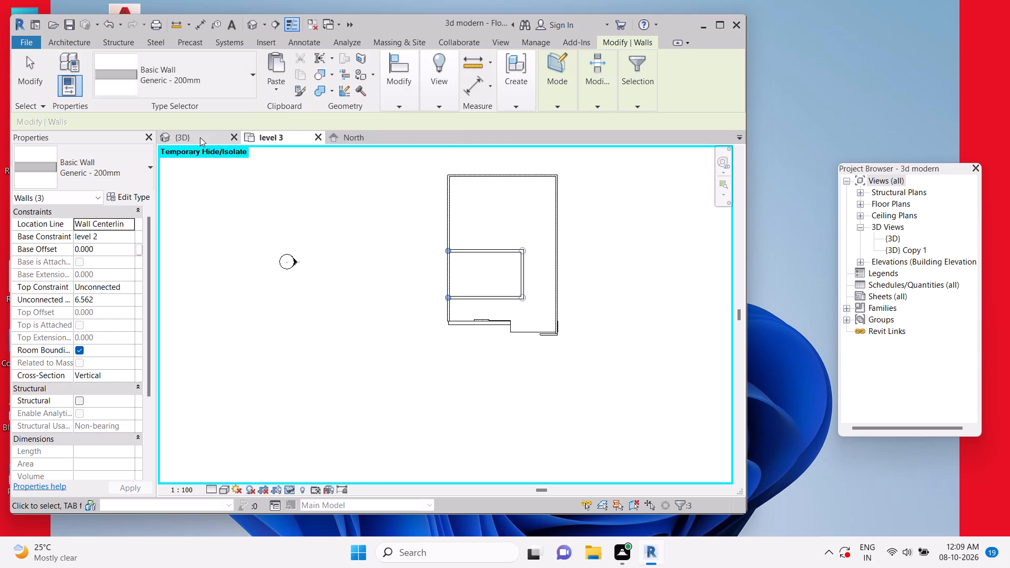
key("Escape")
key("Escape")
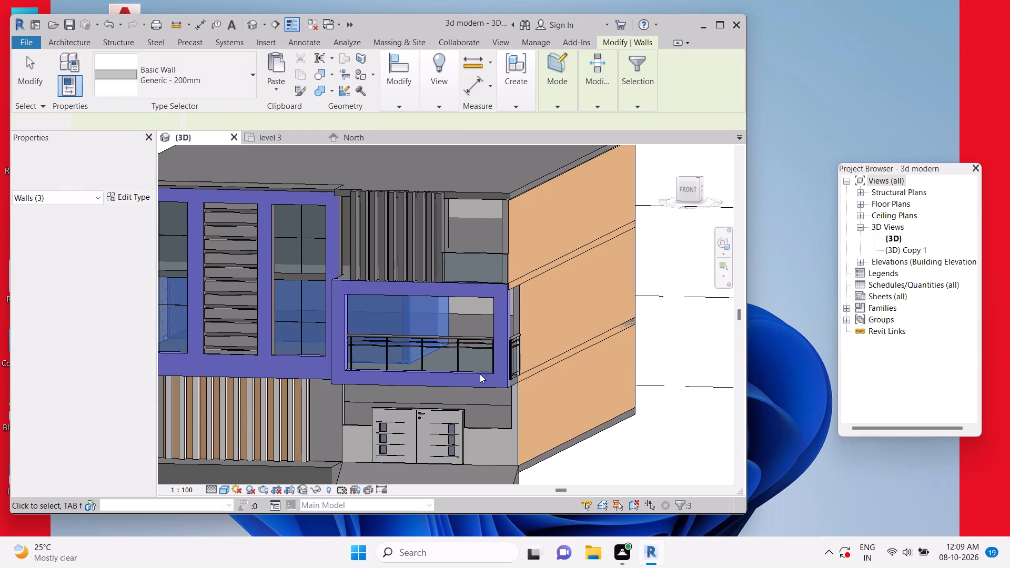
Place an M_Window-Casement-Double 850 x 900mm window in the wall behind the level 2 balcony and another behind the level 3 vertical fins.
middle_click_drag(486, 378, 504, 350)
middle_click_drag(426, 381, 437, 378)
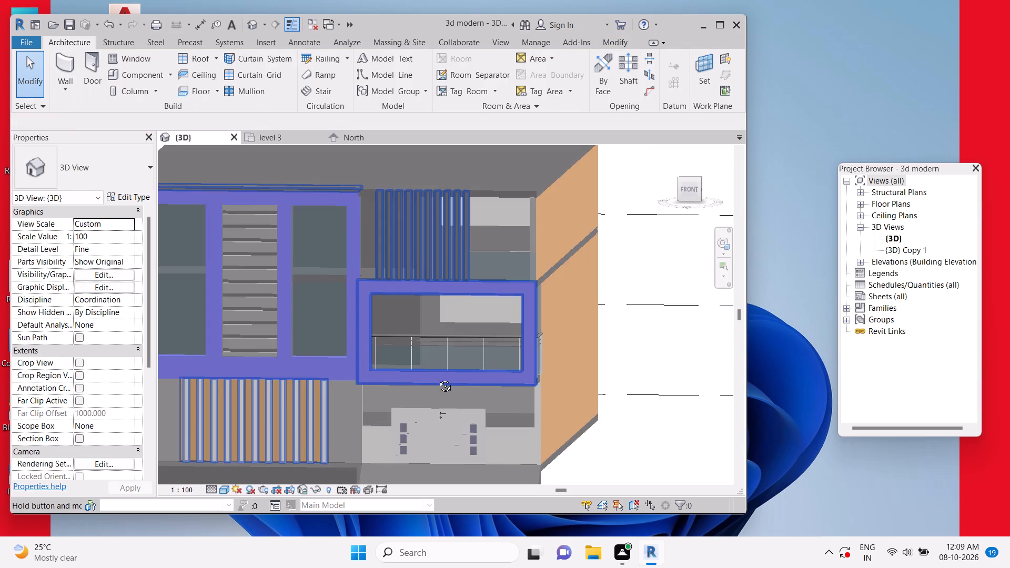
middle_click_drag(439, 377, 417, 366, "shift")
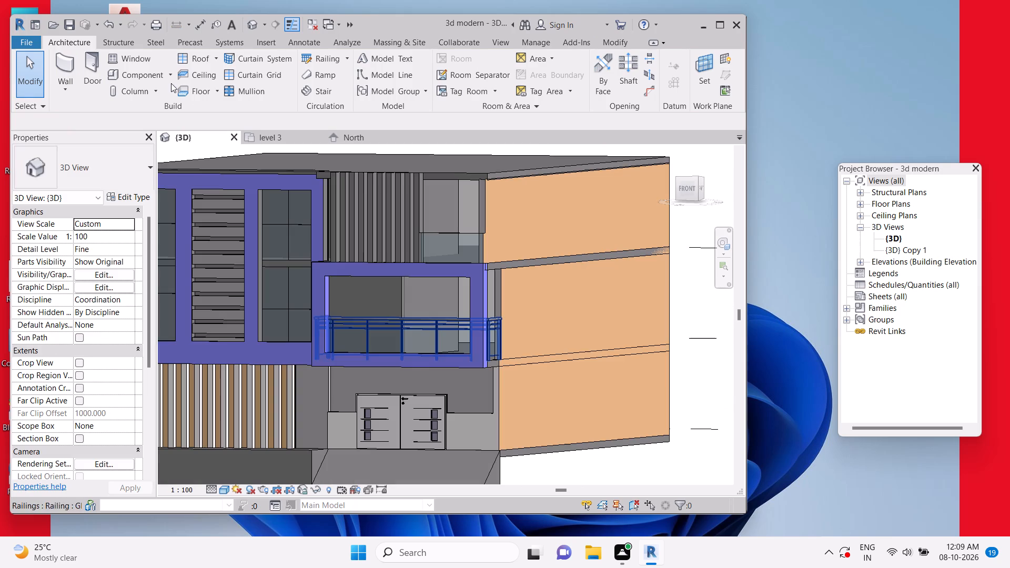
left_click(123, 63)
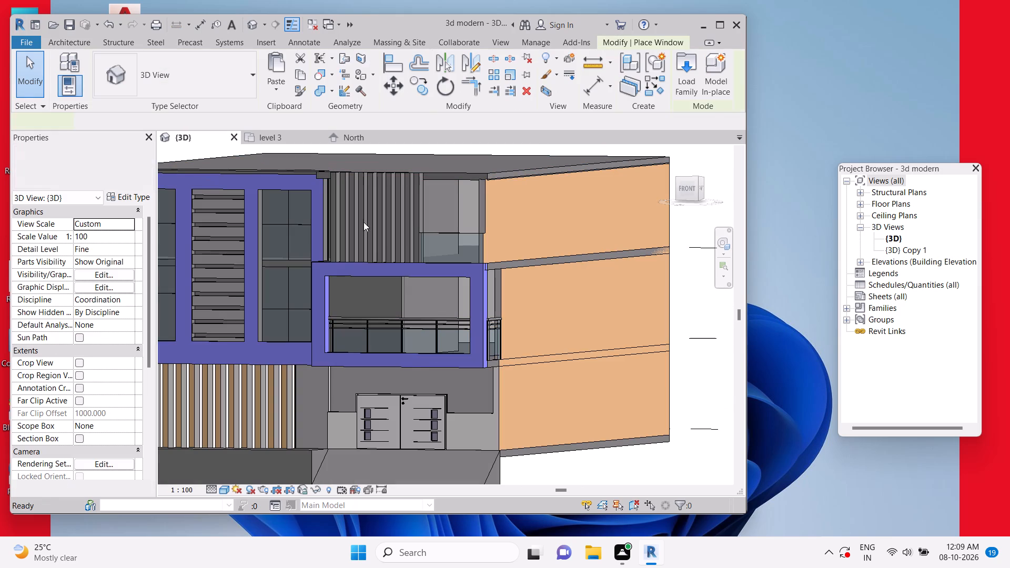
left_click(96, 176)
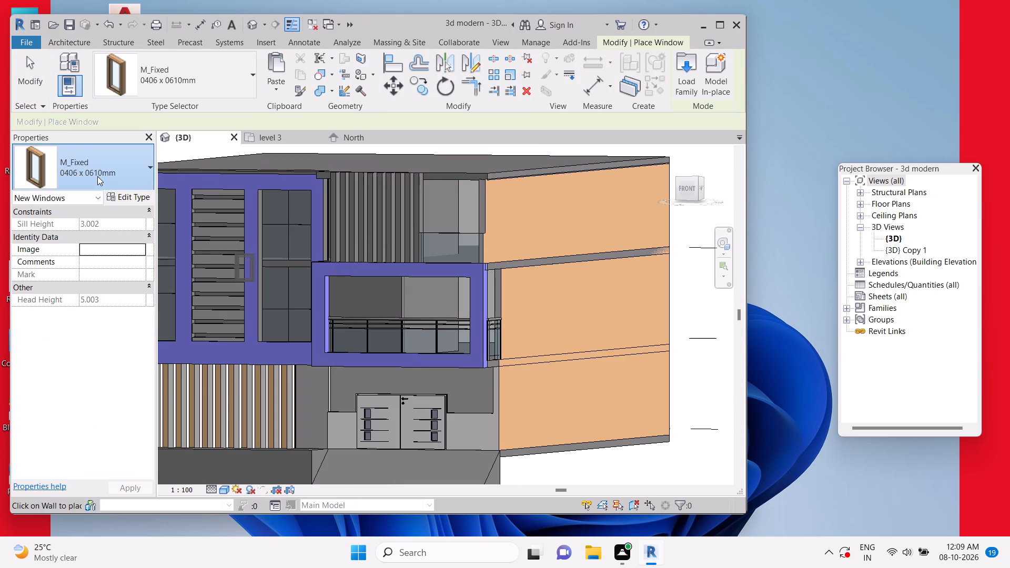
left_click(83, 380)
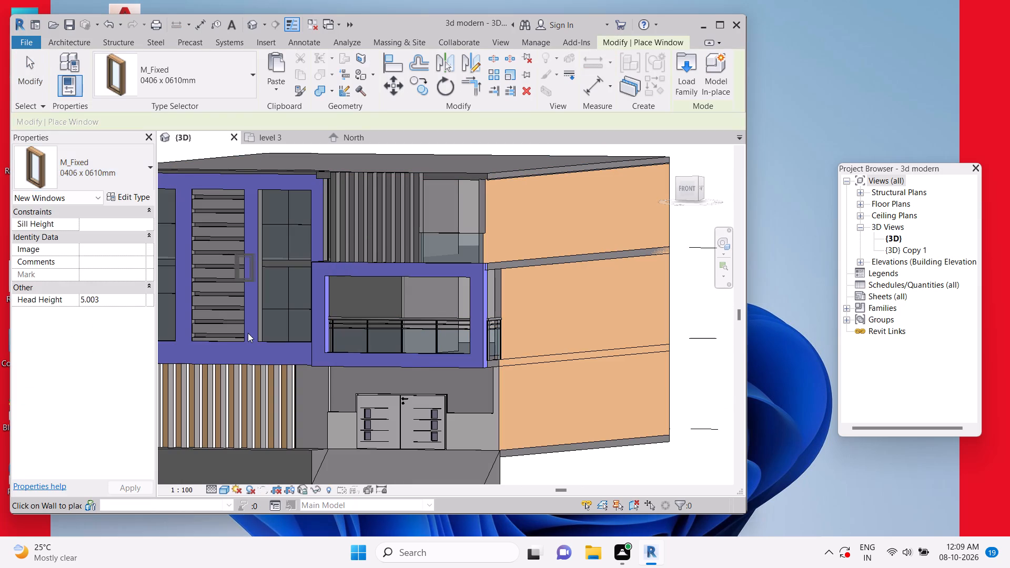
left_click(364, 297)
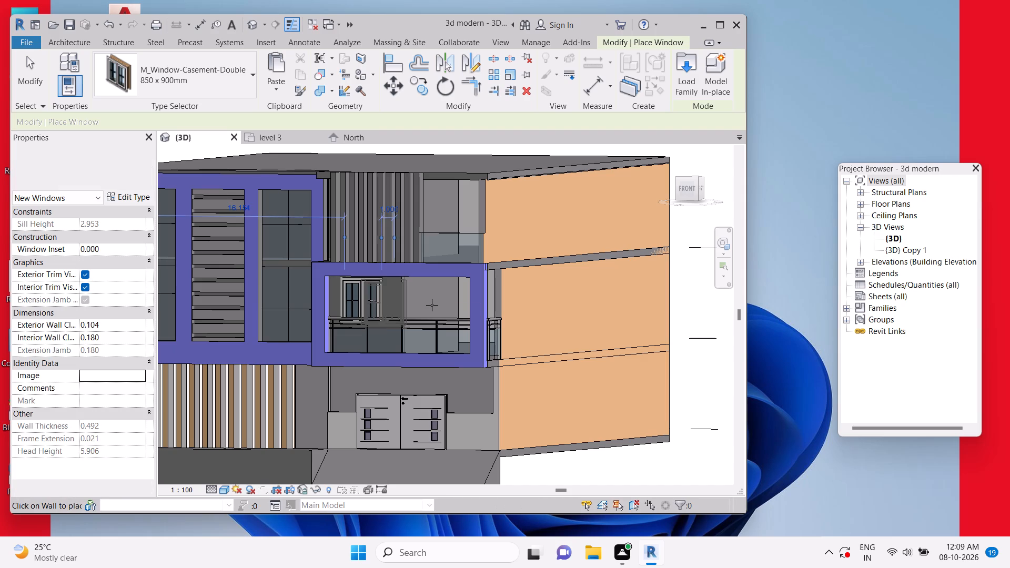
left_click(373, 214)
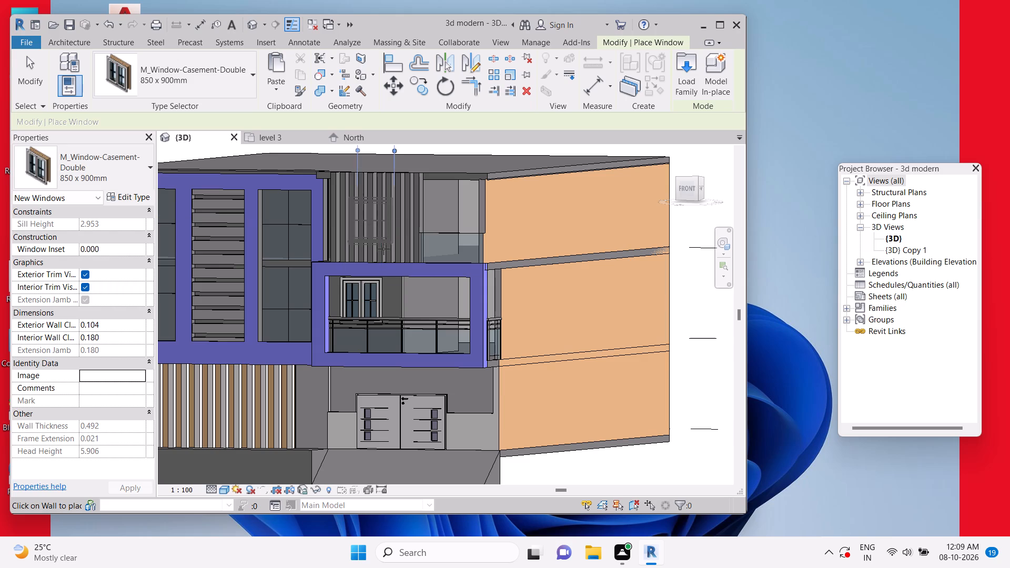
key("Escape")
key("Escape")
key("Escape")
key("Escape")
key("Escape")
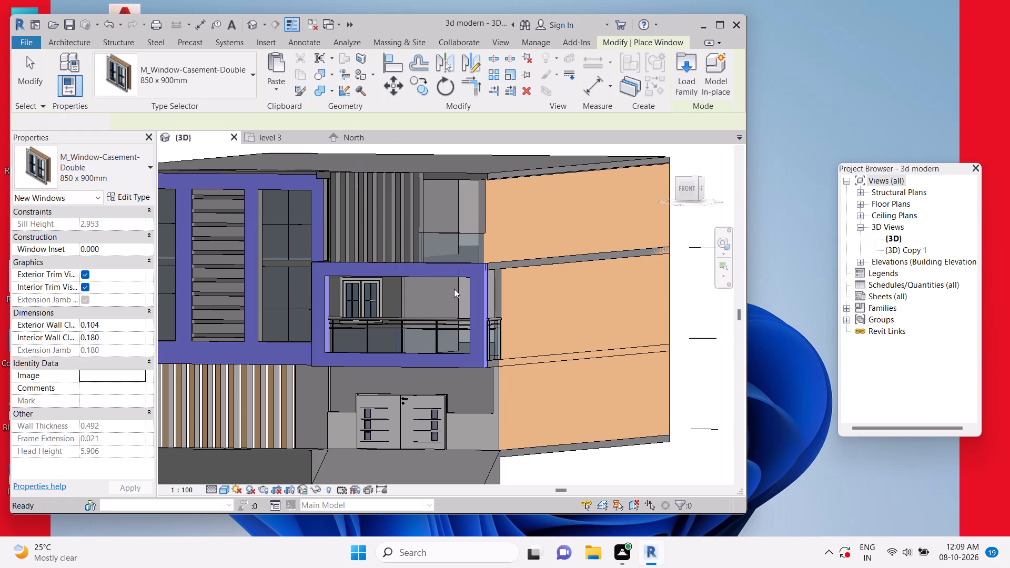
key("Escape")
In the front view, nudge the casement window behind the level 2 balcony five increments to the right along its wall.
middle_click_drag(489, 355, 524, 350, "shift")
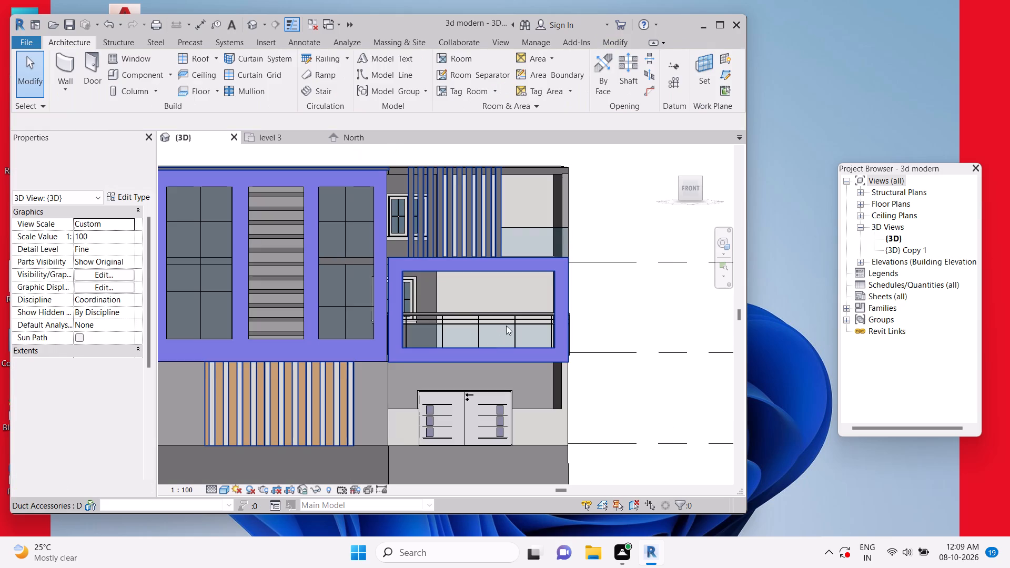
left_click(688, 188)
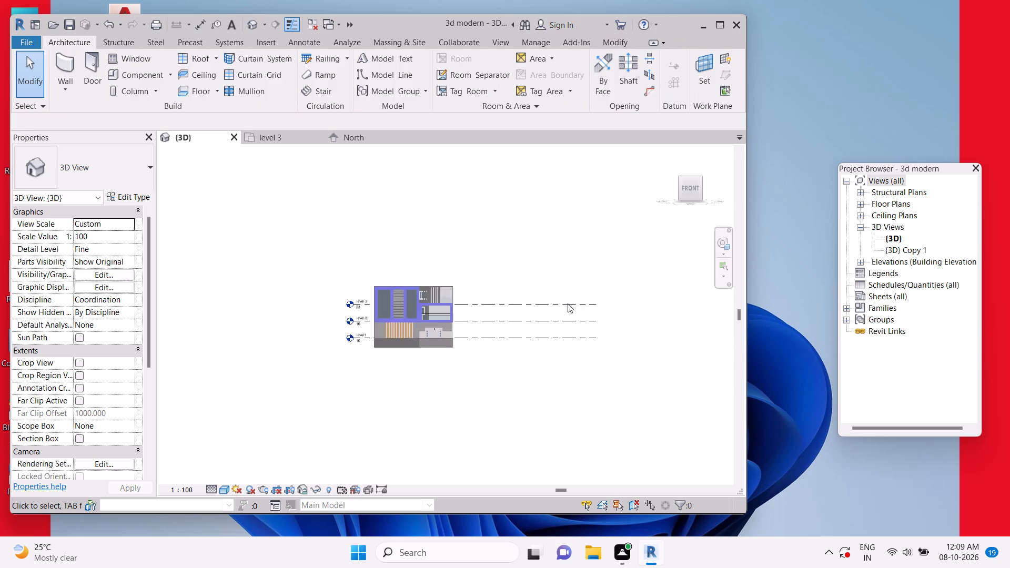
scroll(393, 312, "up", 13)
key("Escape")
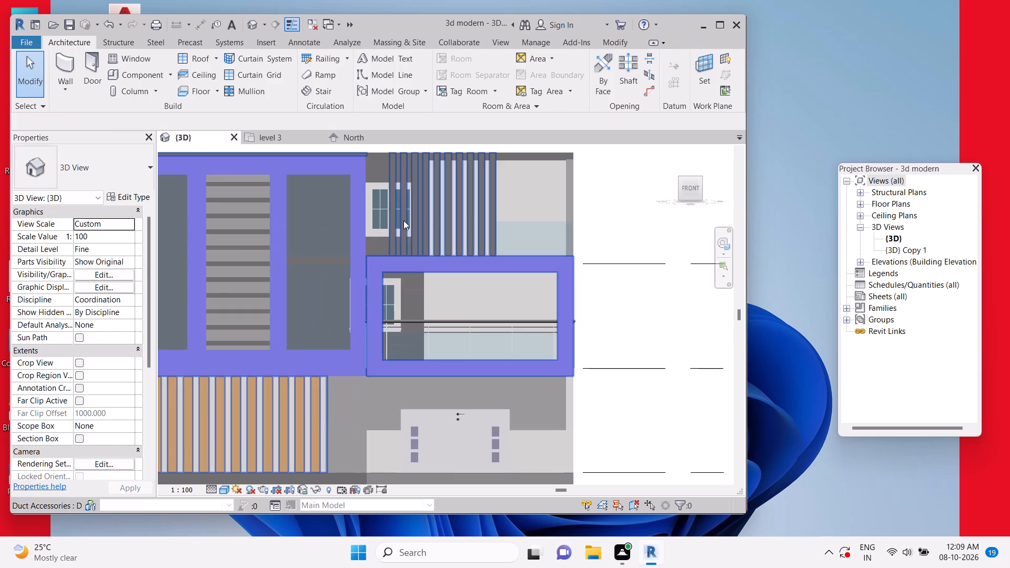
key("Escape")
left_click(399, 294)
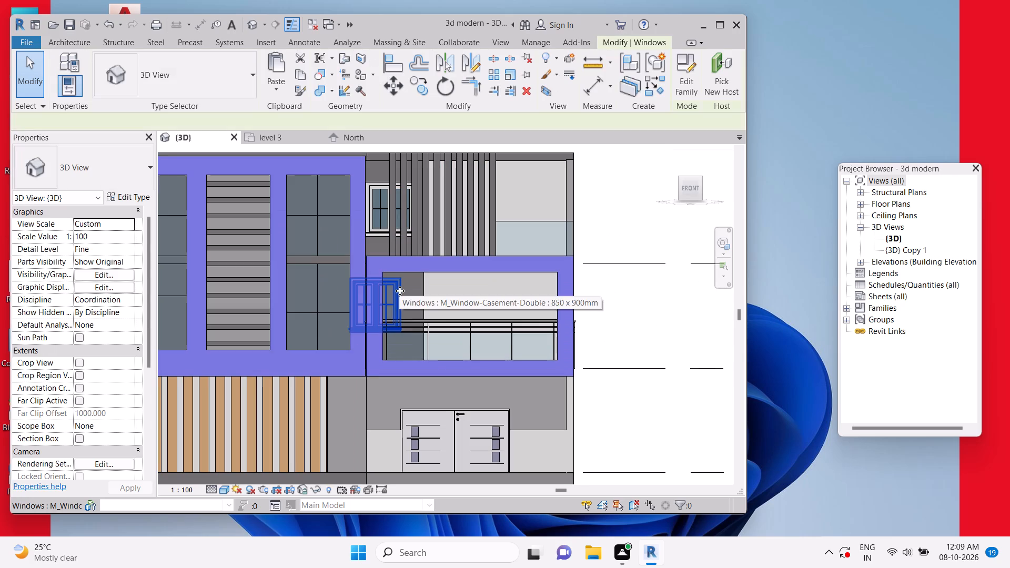
key("Right")
key("Right")
key("Right")
key("Right")
key("Right")
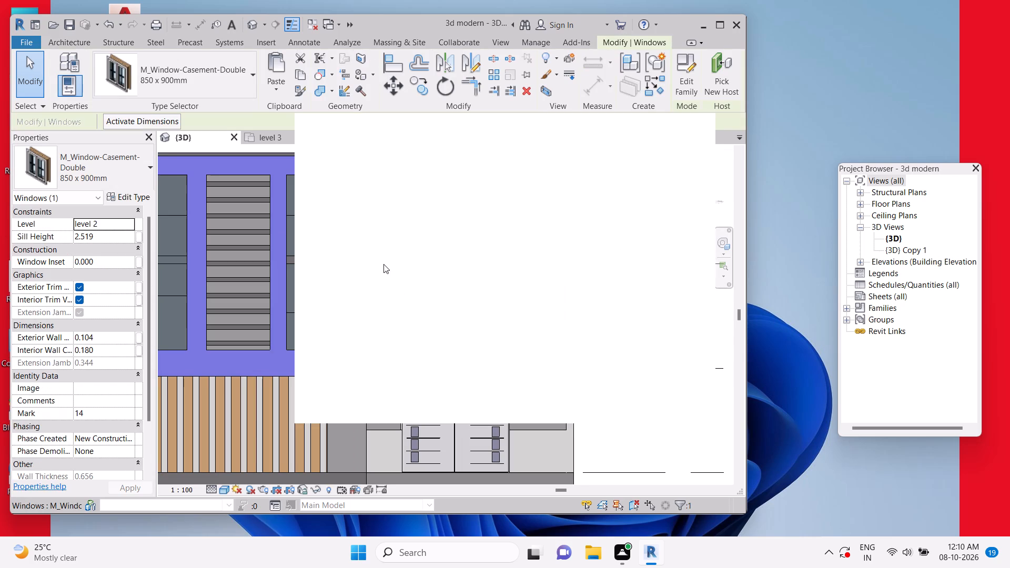
key("Escape")
key("Escape")
key("Escape")
Save the project and dismiss the pop-up notification.
key("ctrl+s")
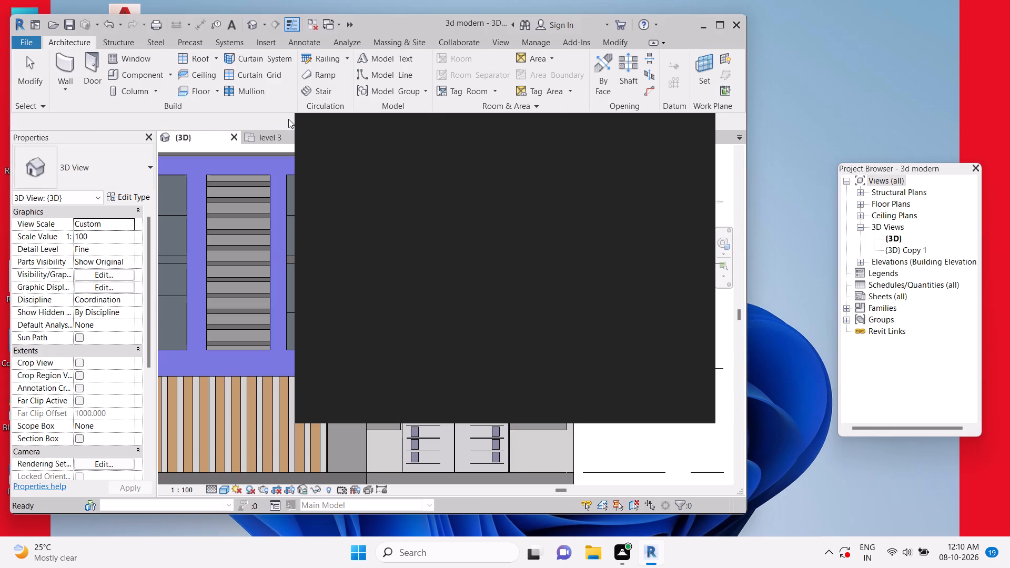
left_click(698, 123)
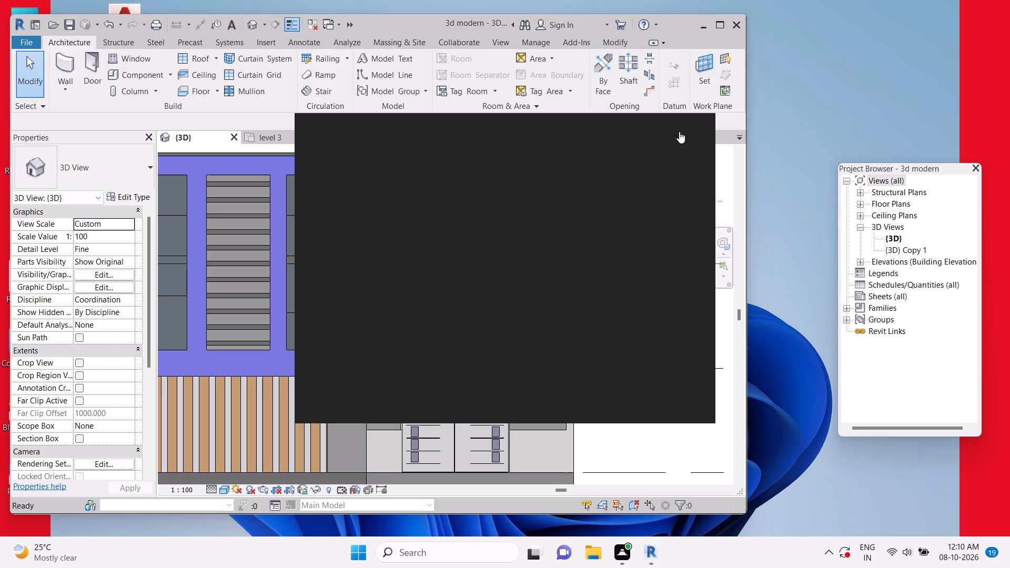
left_click(683, 134)
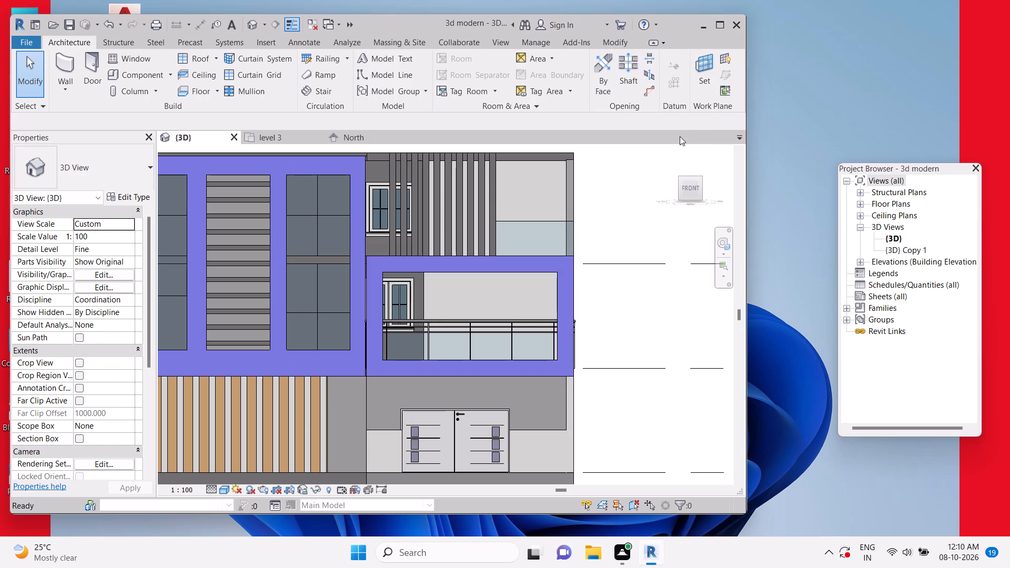
key("Escape")
key("Escape")
key("Escape")
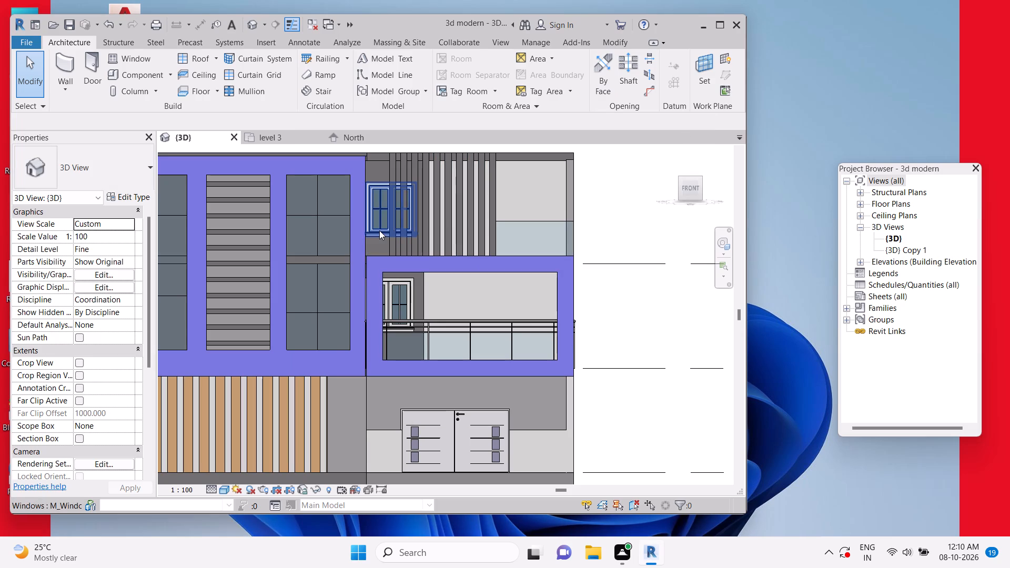
Nudge the level 3 and level 2 casement windows rightward in the front view so they line up one above the other.
left_click(379, 230)
key("Right")
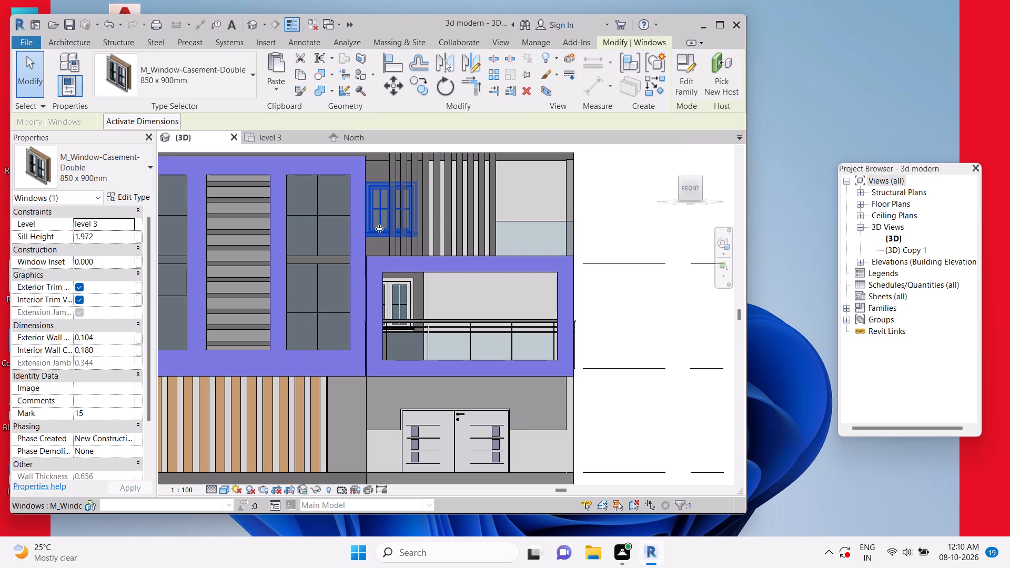
key("Right")
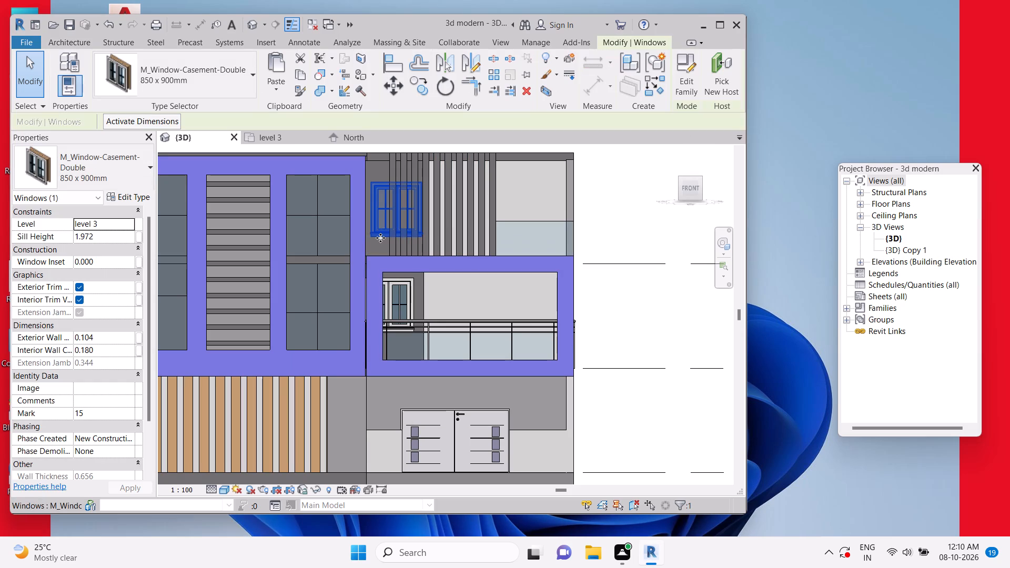
left_click(398, 298)
key("Right")
key("Right")
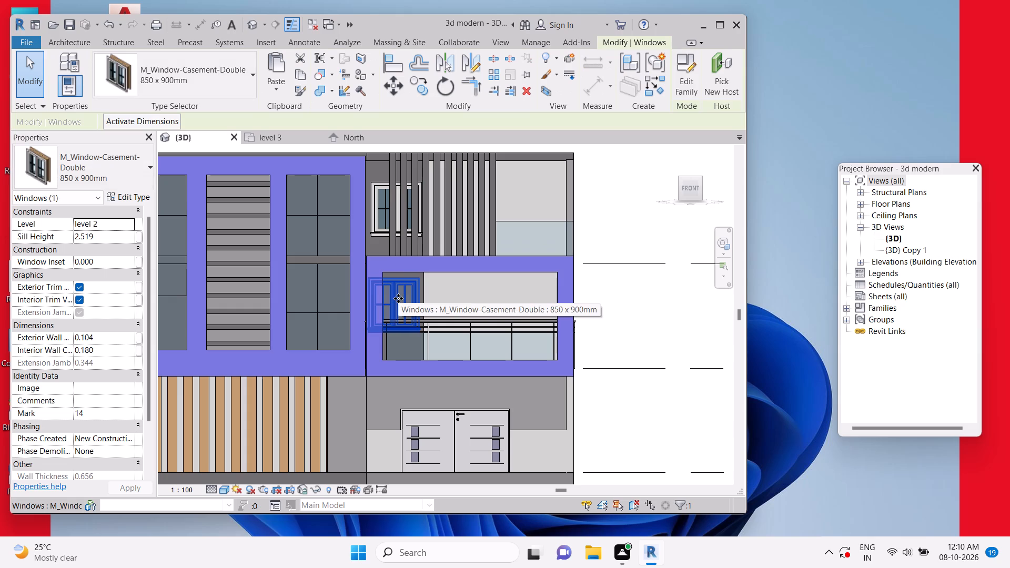
key("Escape")
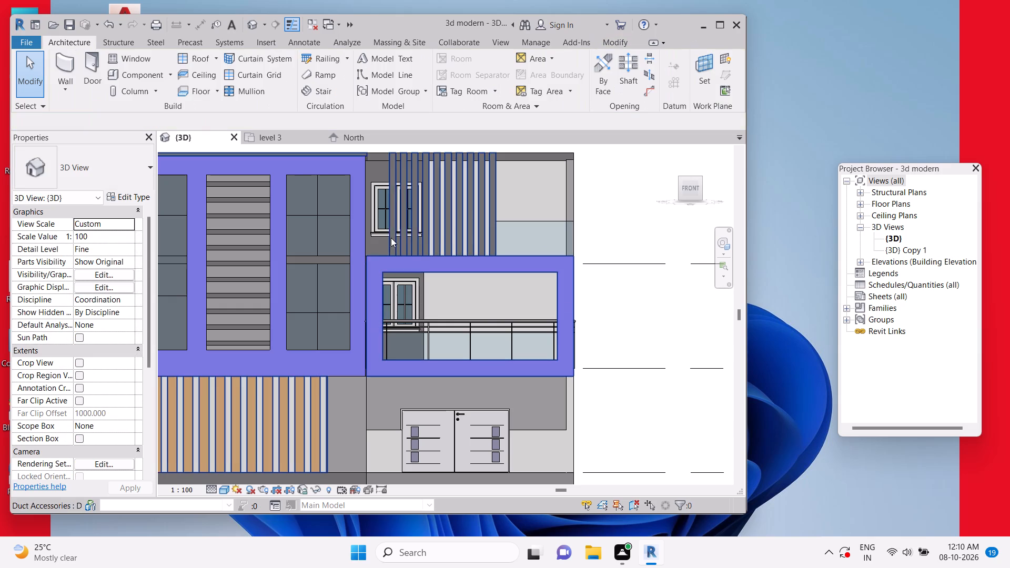
left_click(382, 232)
key("Left")
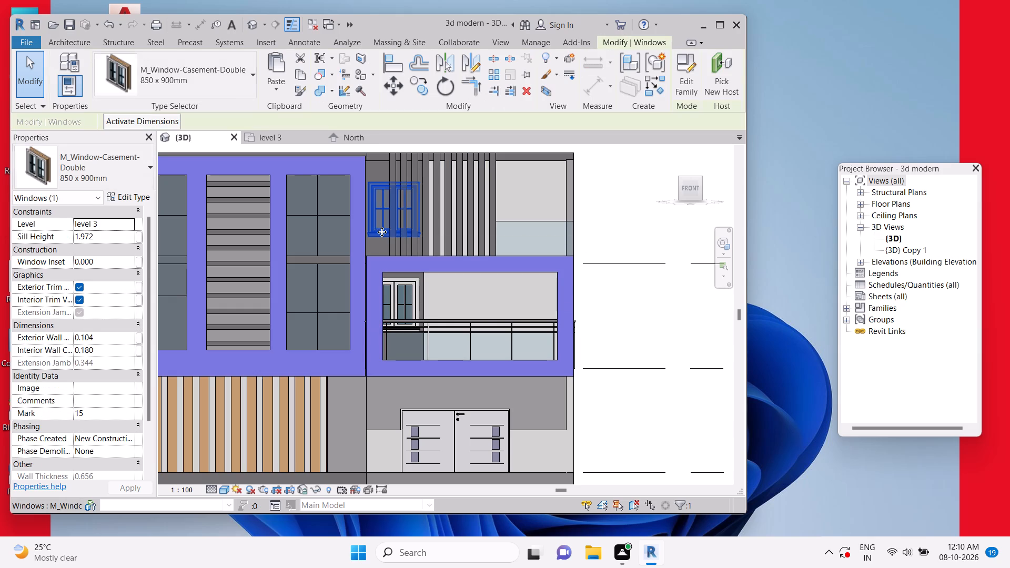
key("Escape")
Place an M_Window-Casement-Double 850 x 900mm window in the level 2 right side wall, about 3 from its balcony-side end.
scroll(497, 253, "down", 4)
middle_click_drag(561, 342, 504, 371, "shift")
middle_click_drag(503, 371, 474, 376, "shift")
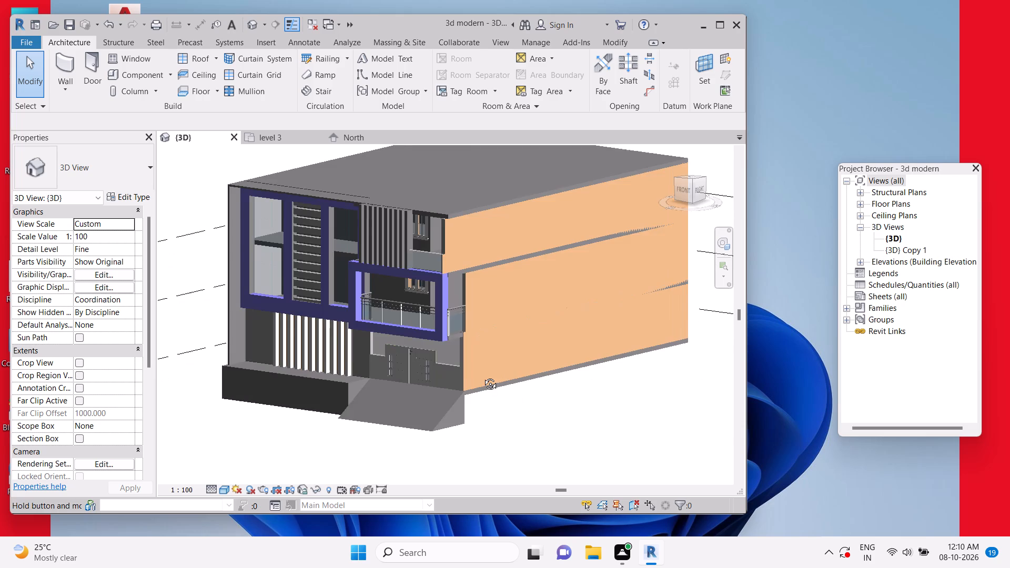
left_click(699, 189)
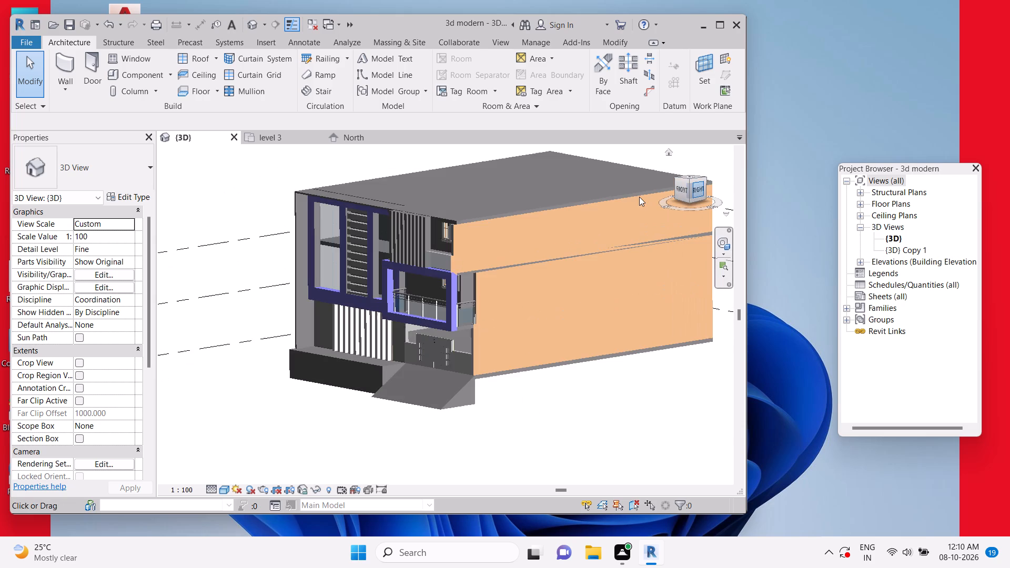
scroll(397, 321, "up", 5)
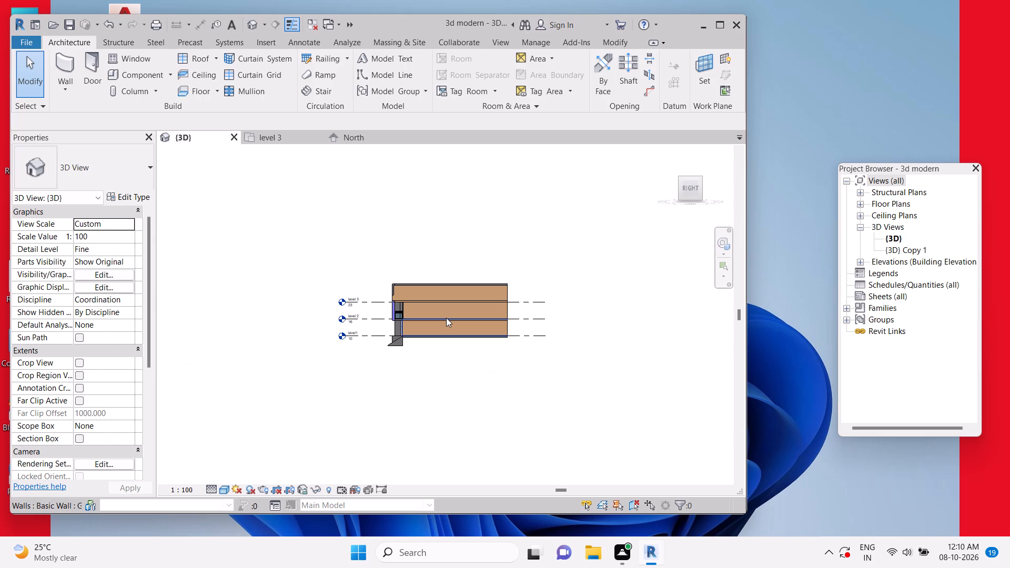
left_click(132, 60)
scroll(430, 308, "up", 2)
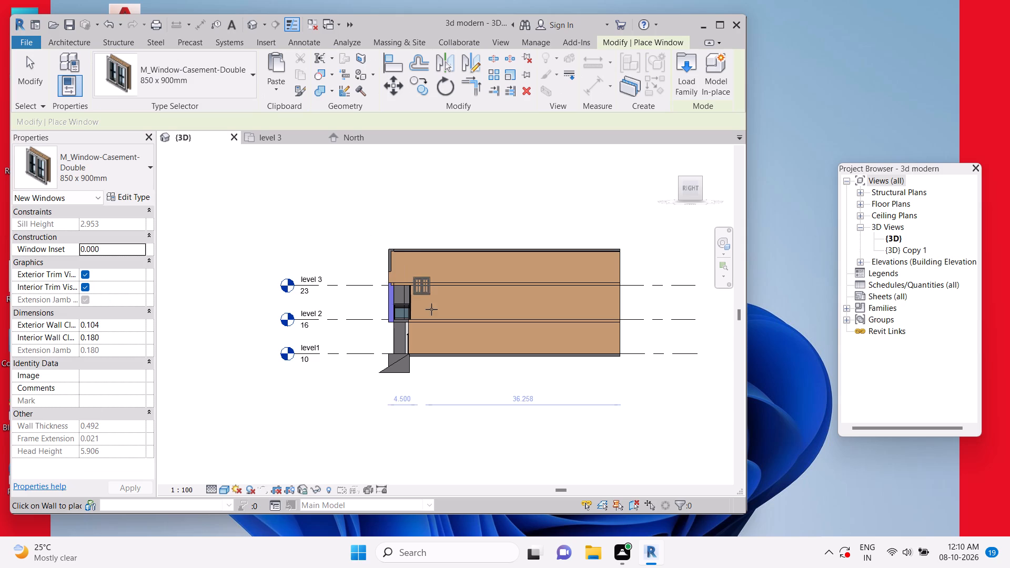
scroll(431, 309, "up", 4)
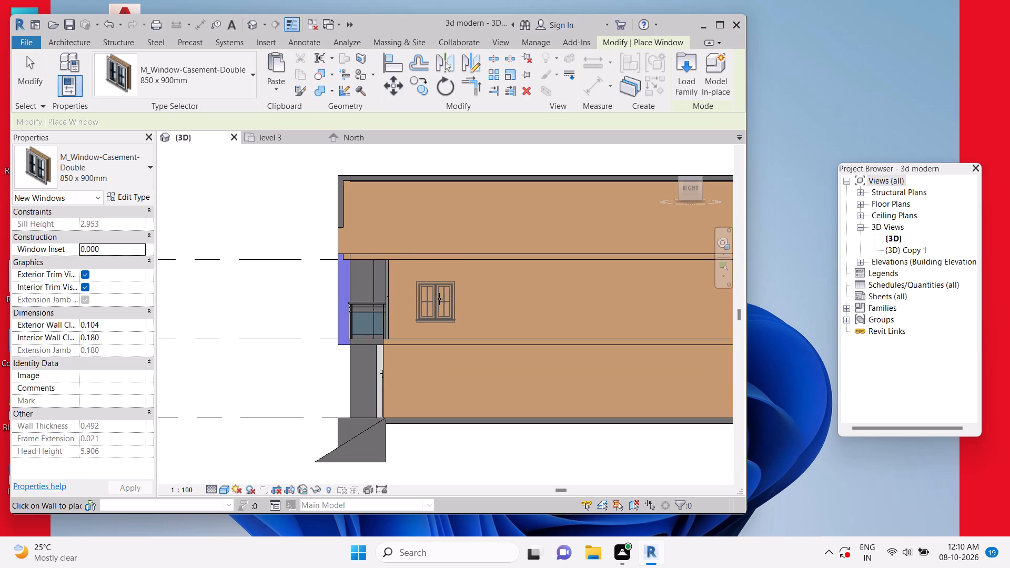
left_click(440, 296)
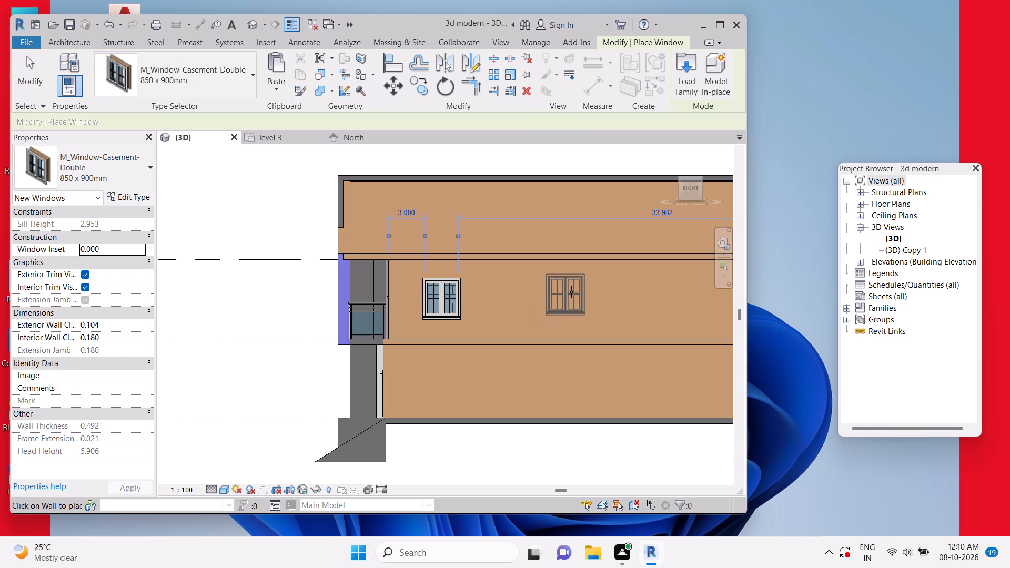
key("Escape")
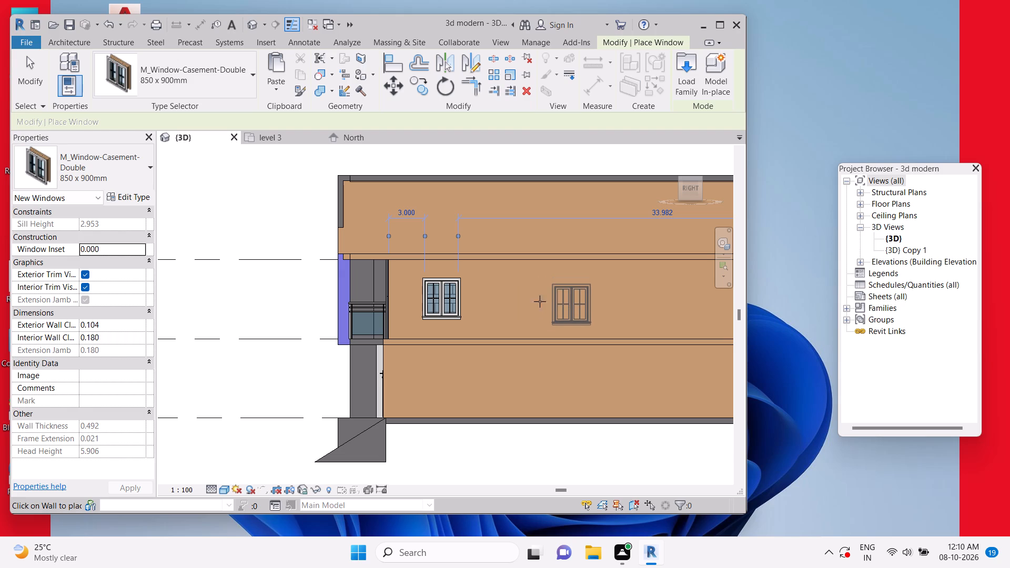
key("Escape")
key("Escape")
key("Escape")
key("Escape")
key("Escape")
Copy the level 2 side-wall window twice horizontally toward the rear, with the second copy about 14 beyond the first.
left_click(462, 303)
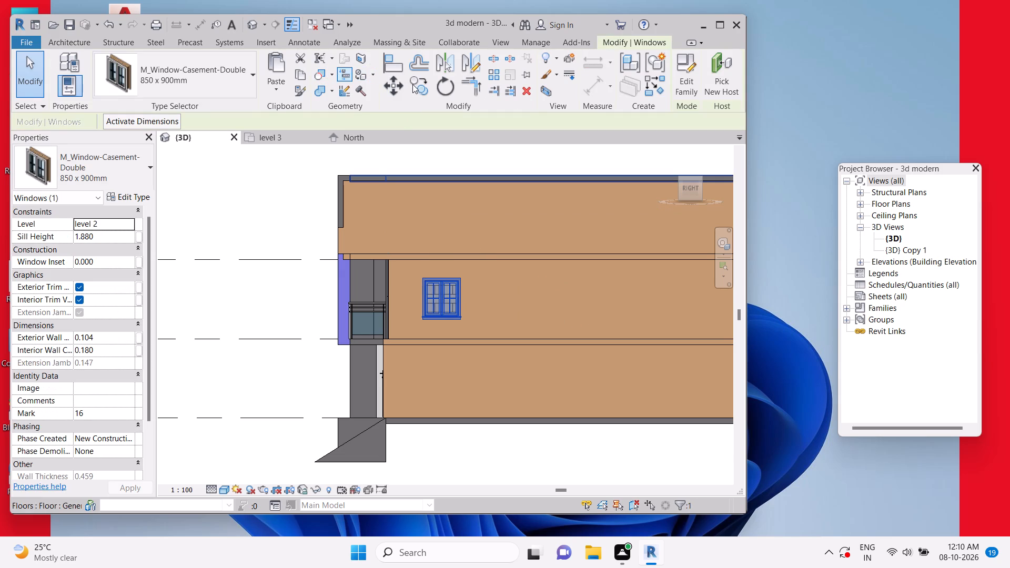
left_click(430, 88)
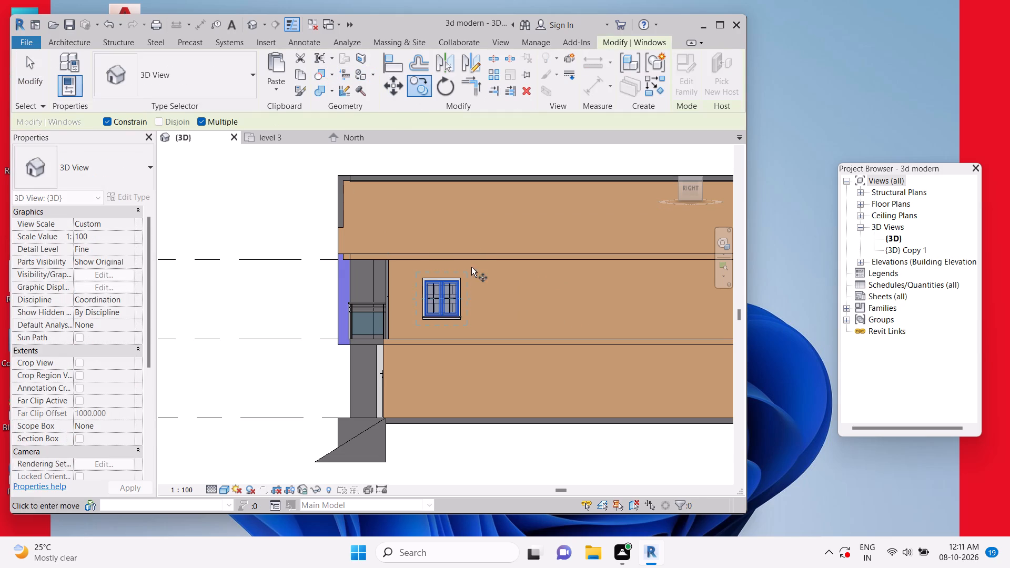
left_click(439, 278)
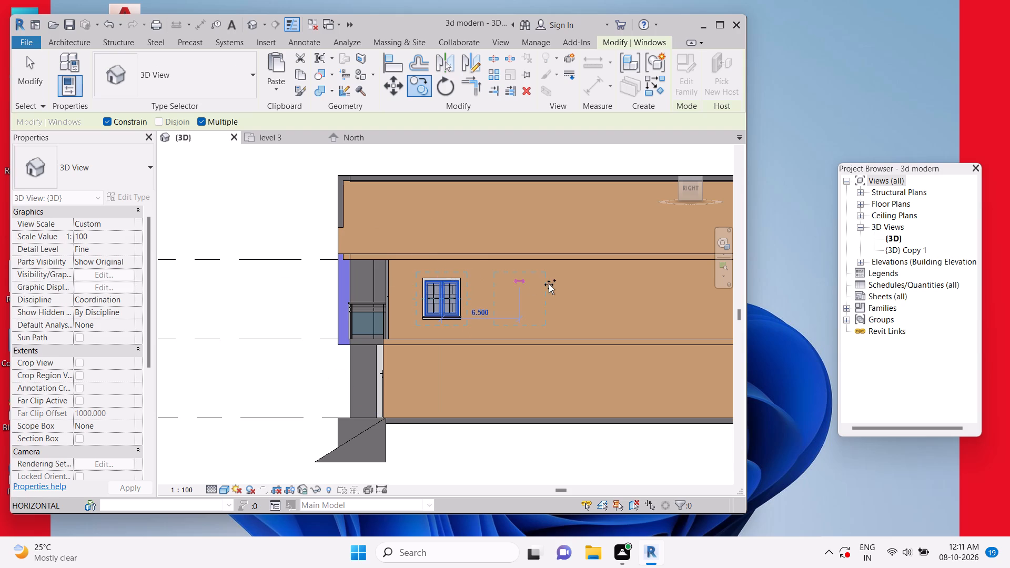
scroll(566, 285, "down", 4)
middle_click_drag(566, 286, 447, 280)
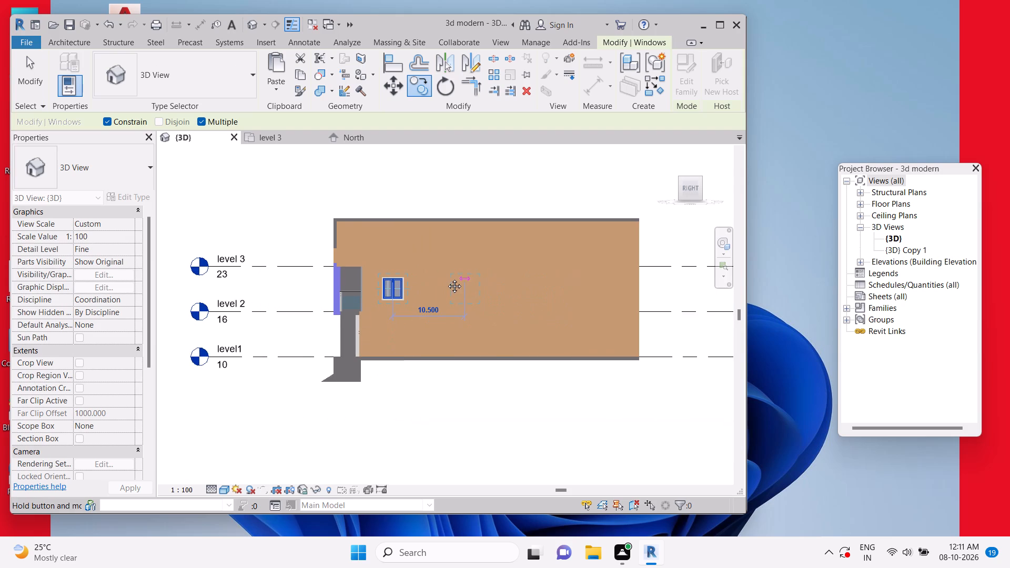
left_click(478, 278)
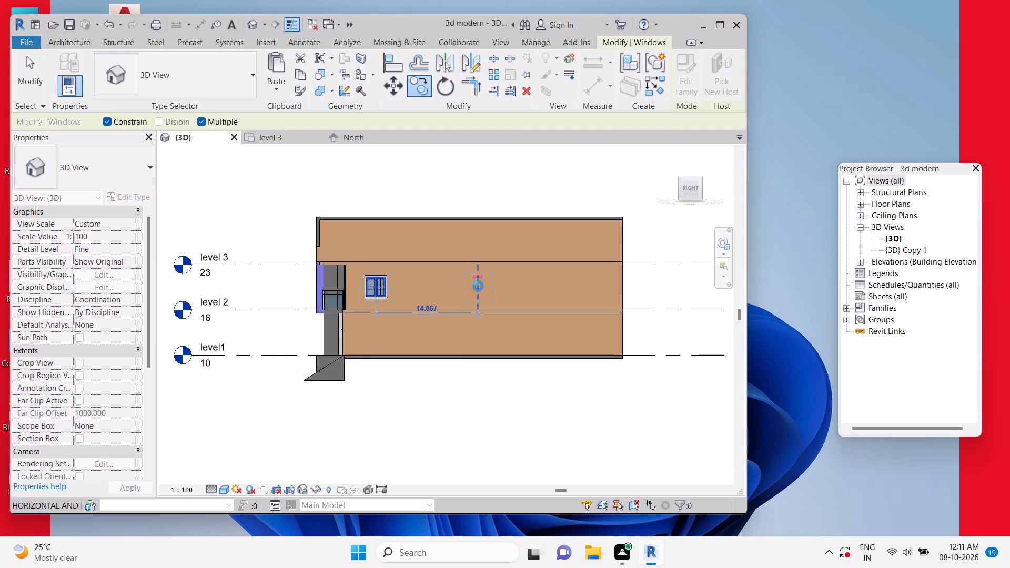
left_click(575, 282)
key("Escape")
key("Escape")
key("Escape")
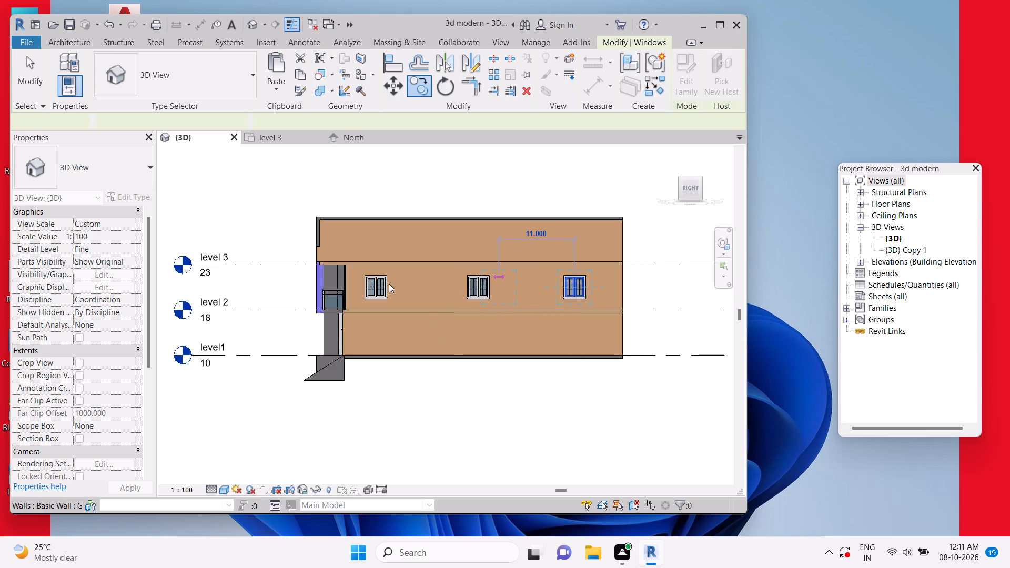
key("Escape")
key("Escape")
Copy the level 2 side-wall window nearest the balcony straight up onto the level 3 side wall.
scroll(378, 286, "up", 3)
left_click(378, 287)
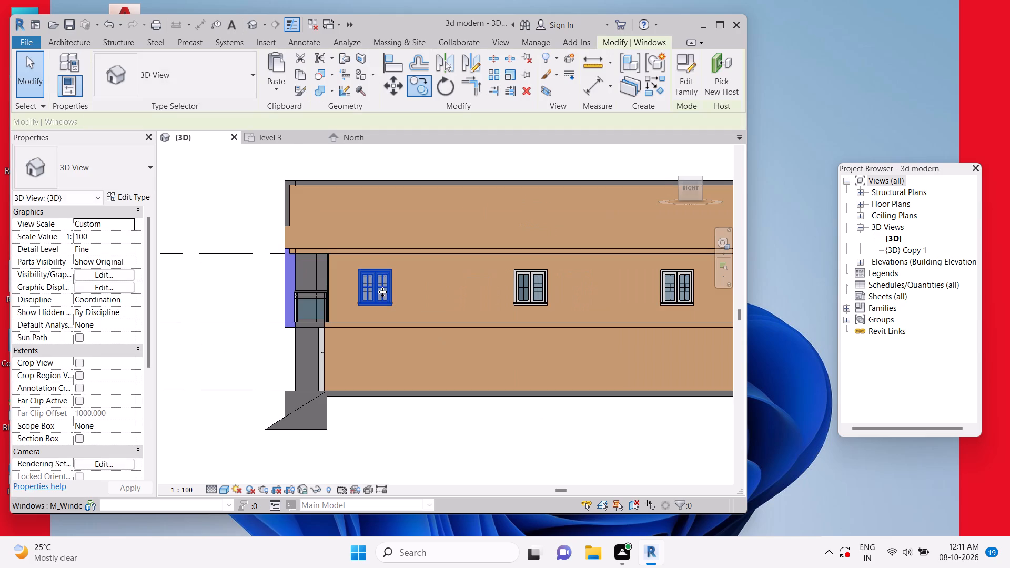
left_click(421, 92)
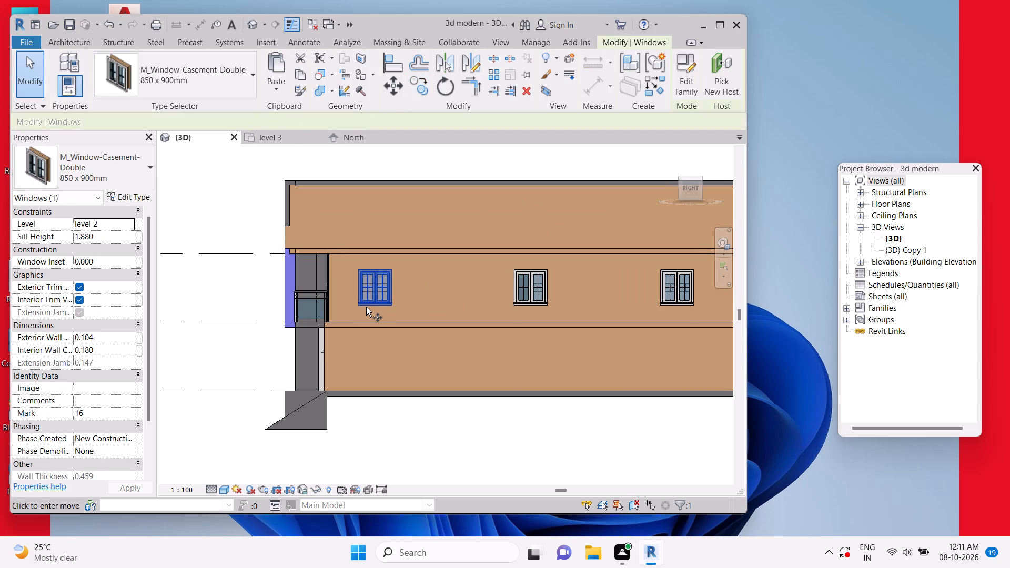
left_click(372, 286)
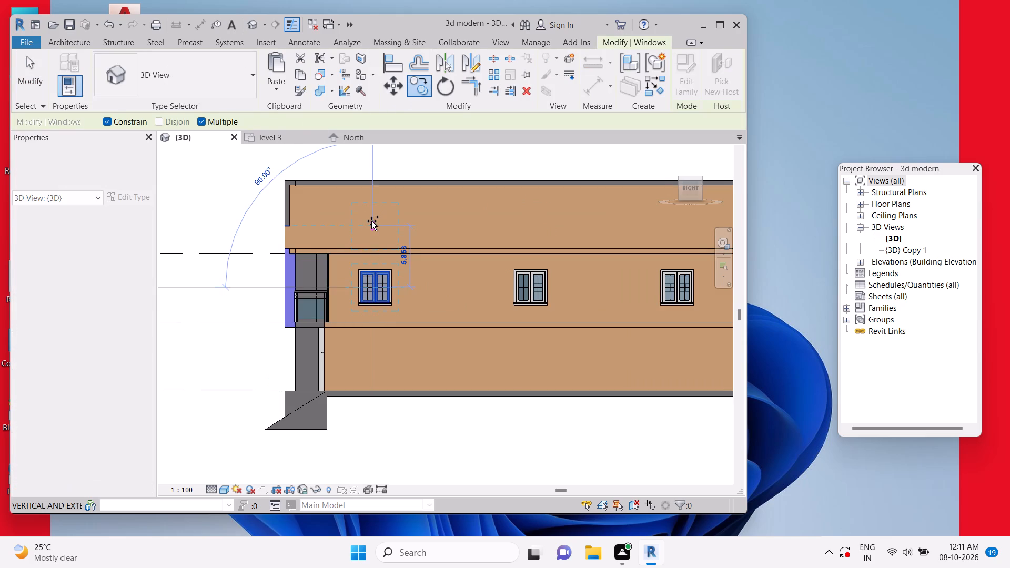
left_click(372, 217)
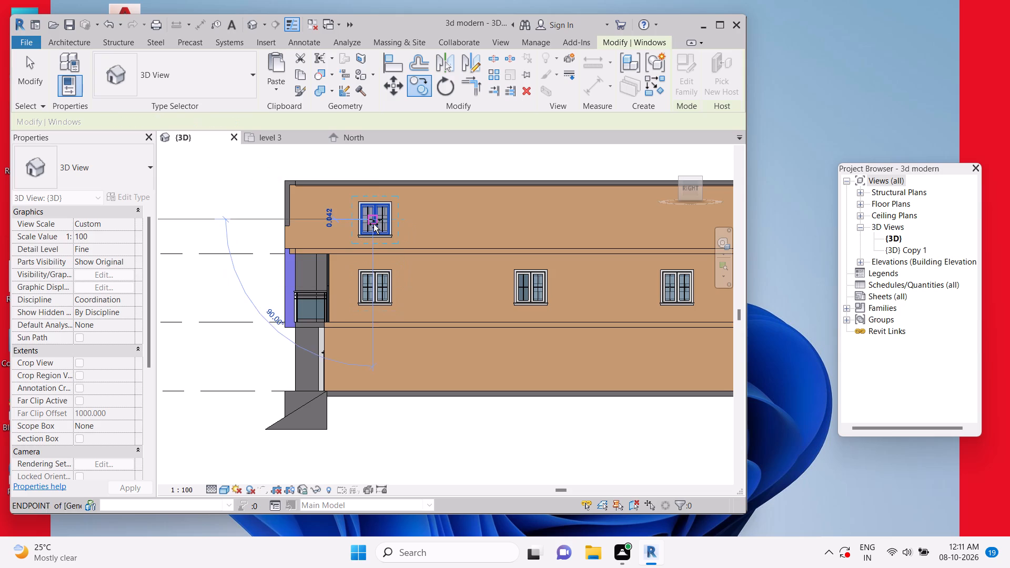
key("Escape")
key("Escape")
key("Escape")
key("Escape")
key("Escape")
key("Escape")
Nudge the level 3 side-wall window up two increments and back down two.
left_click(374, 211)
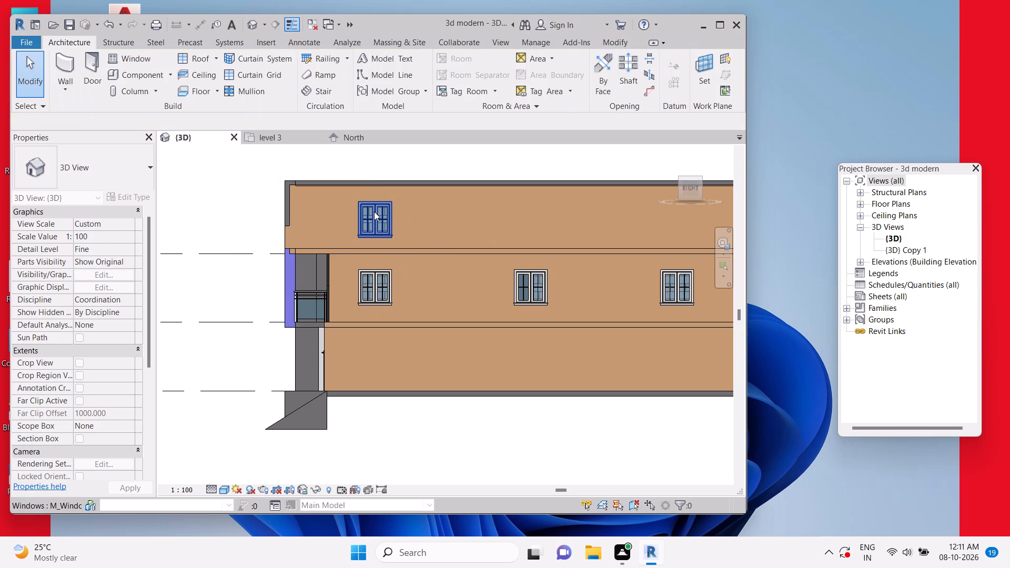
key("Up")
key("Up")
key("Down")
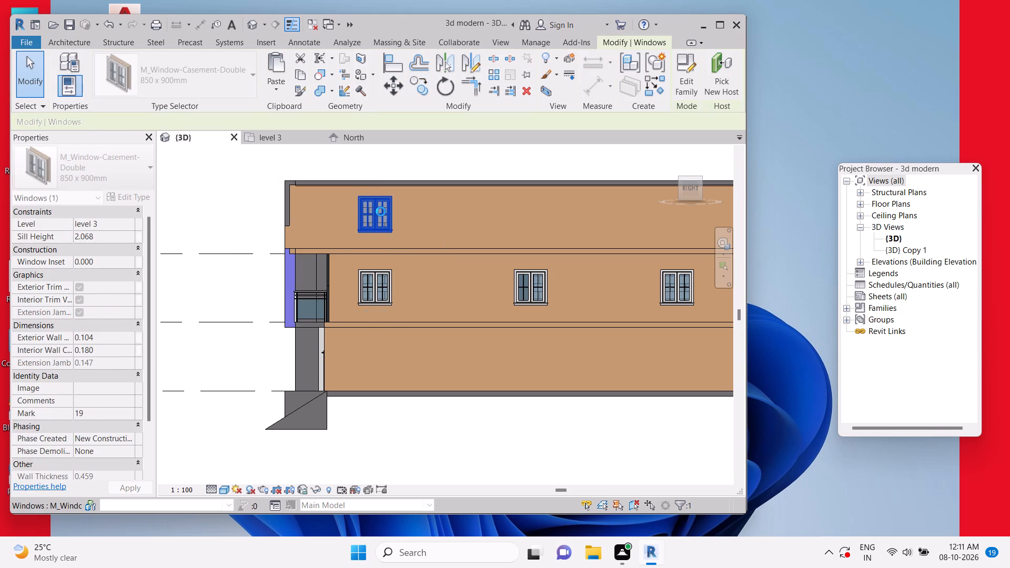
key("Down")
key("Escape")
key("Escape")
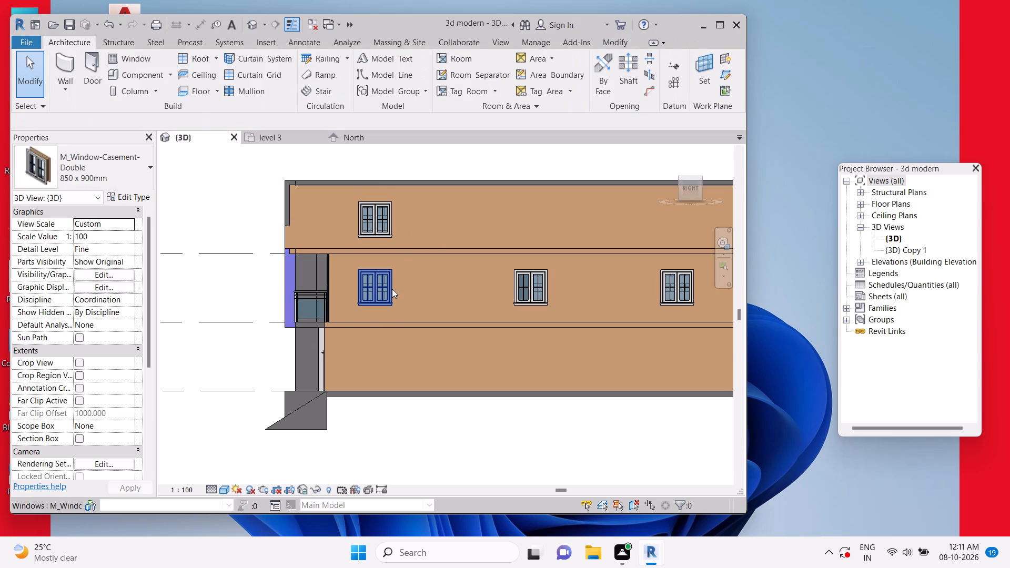
Copy the level 3 side-wall window twice horizontally above the level 2 windows, with the second copy about 14 beyond the first.
left_click(390, 225)
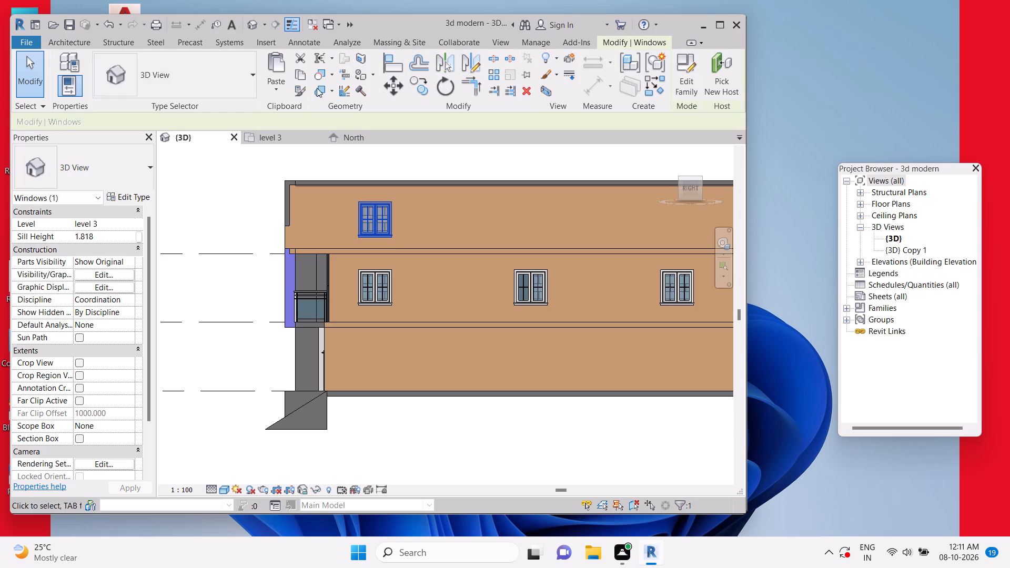
left_click(420, 94)
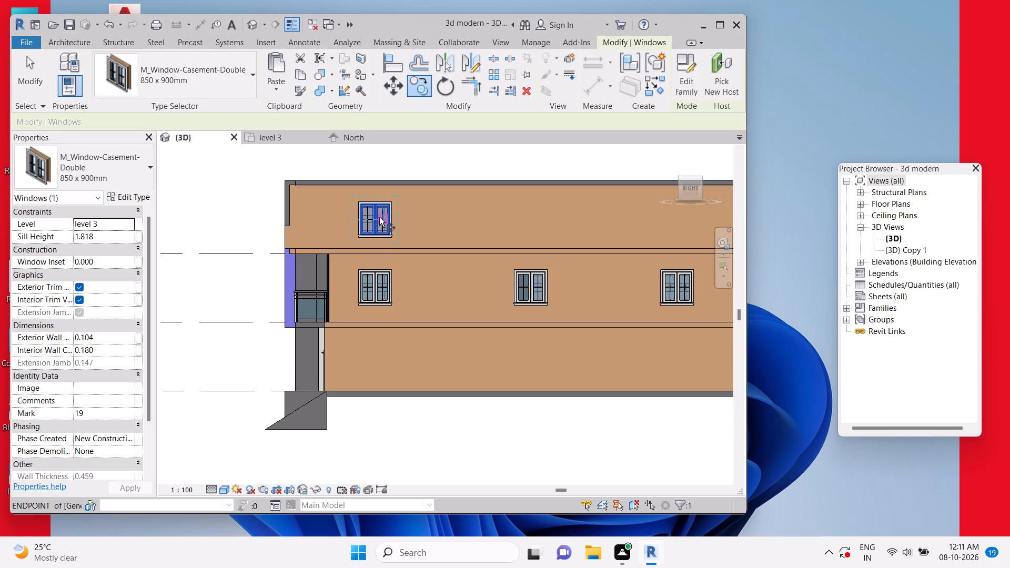
left_click(375, 218)
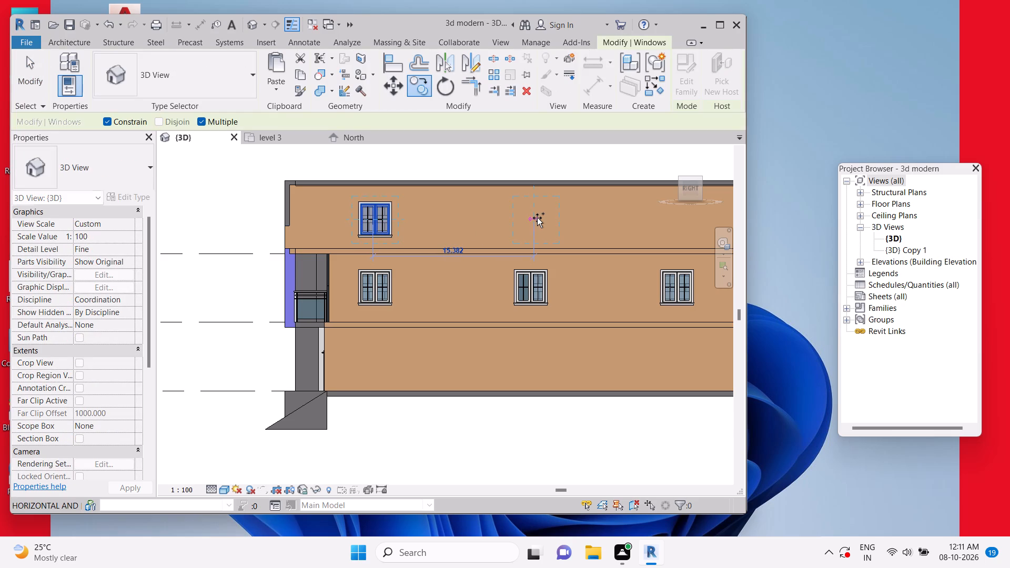
left_click(527, 218)
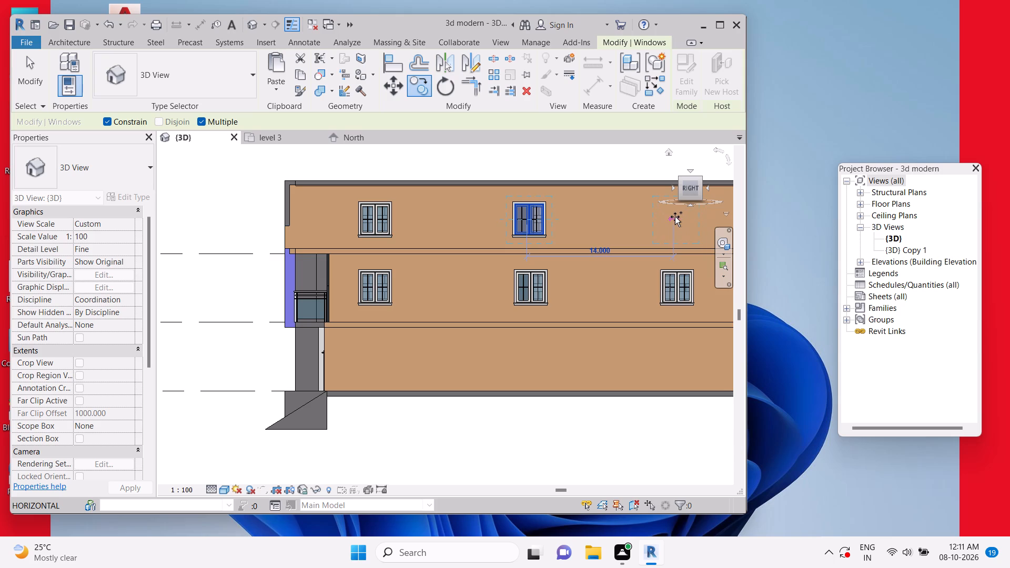
left_click(675, 217)
key("Escape")
key("Escape")
key("Escape")
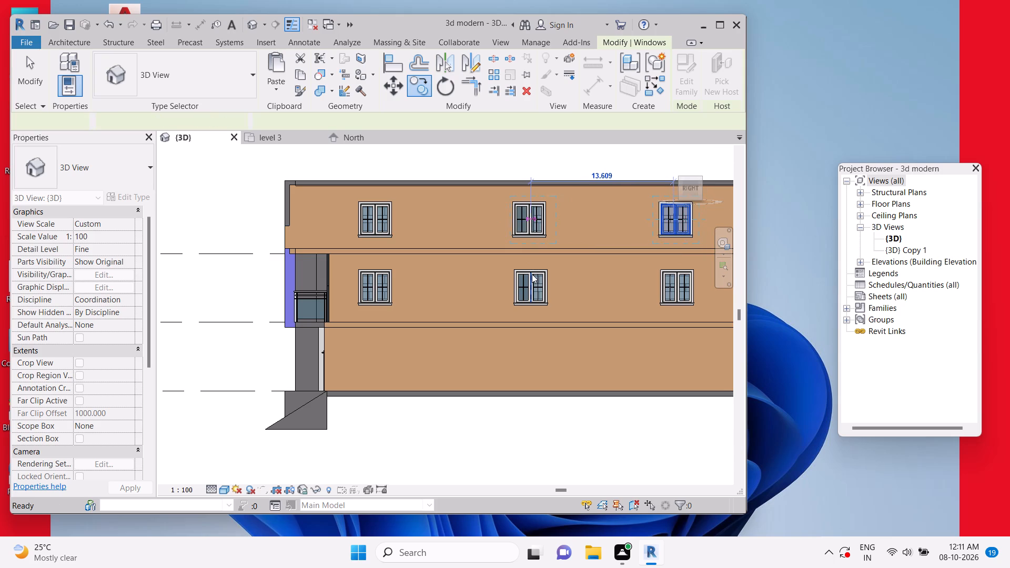
key("Escape")
key("Escape")
Start a window of type M_Fixed 0406 x 0610mm and set its type height to 1 and width to 2.
scroll(540, 273, "down", 4)
middle_click_drag(477, 334, 552, 393, "shift")
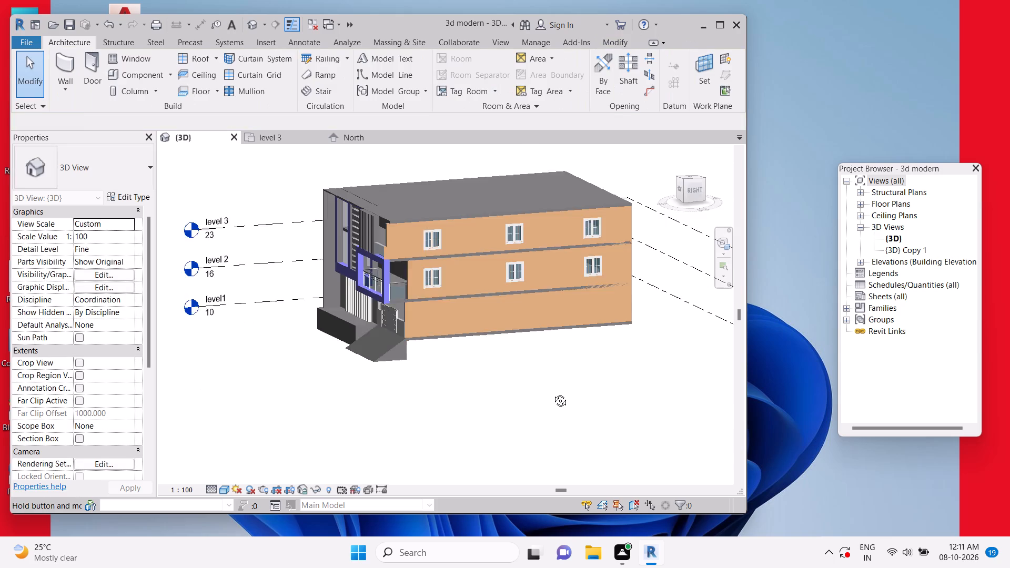
left_click(692, 190)
scroll(388, 301, "up", 4)
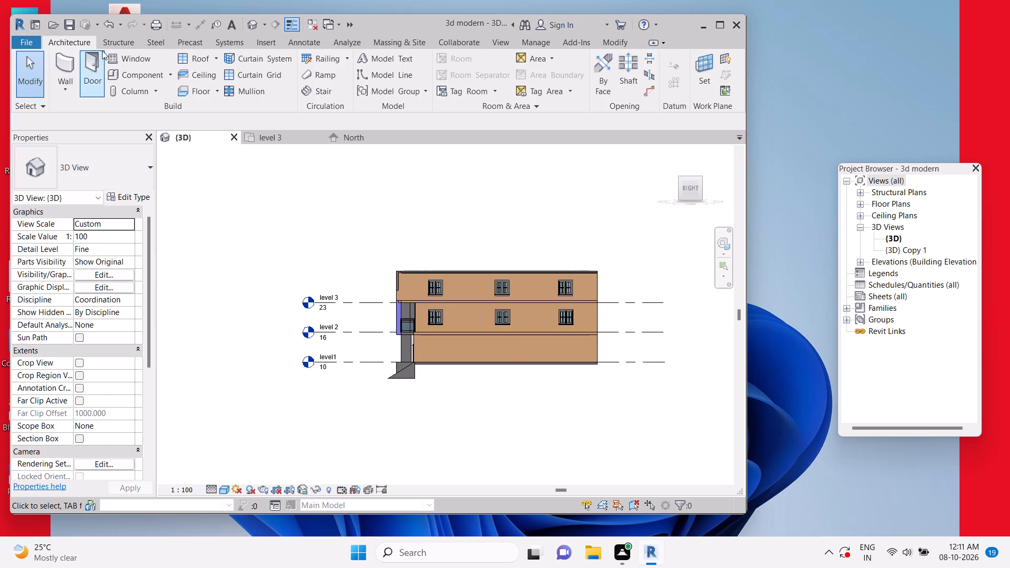
left_click(126, 55)
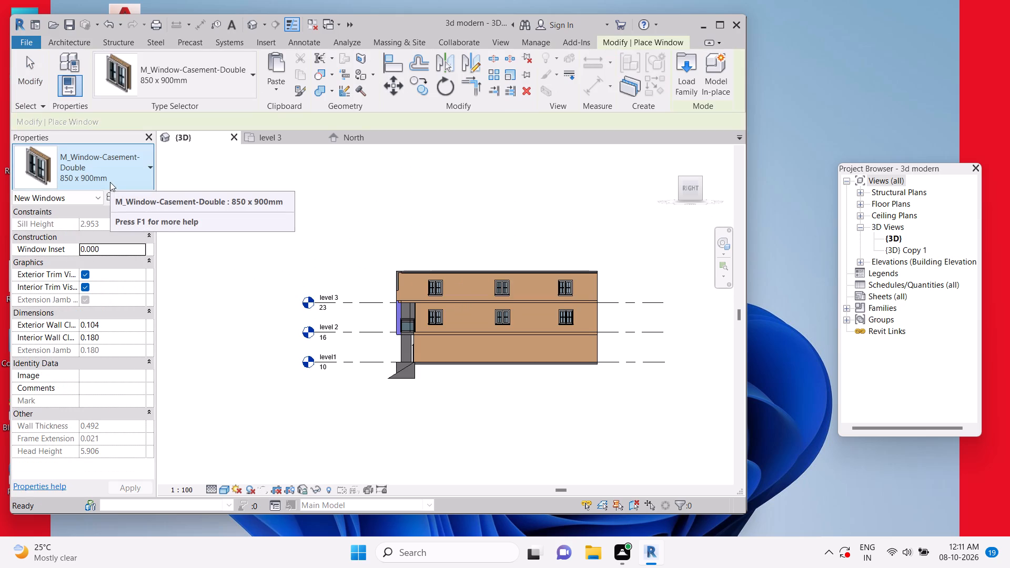
left_click(107, 161)
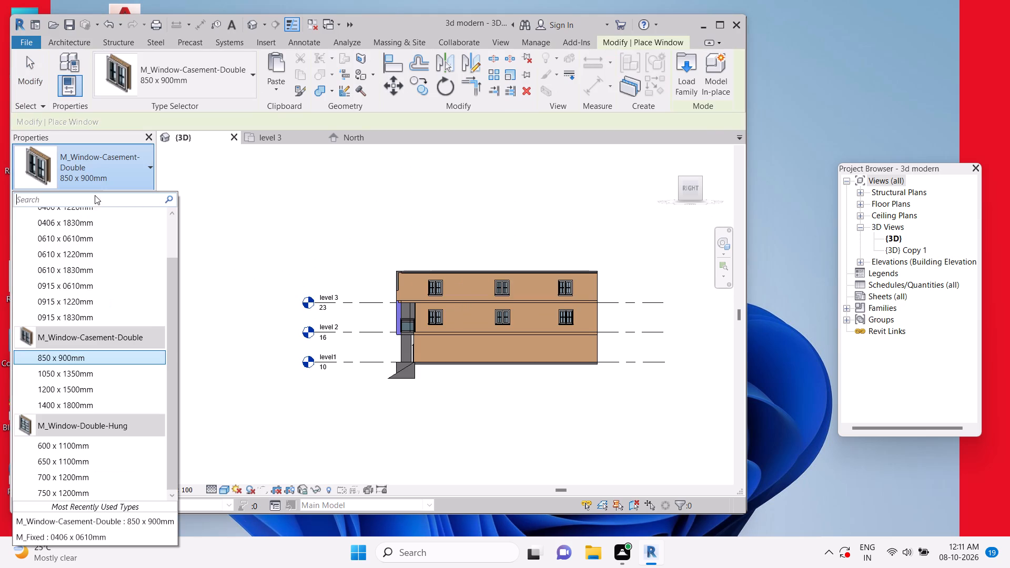
scroll(90, 369, "up", 6)
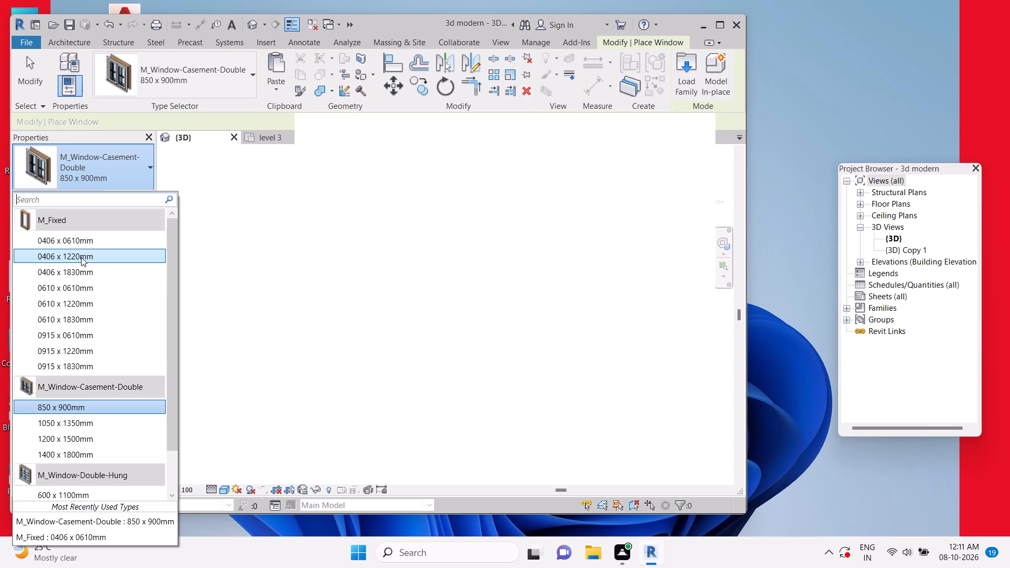
left_click(82, 246)
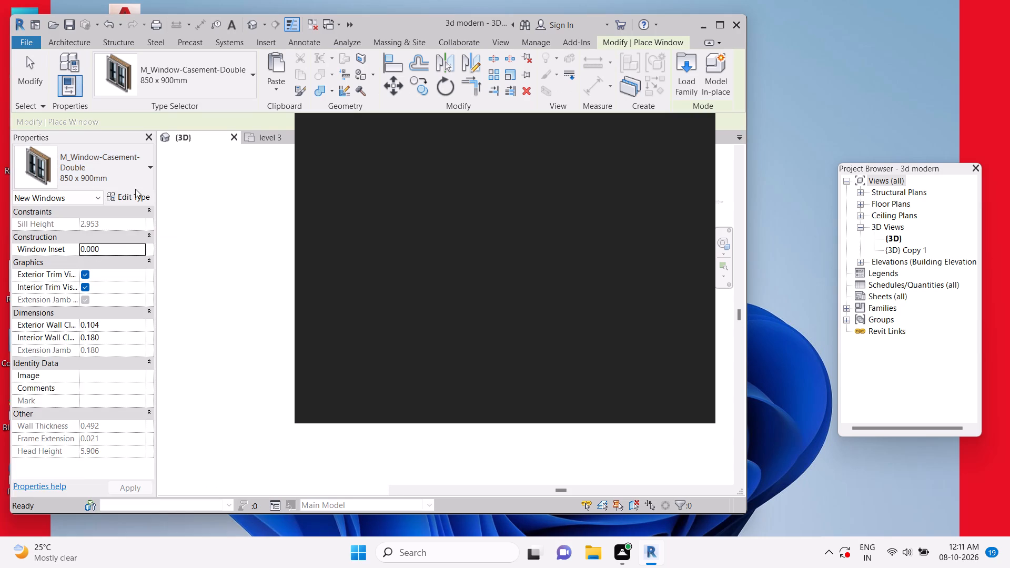
left_click(133, 193)
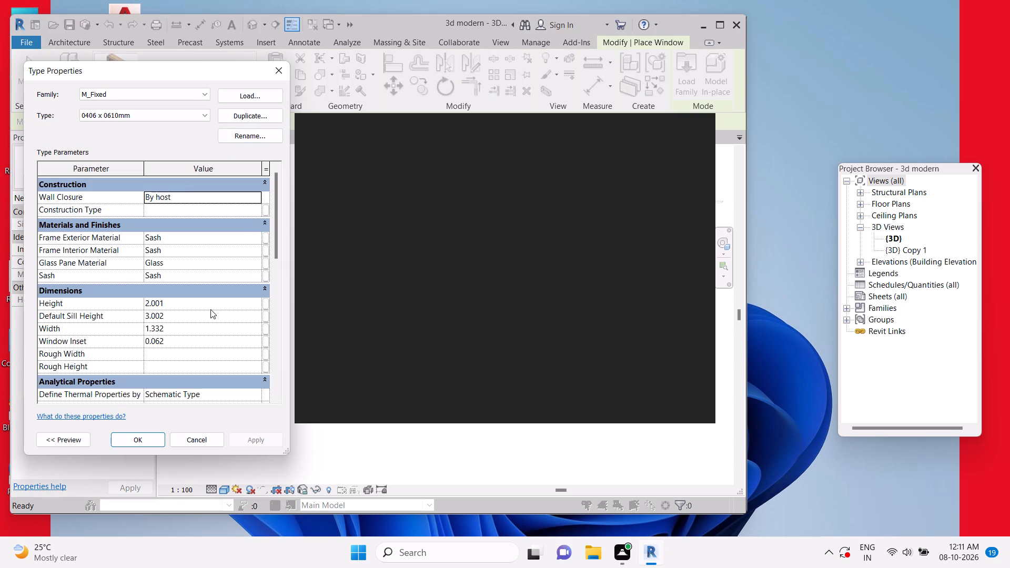
left_click(184, 305)
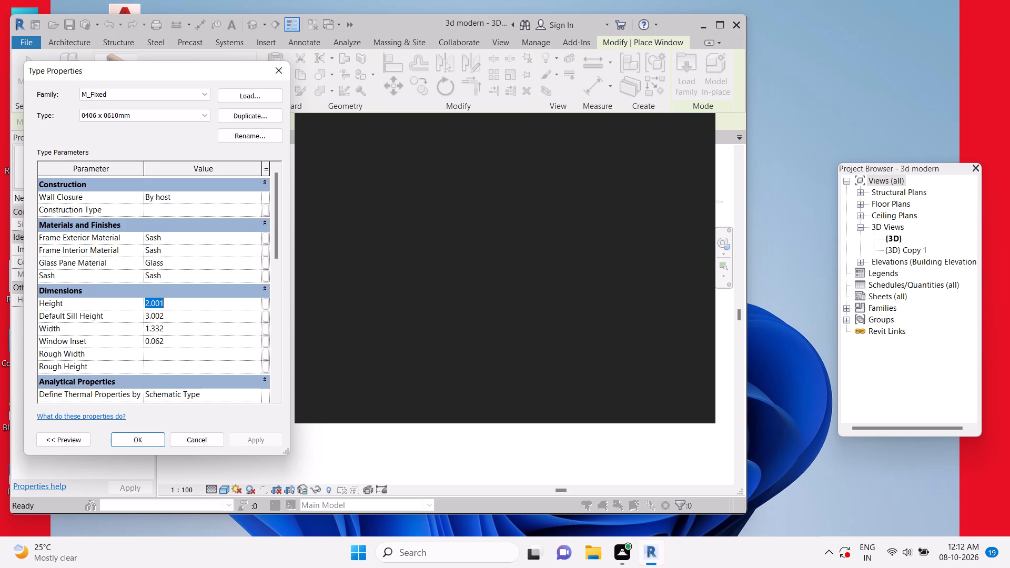
key("1")
left_click(201, 325)
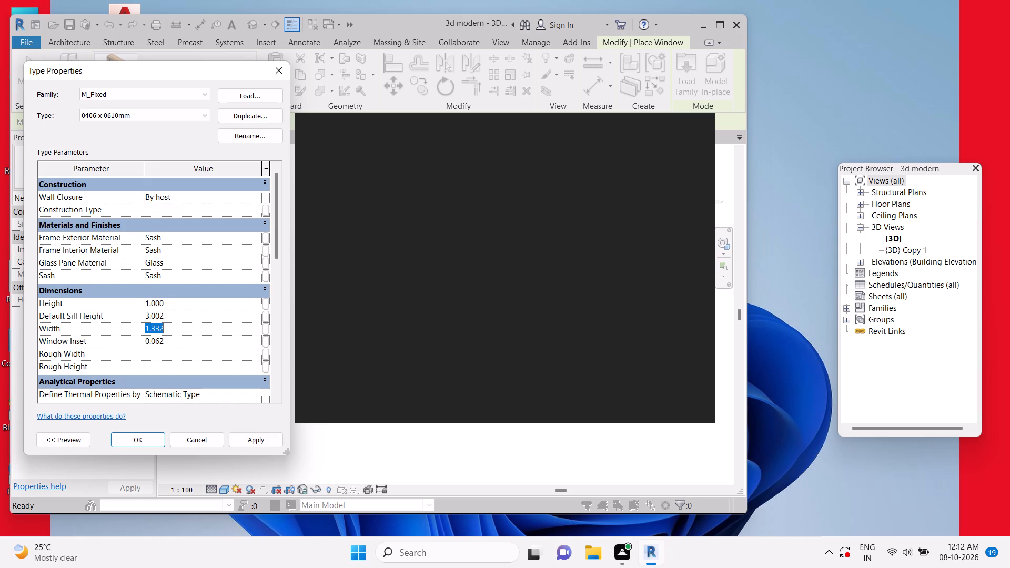
key("2")
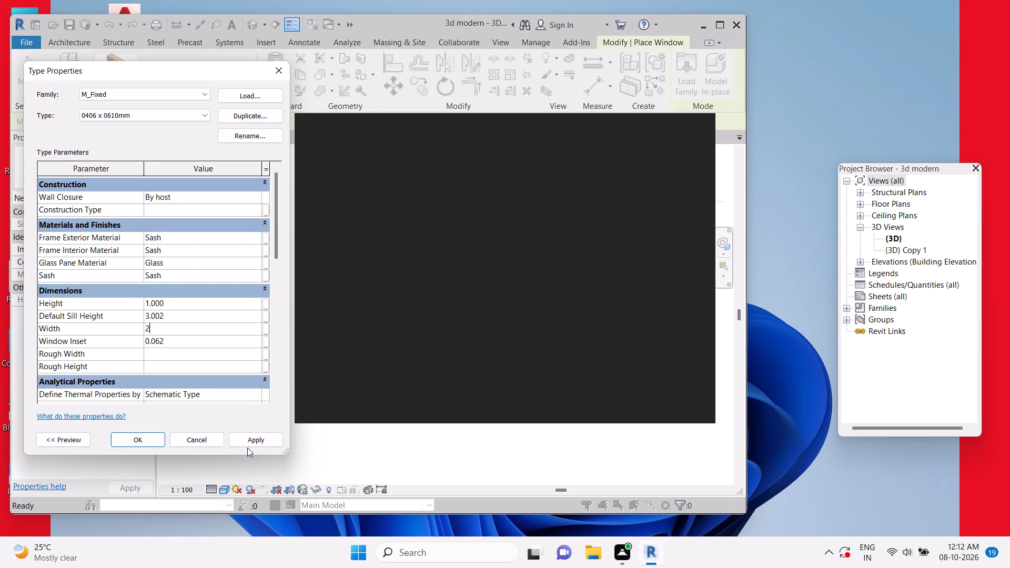
left_click(247, 448)
left_click(247, 445)
left_click(157, 445)
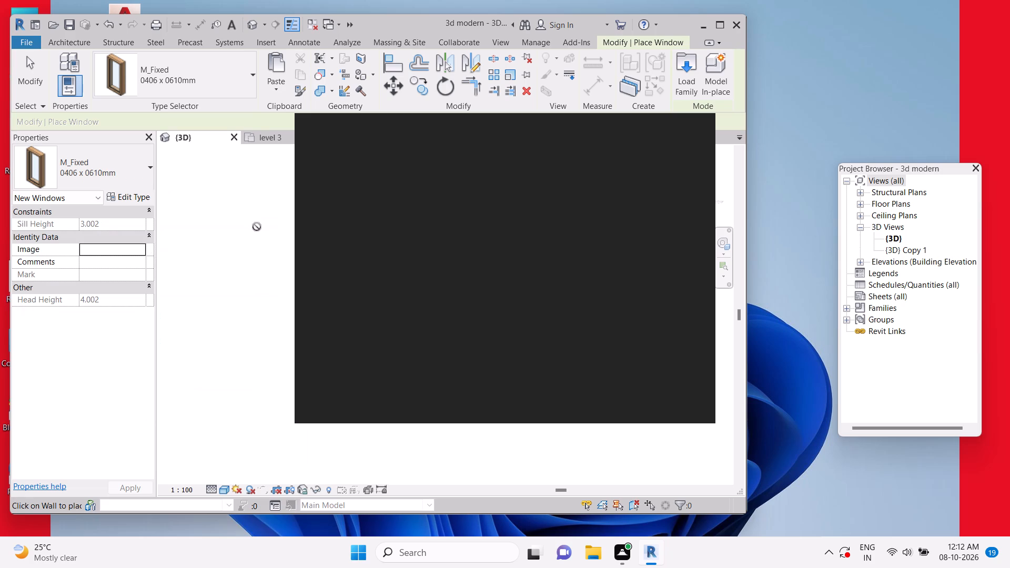
left_click(692, 134)
Place M_Fixed 0406 x 0610mm windows centred just above the level 2 and level 3 side-wall casement windows nearest the balcony.
scroll(443, 299, "up", 10)
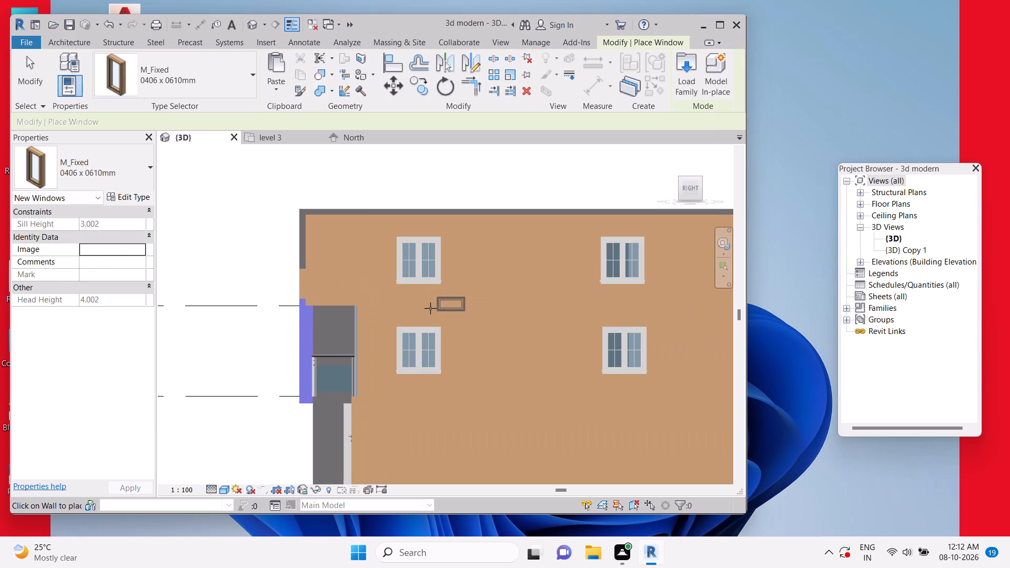
scroll(430, 308, "up", 2)
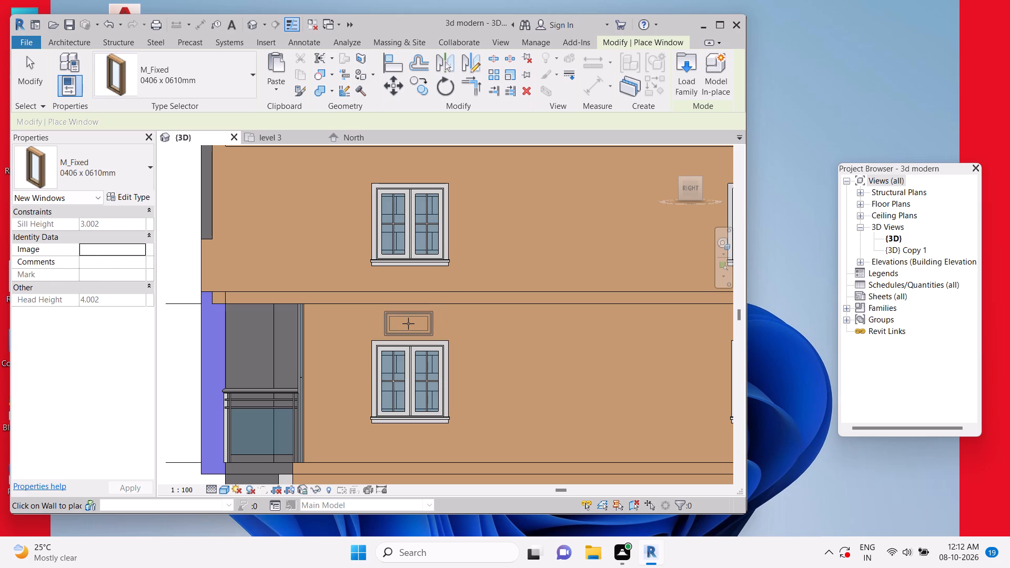
left_click(408, 323)
middle_click_drag(389, 190, 400, 260)
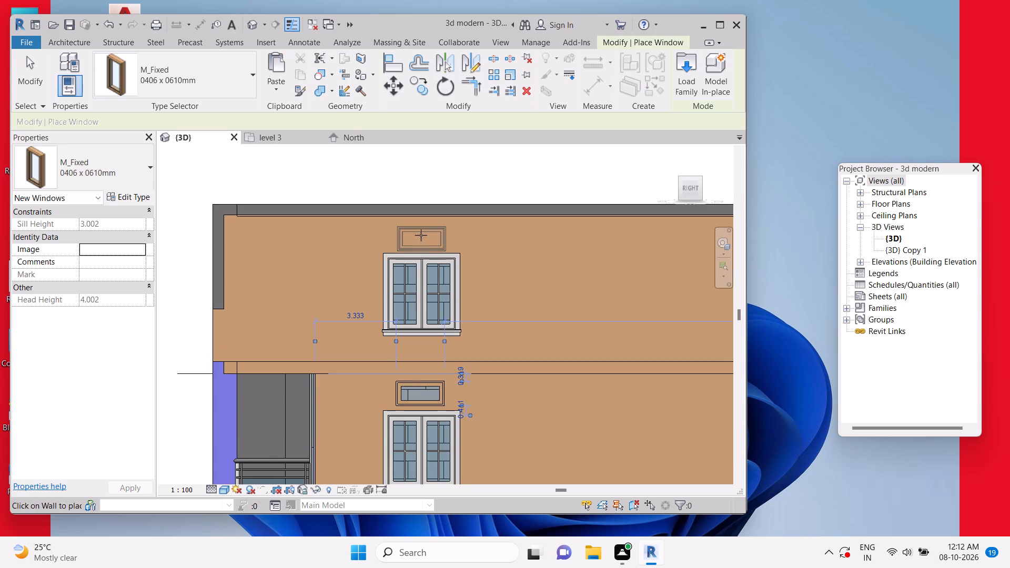
scroll(421, 235, "up", 3)
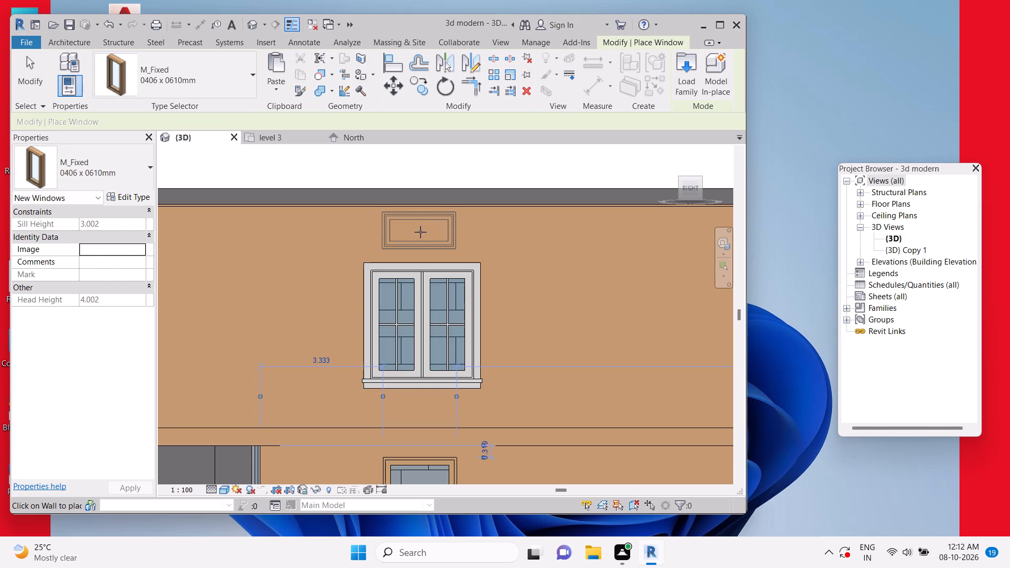
left_click(420, 237)
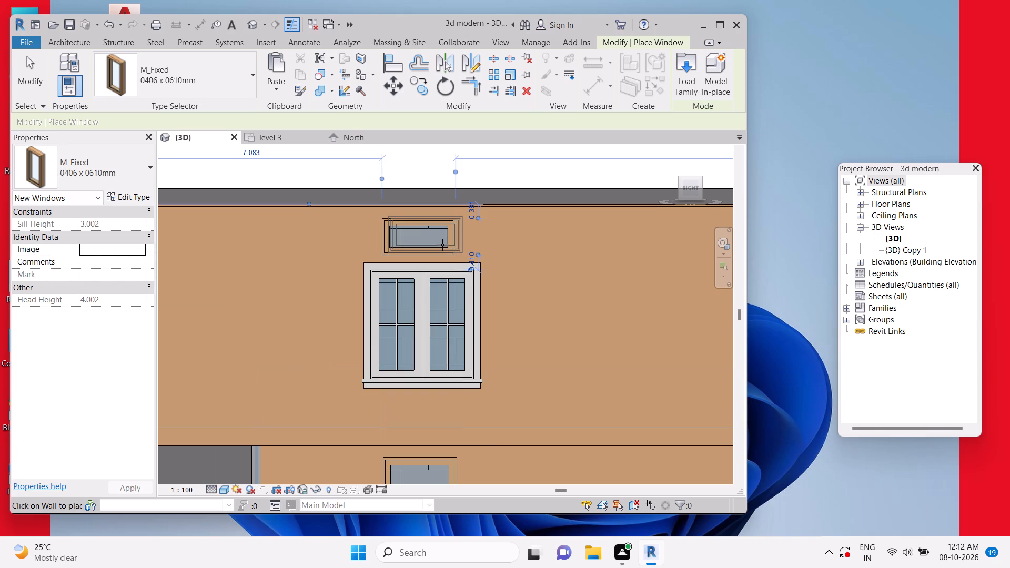
Place M_Fixed 0406 x 0610mm windows centred just above the middle casement windows on level 3 and level 2 of the side wall.
scroll(459, 248, "down", 4)
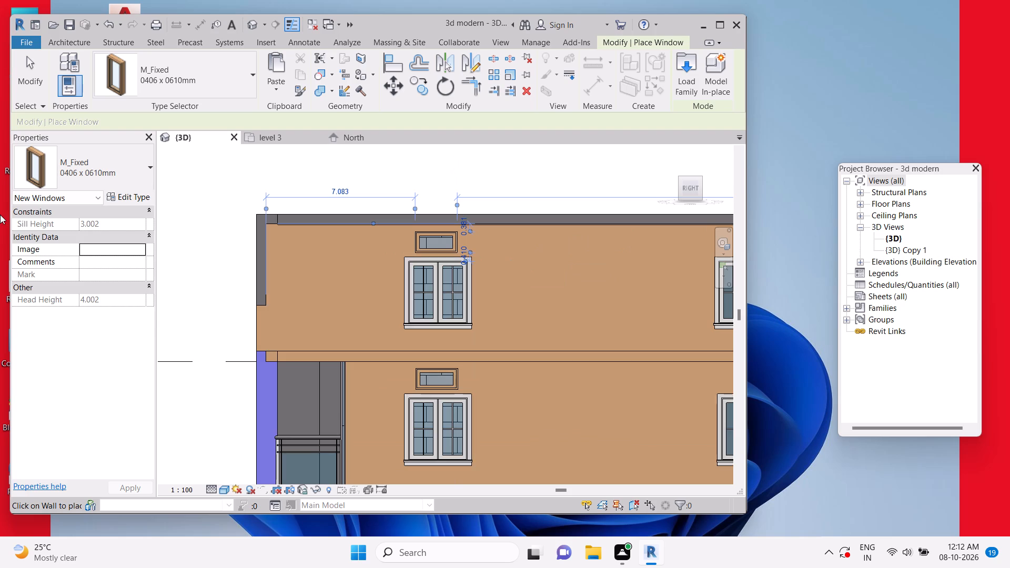
scroll(0, 9, "up", 1)
scroll(599, 296, "up", 1)
middle_click_drag(598, 296, 359, 327)
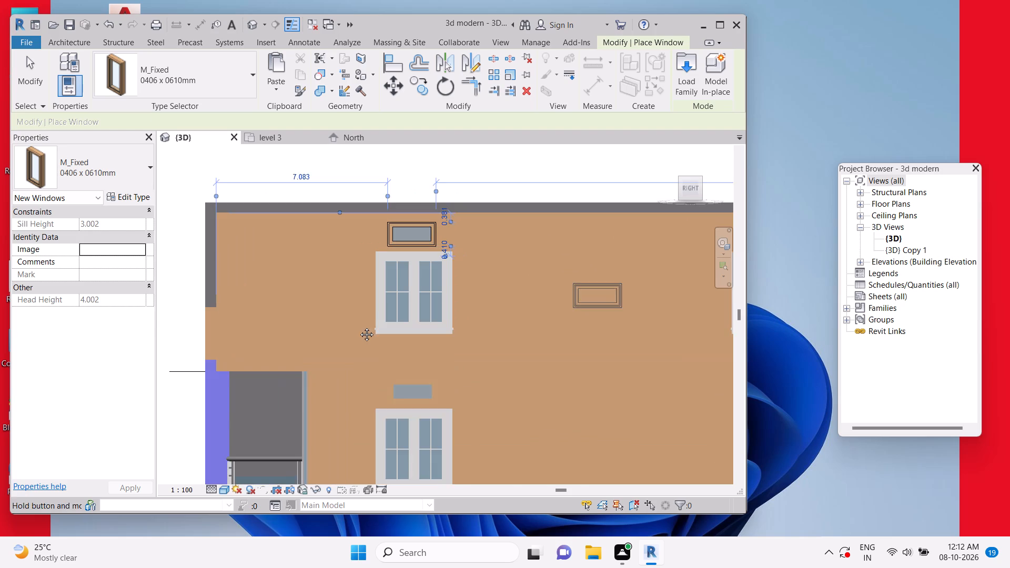
scroll(540, 271, "up", 4)
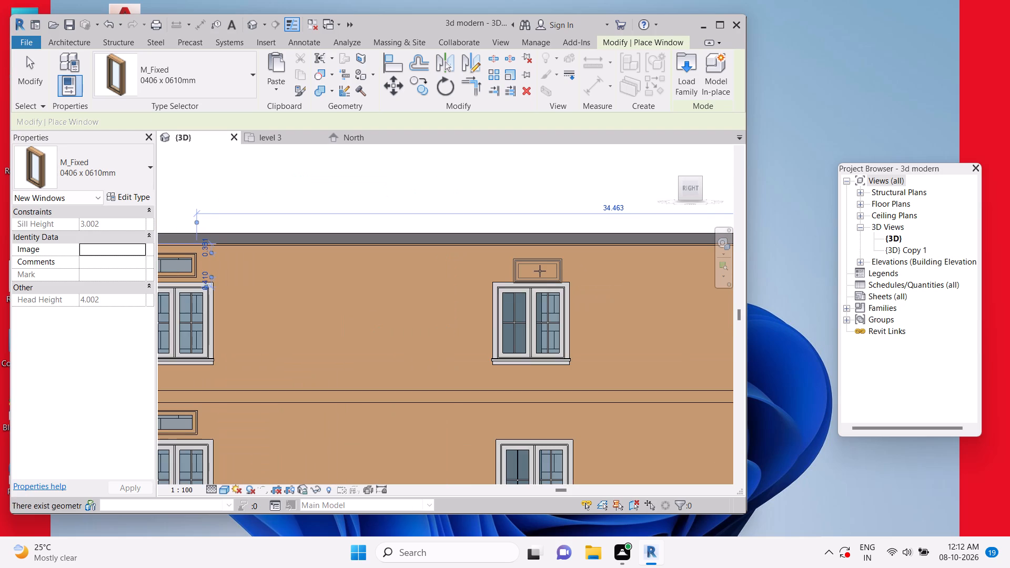
scroll(539, 270, "up", 3)
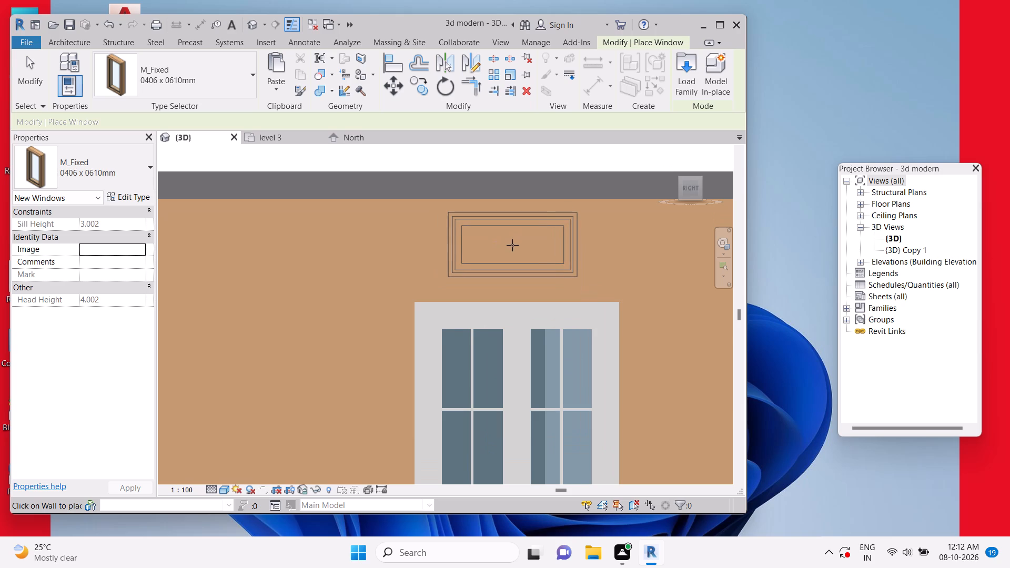
left_click(512, 245)
scroll(517, 267, "down", 2)
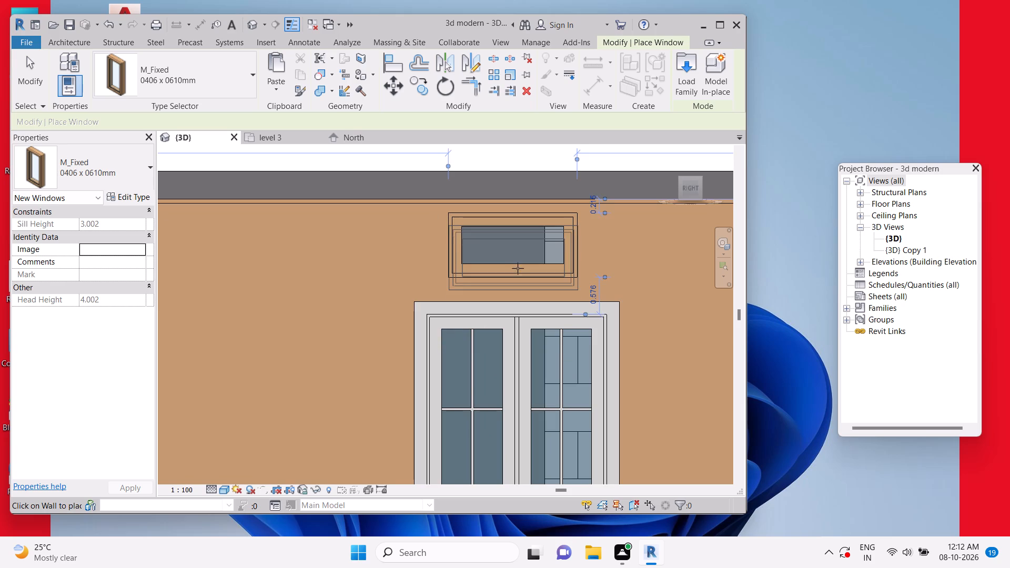
scroll(518, 268, "down", 8)
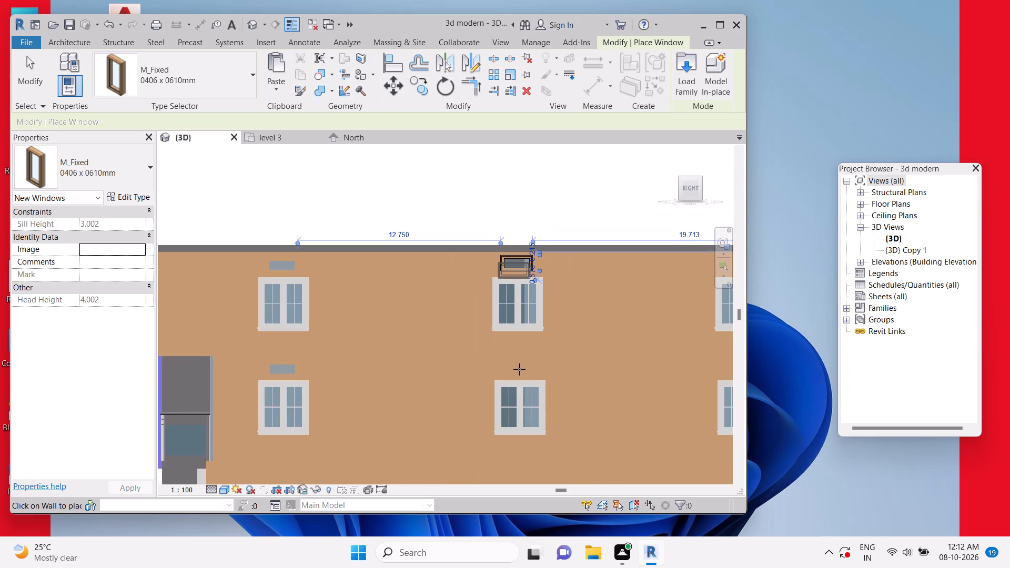
scroll(519, 370, "up", 5)
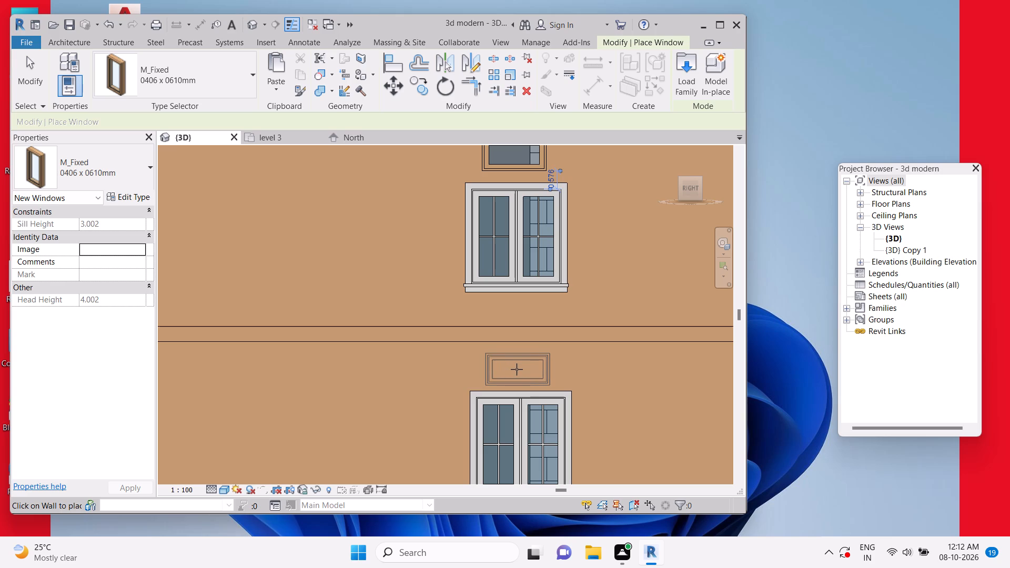
left_click(517, 369)
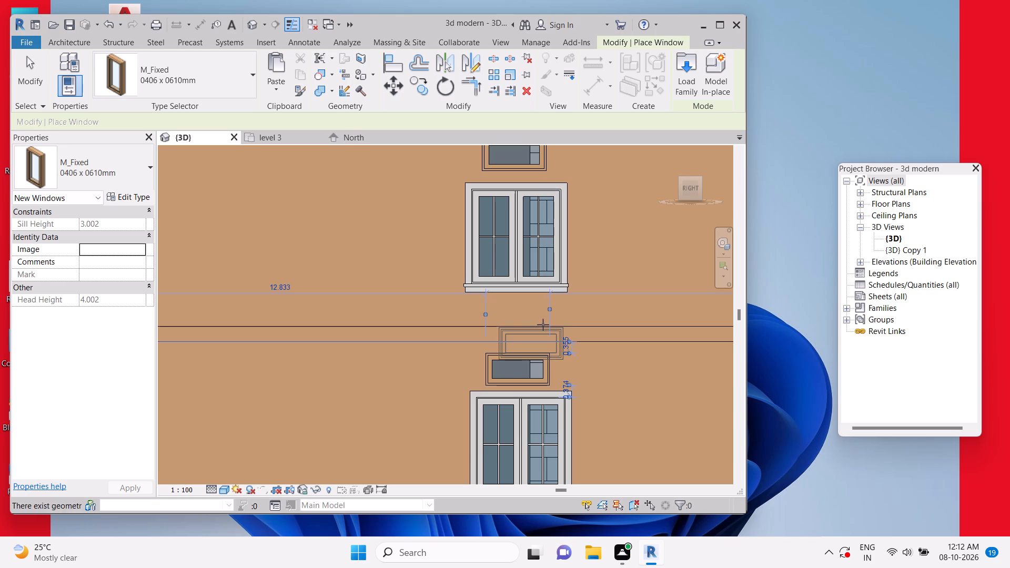
Place M_Fixed 0406 x 0610mm windows just above the level 2 and level 3 side-wall casement windows farthest from the balcony.
scroll(543, 324, "down", 7)
middle_click_drag(603, 333, 393, 347)
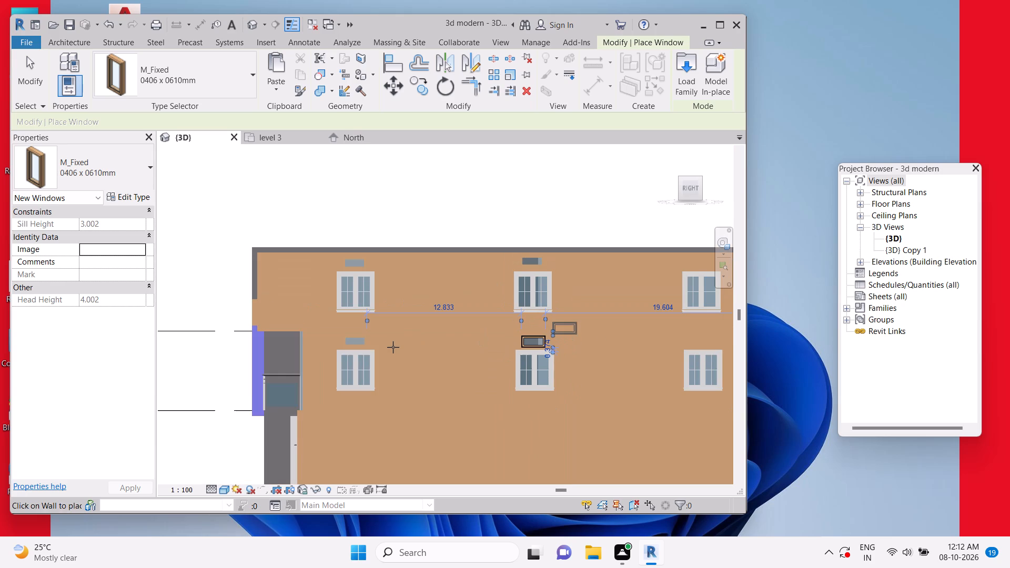
middle_click_drag(393, 347, 390, 347)
middle_click_drag(544, 340, 401, 352)
scroll(339, 375, "up", 5)
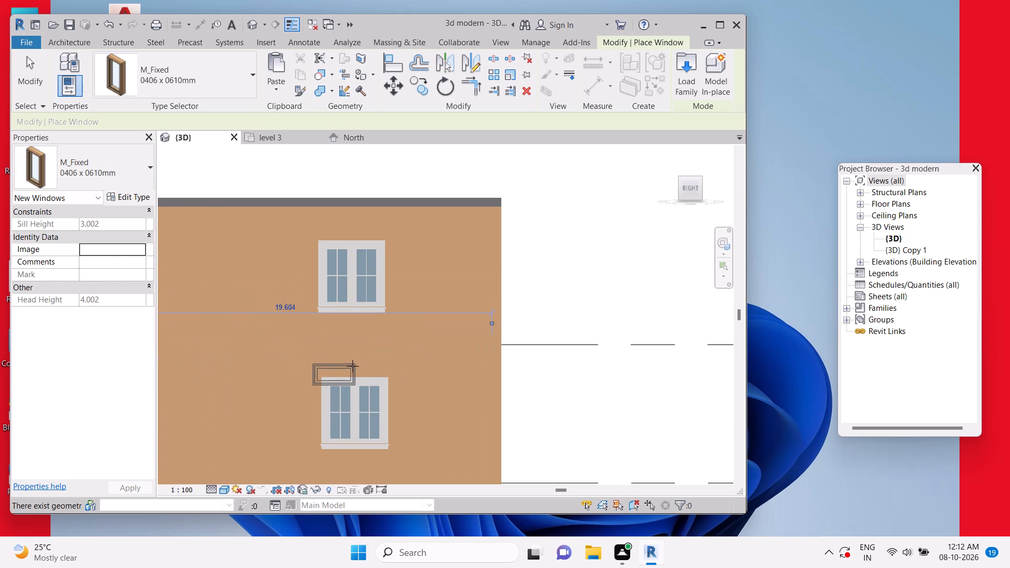
scroll(352, 366, "up", 6)
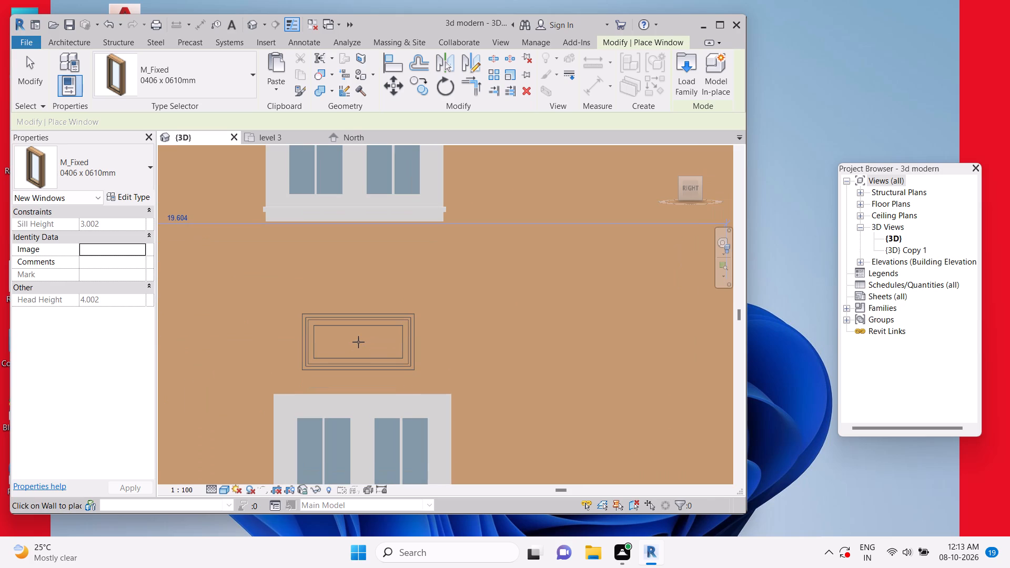
left_click(359, 342)
scroll(356, 346, "down", 6)
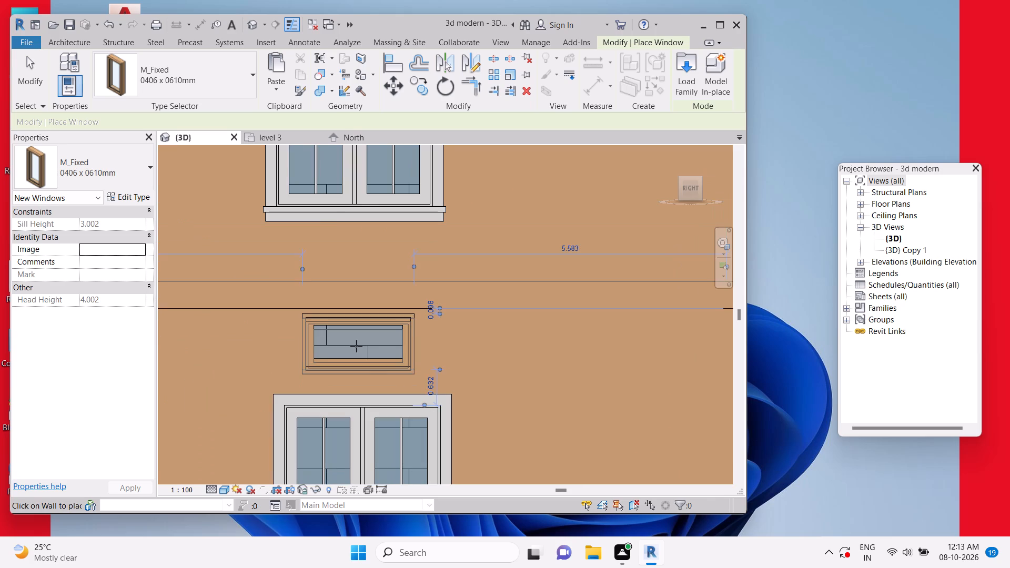
scroll(356, 346, "down", 2)
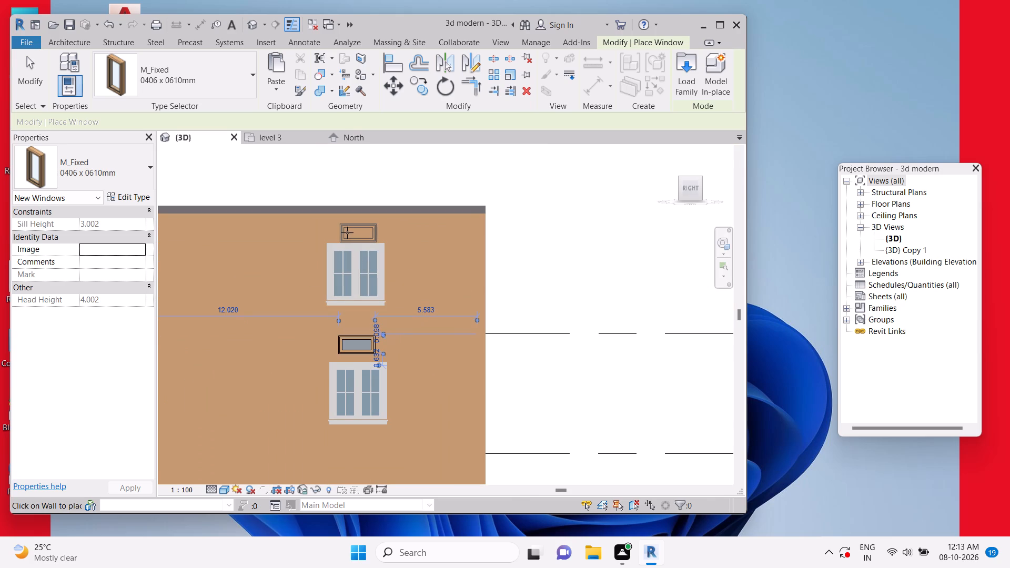
scroll(352, 230, "up", 4)
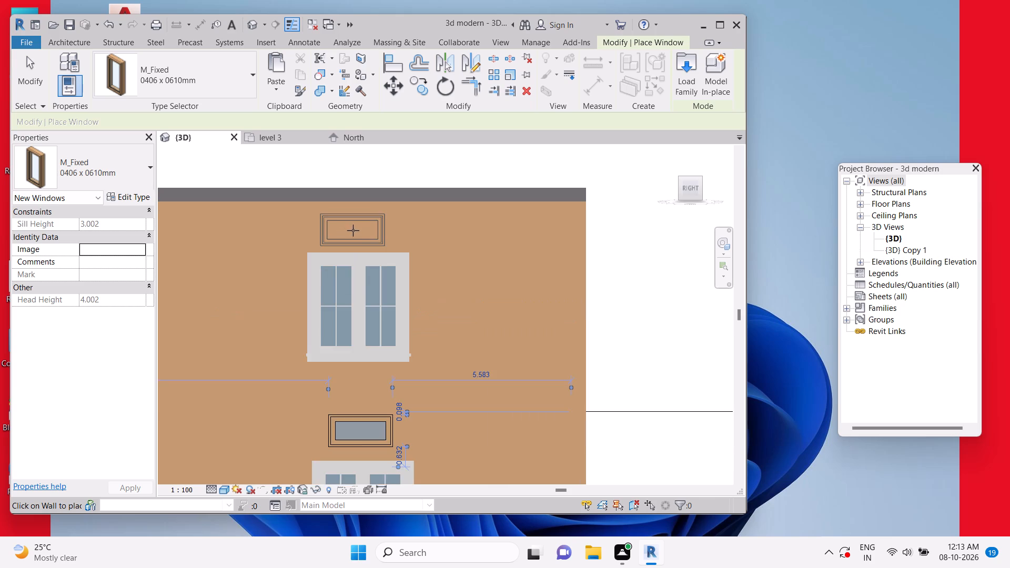
left_click(359, 230)
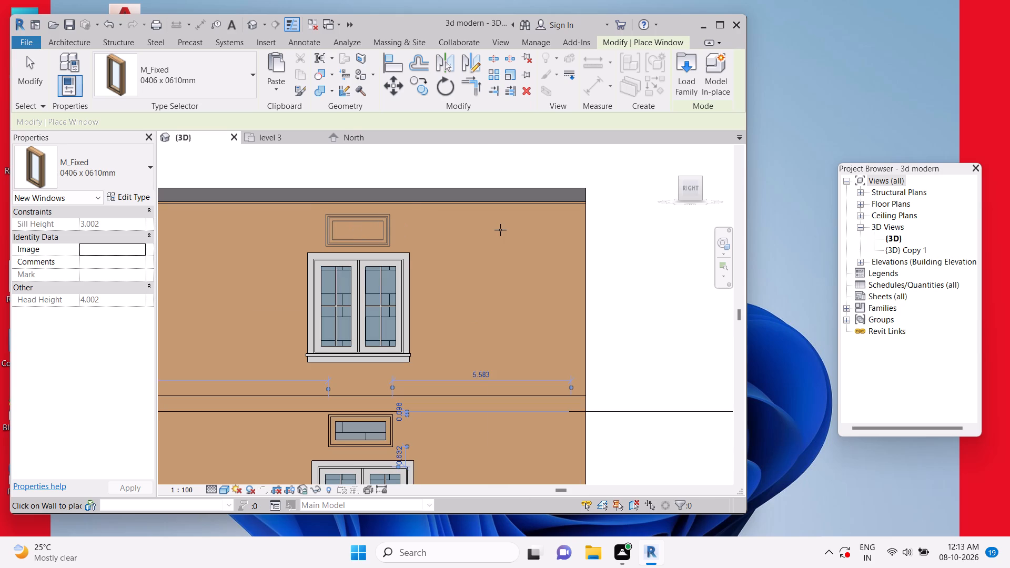
key("Escape")
key("Escape")
key("Escape")
scroll(507, 294, "down", 3)
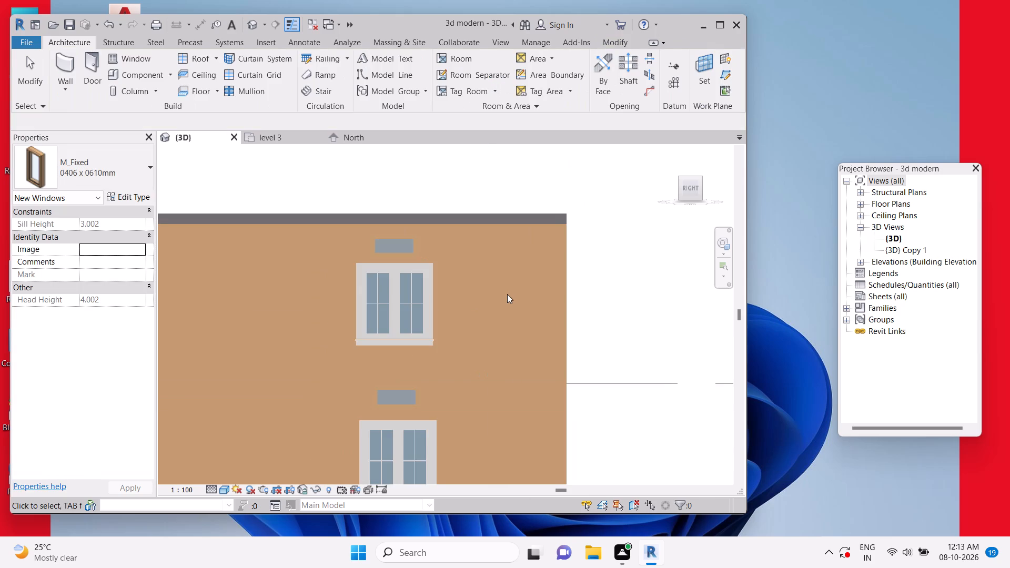
key("Escape")
Nudge the level 3 fixed window farthest from the balcony slightly toward the balcony, over its casement window.
left_click(427, 261)
scroll(427, 260, "up", 5)
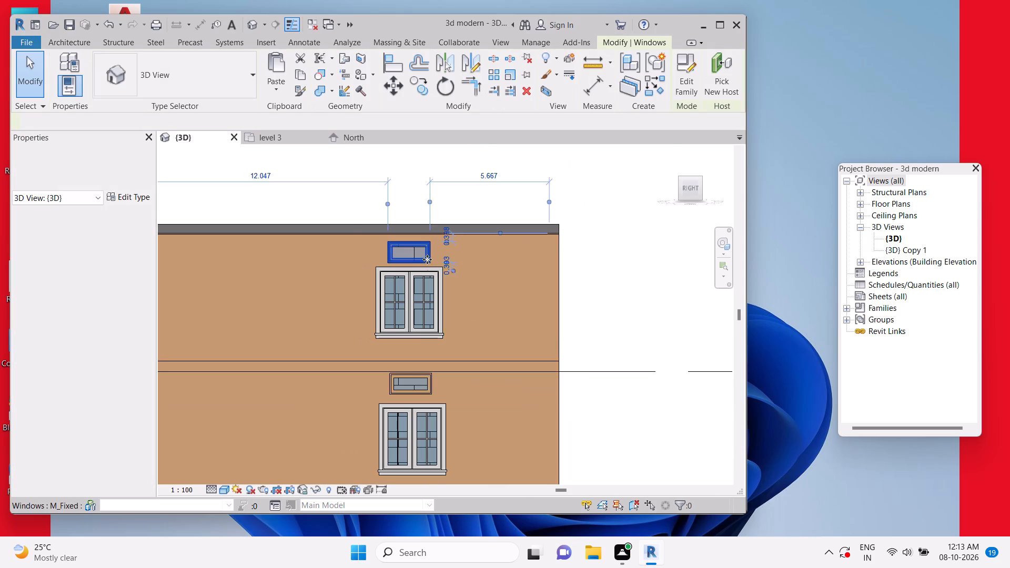
key("Left")
key("Escape")
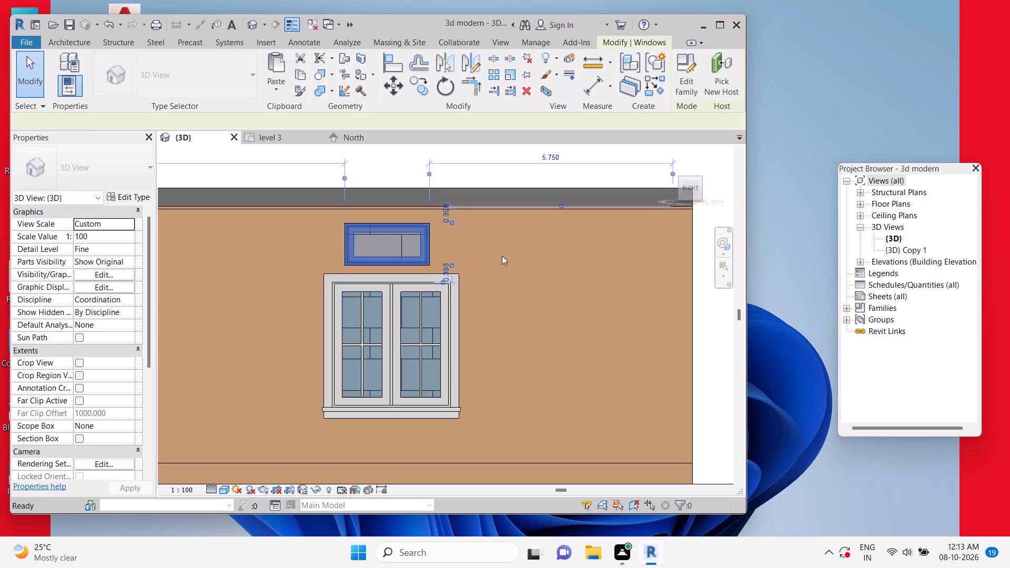
key("Escape")
Save the project with the completed side-wall windows.
scroll(503, 262, "down", 11)
middle_click_drag(415, 378, 426, 391, "shift")
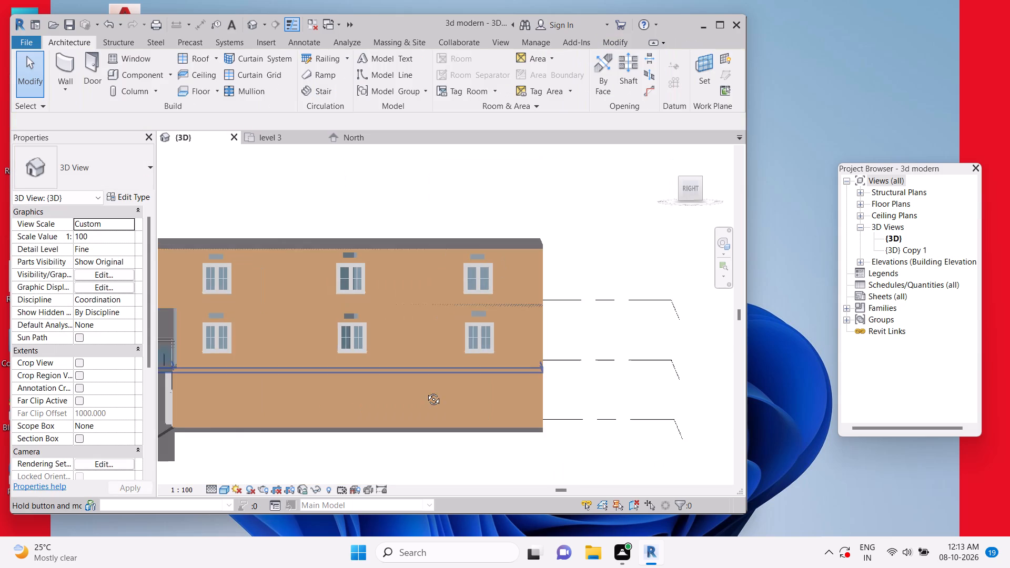
middle_click_drag(426, 391, 640, 409, "shift")
key("Escape")
key("Escape")
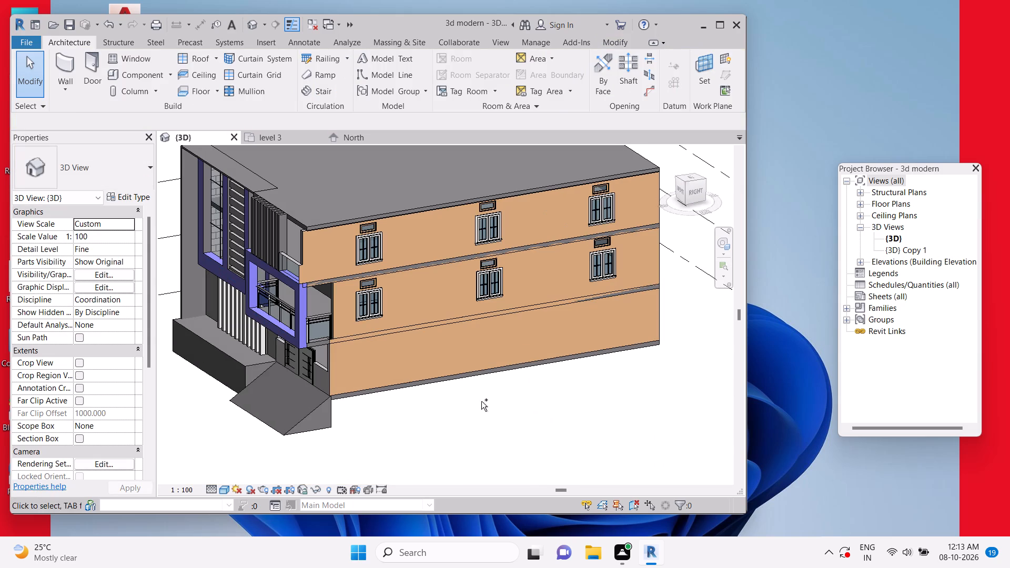
key("ctrl+s")
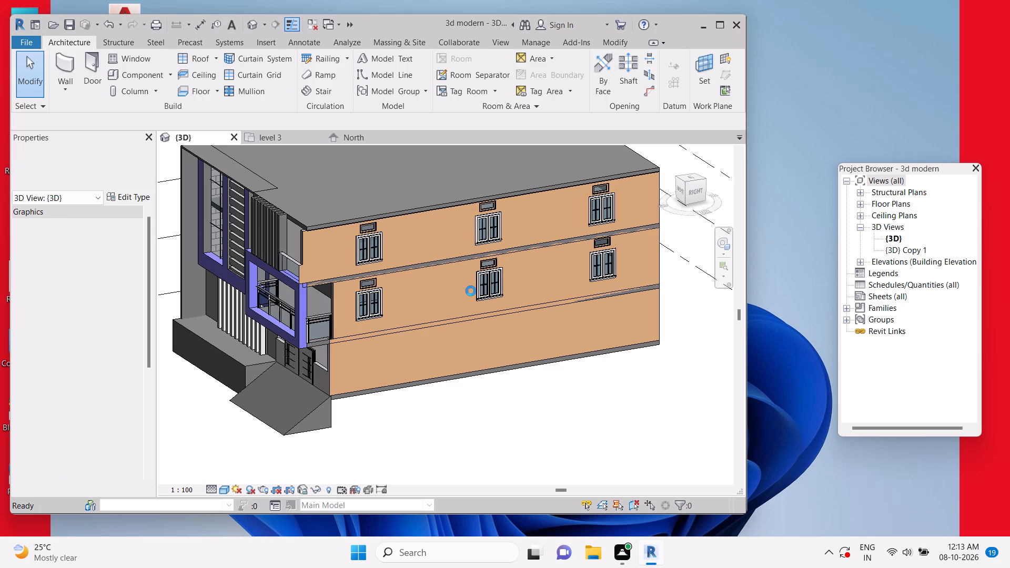
Examine the front facade, balcony, entrance and side-wall windows in 3D from the front corner of the house.
middle_click(442, 307)
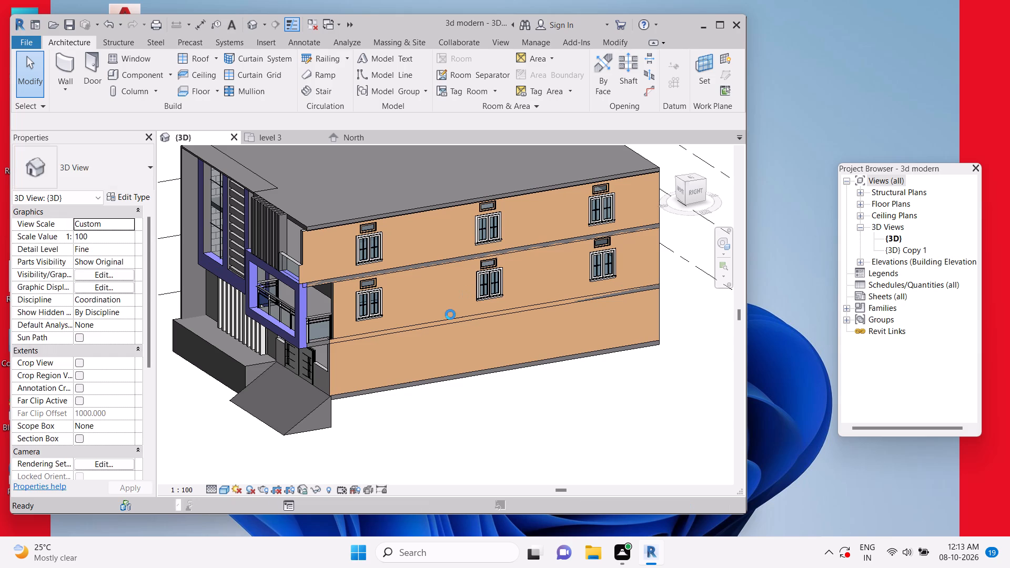
middle_click_drag(428, 303, 487, 331)
middle_click_drag(471, 350, 506, 331, "shift")
middle_click_drag(429, 359, 443, 354, "shift")
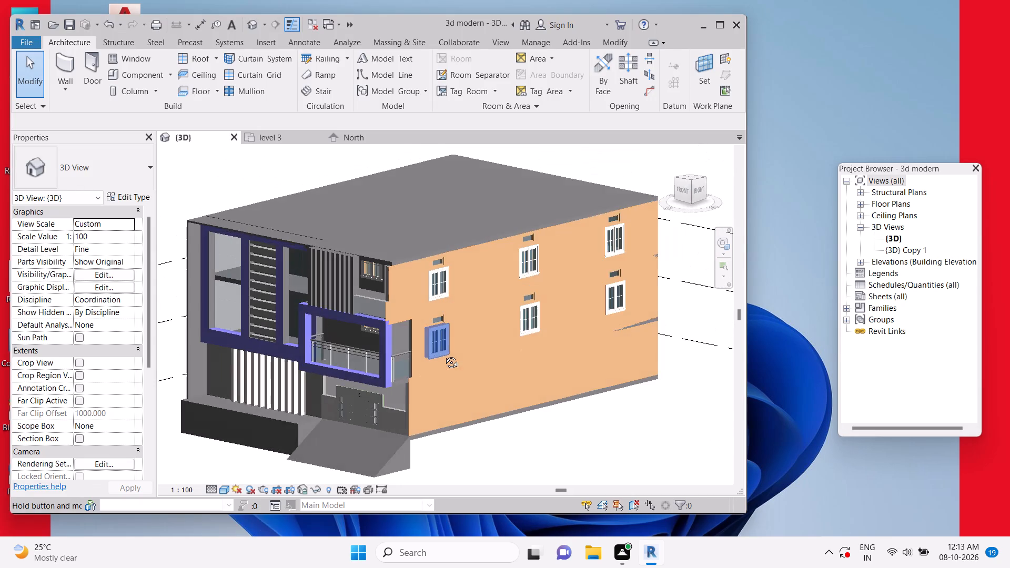
middle_click_drag(443, 354, 497, 333, "shift")
scroll(497, 333, "down", 2)
middle_click_drag(504, 343, 519, 338, "shift")
key("Escape")
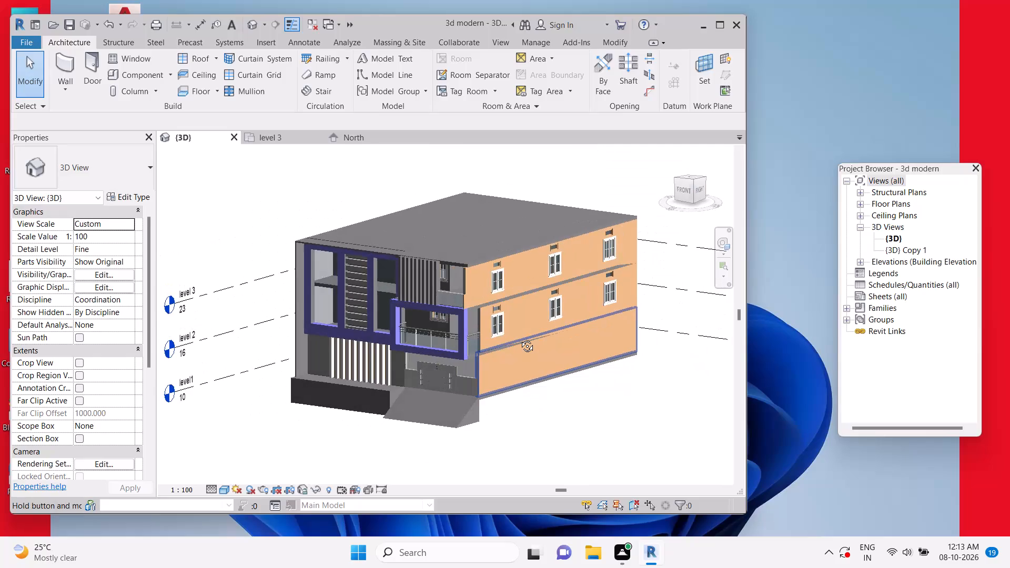
key("Escape")
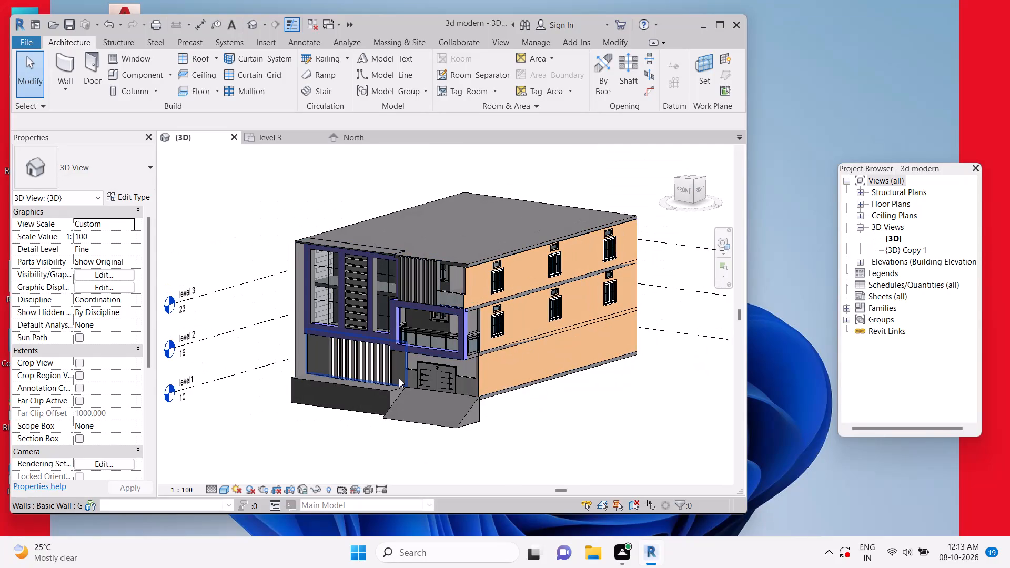
scroll(393, 384, "up", 5)
scroll(393, 315, "up", 4)
key("Escape")
scroll(448, 328, "down", 4)
key("Escape")
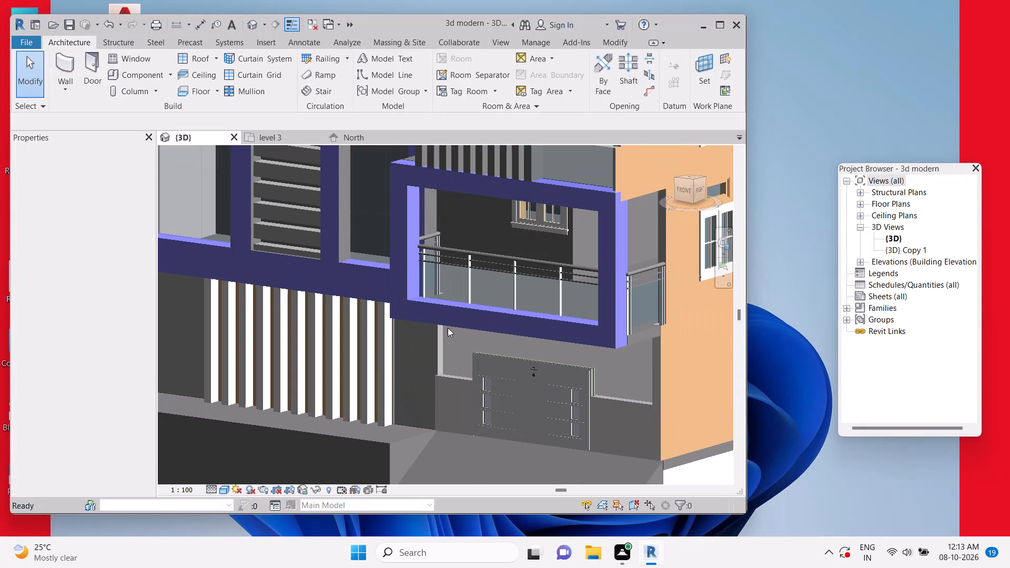
key("Escape")
scroll(474, 343, "down", 2)
key("Escape")
key("Escape")
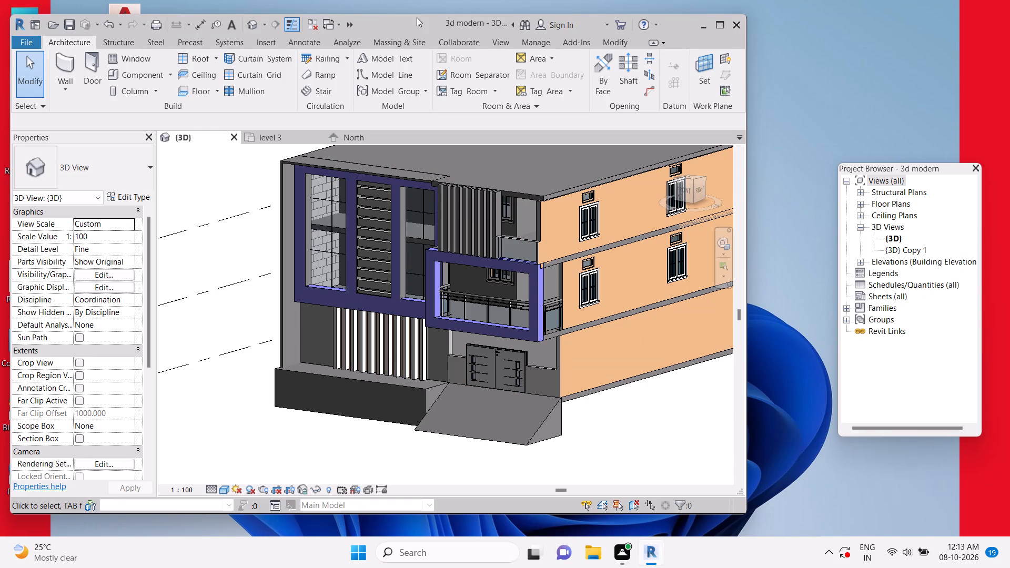
Shrink the Revit window slightly by lowering its top edge.
left_click_drag(417, 15, 412, 141)
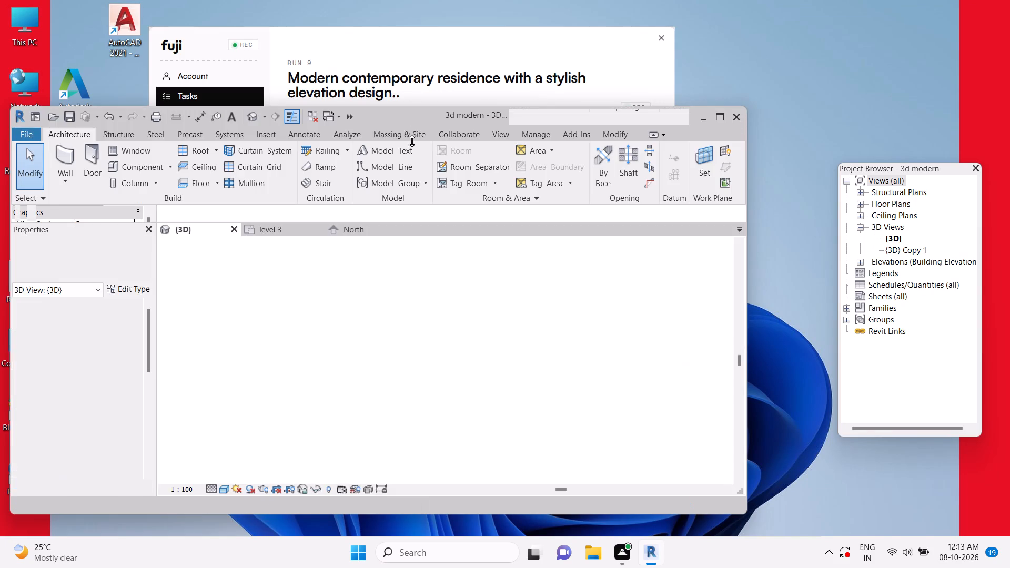
left_click_drag(412, 141, 424, 45)
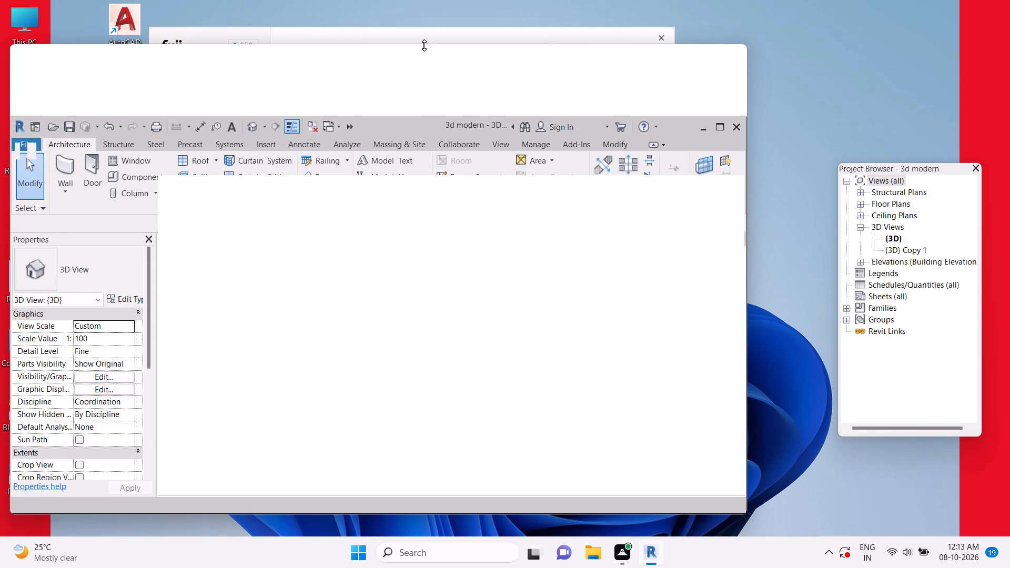
left_click_drag(424, 45, 427, 39)
Dismiss the Autodesk Genuine notification card covering the model.
key("Escape")
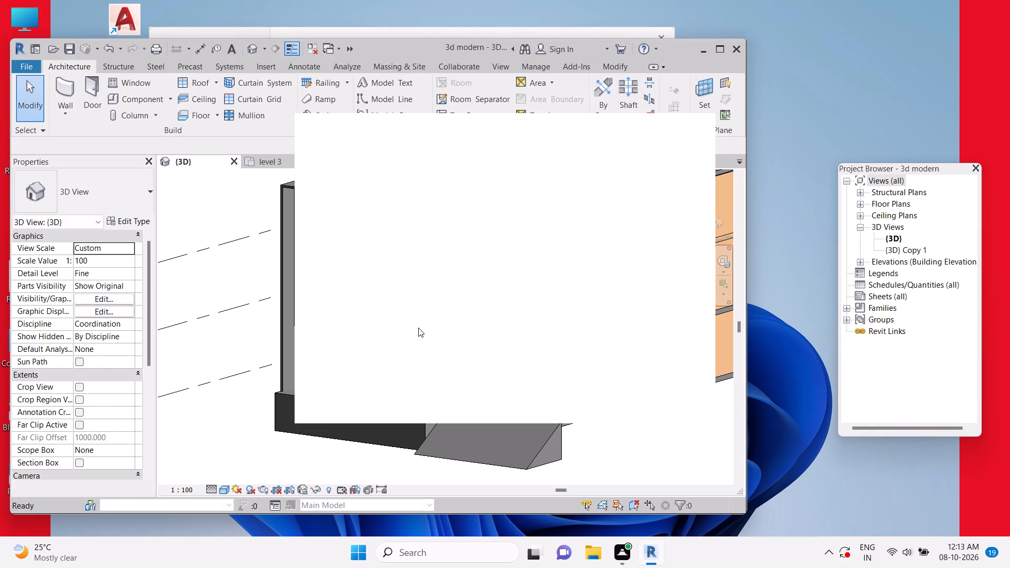
key("Escape")
key("Escape")
key("Escape")
key("Escape")
key("Escape")
key("Escape")
key("Escape")
key("Escape")
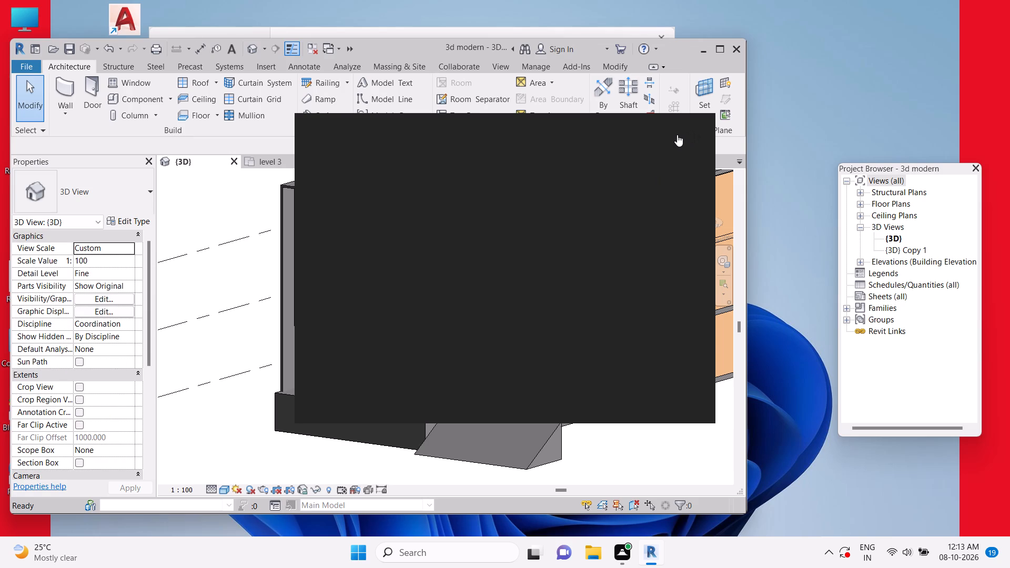
left_click(677, 135)
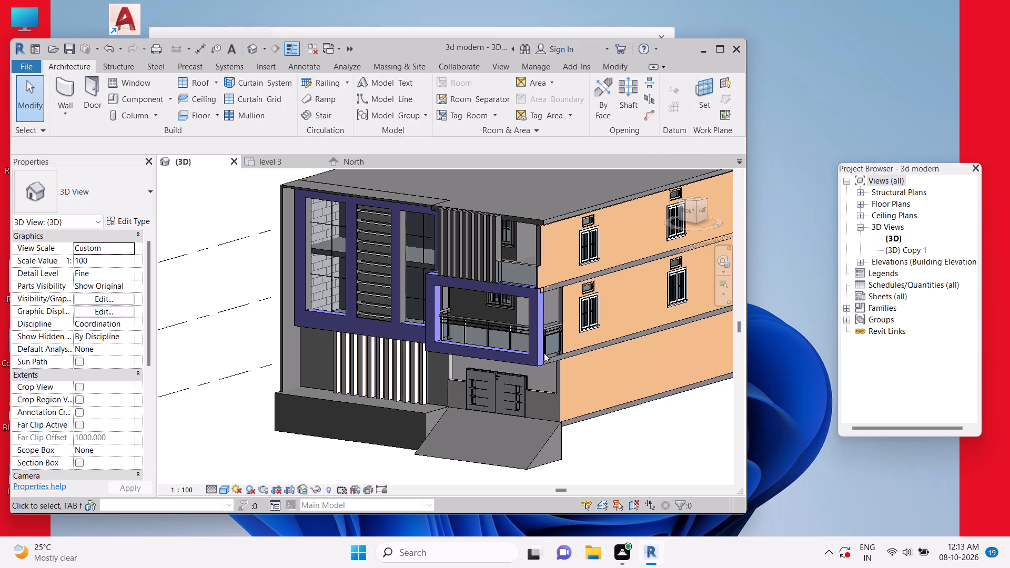
Open the in-place base with the entrance ramp at the front of the house for editing.
scroll(544, 353, "down", 4)
key("Escape")
key("Escape")
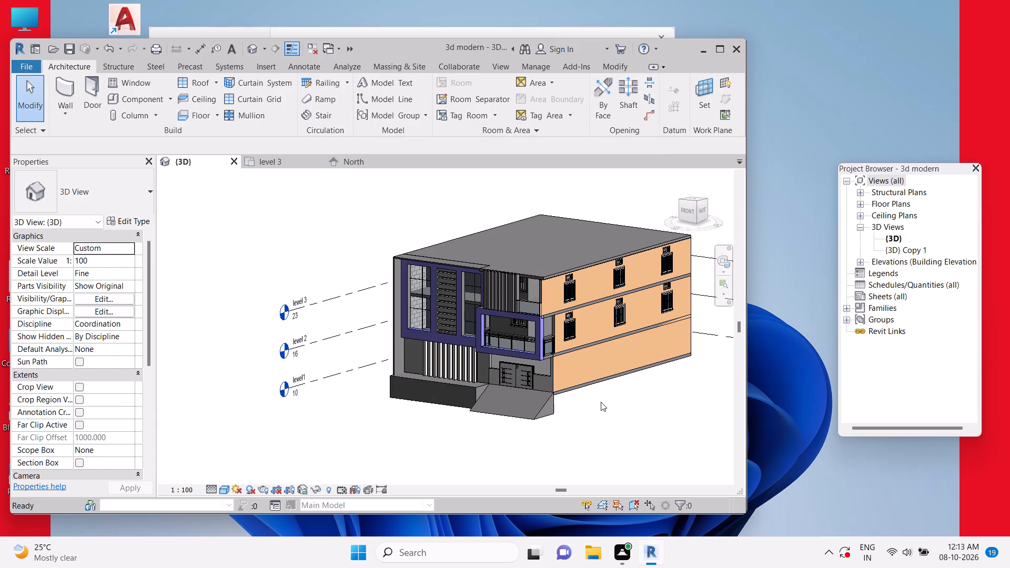
key("Escape")
key("Escape")
middle_click_drag(560, 319, 505, 325)
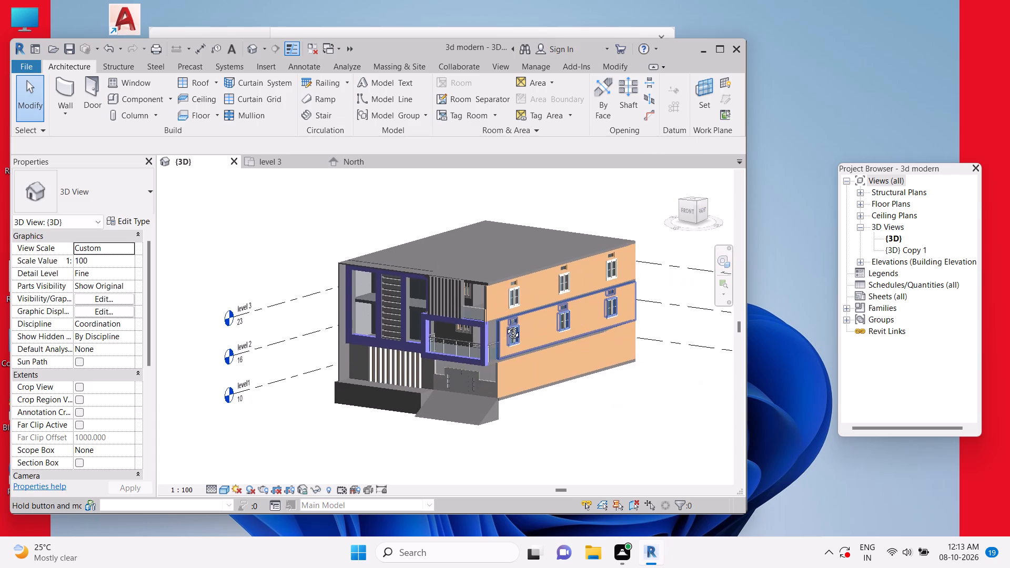
middle_click_drag(505, 325, 528, 314)
middle_click_drag(497, 352, 496, 367)
key("Escape")
scroll(371, 394, "up", 2)
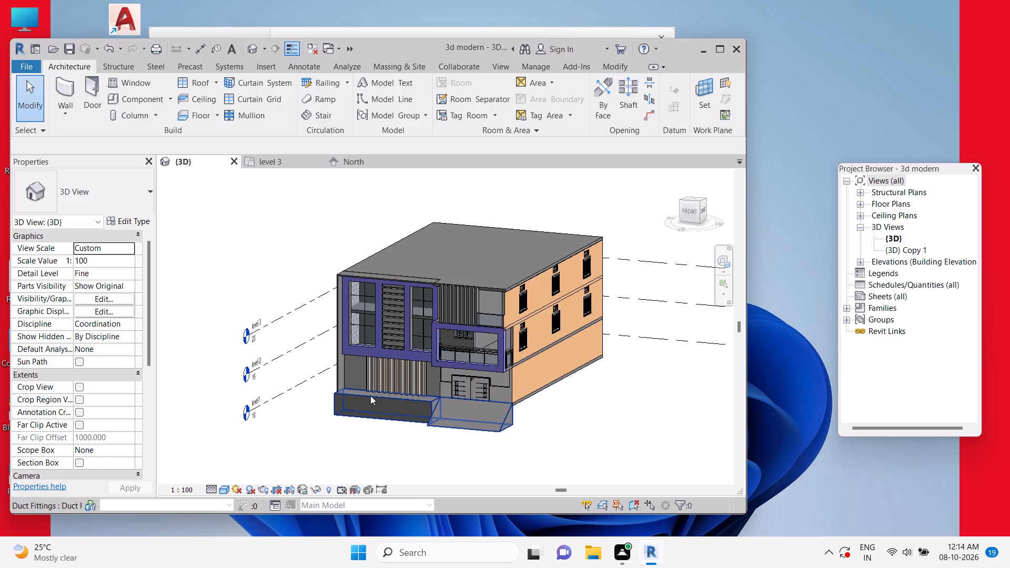
scroll(370, 395, "up", 7)
left_click(372, 396)
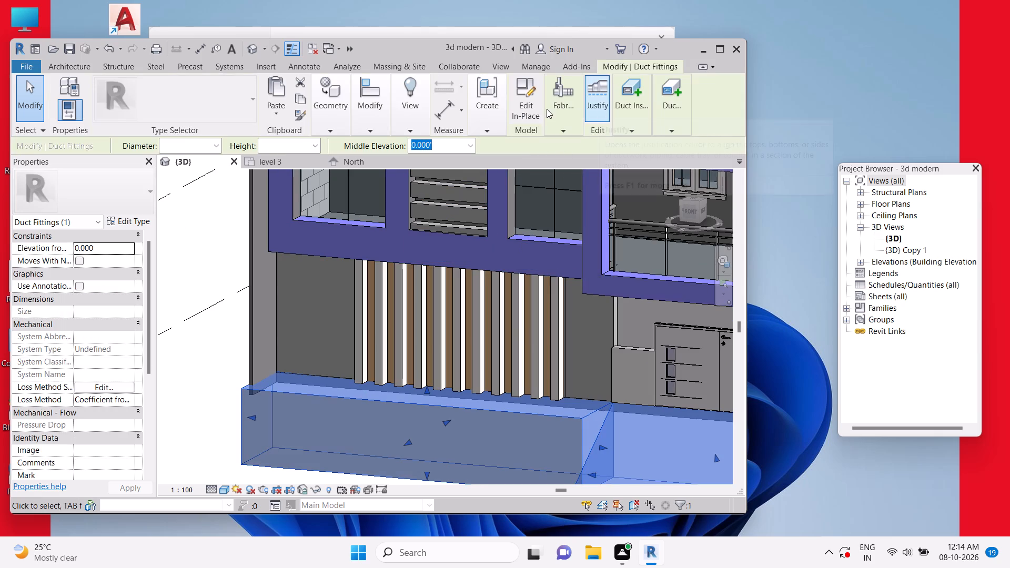
left_click(527, 106)
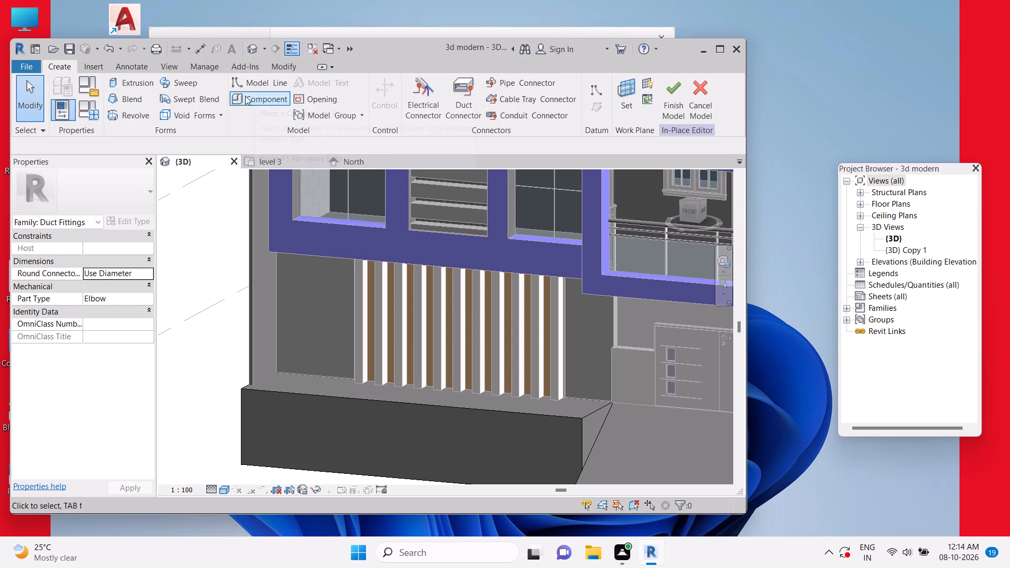
Start a void extrusion in the in-place base and show the base's top face from above.
left_click(177, 107)
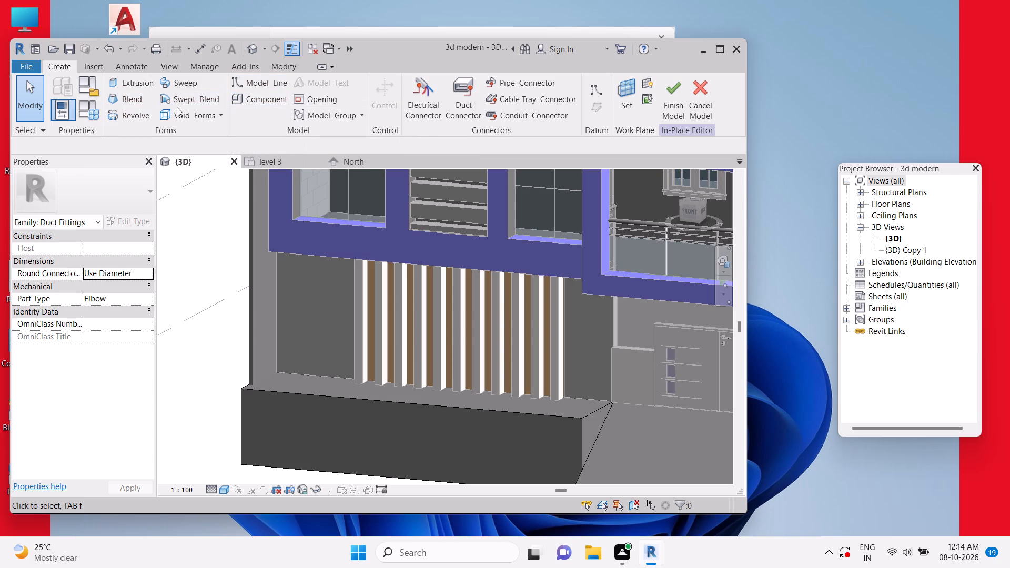
left_click(180, 119)
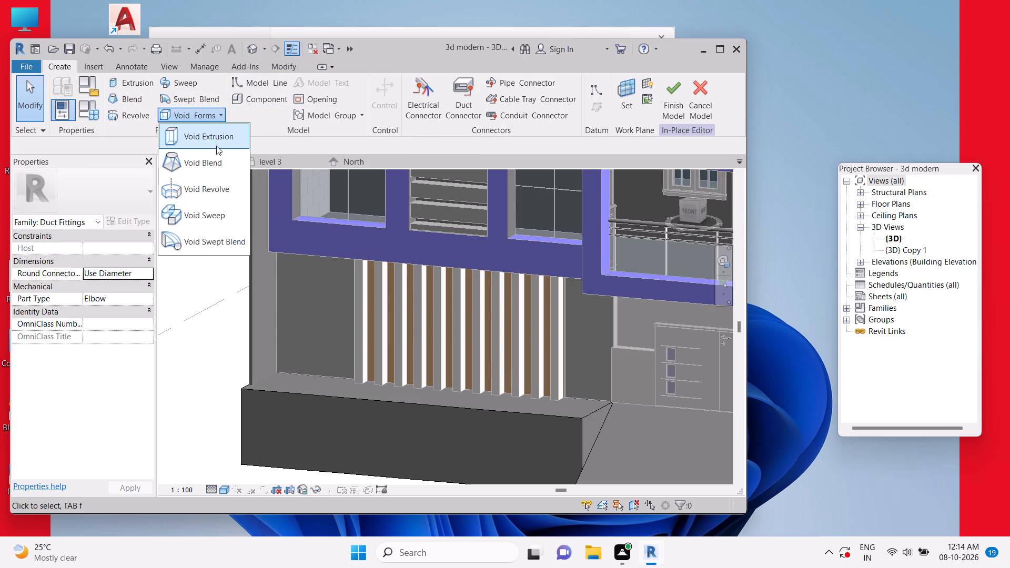
left_click(216, 145)
scroll(346, 390, "up", 1)
middle_click_drag(346, 390, 390, 295)
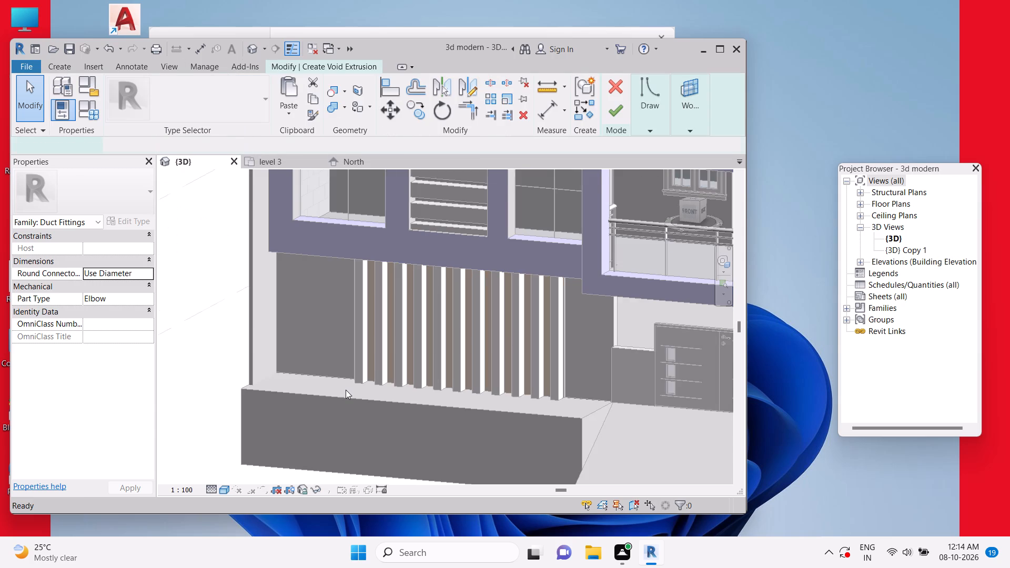
middle_click_drag(398, 371, 422, 371)
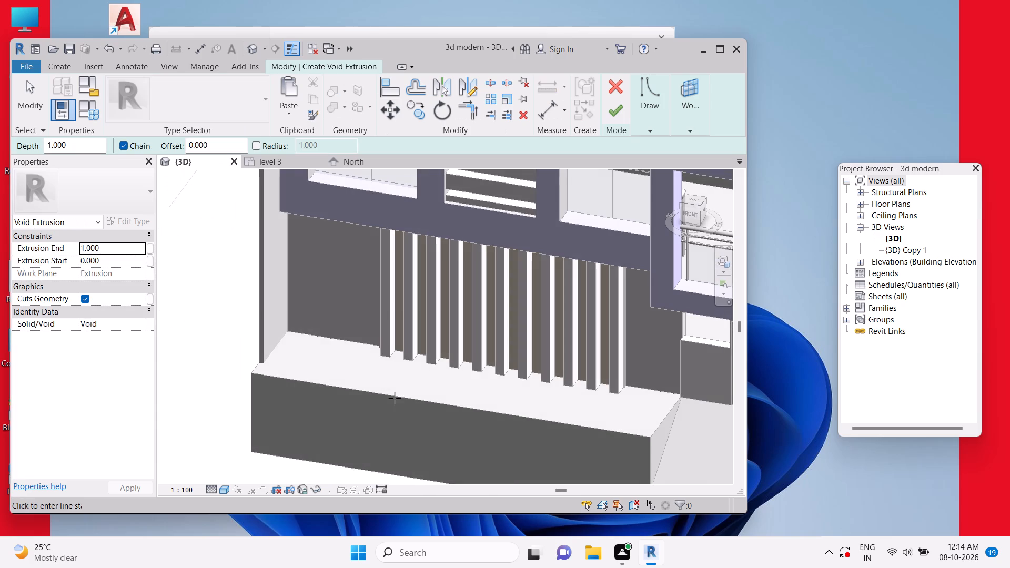
left_click(692, 197)
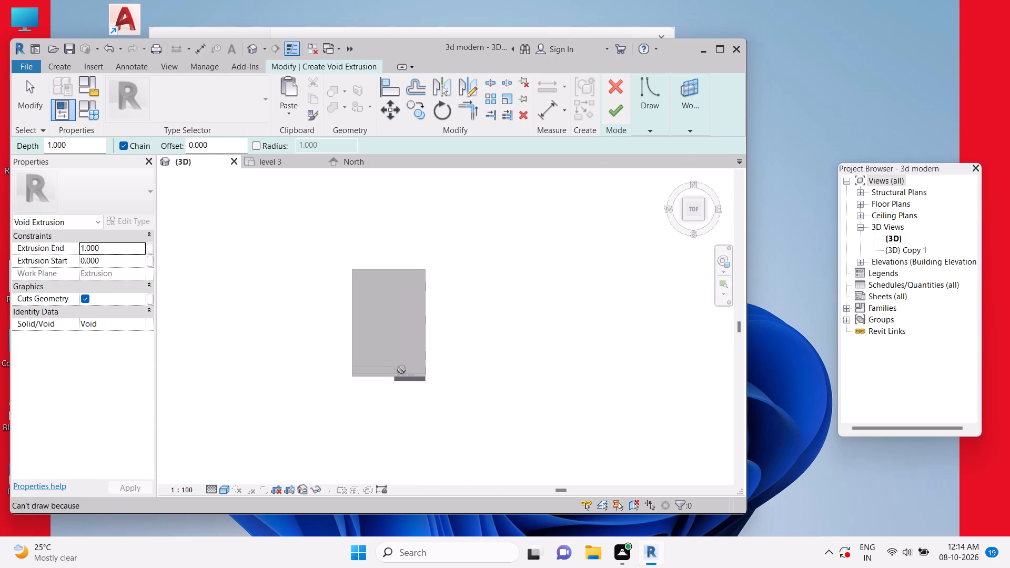
scroll(397, 383, "up", 11)
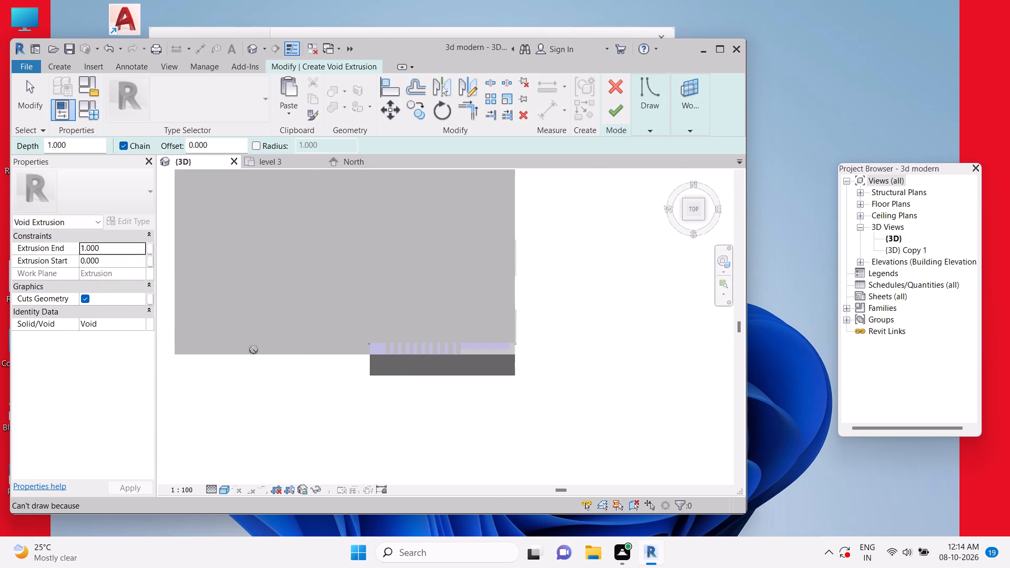
middle_click_drag(299, 402, 311, 354, "shift")
scroll(288, 392, "up", 5)
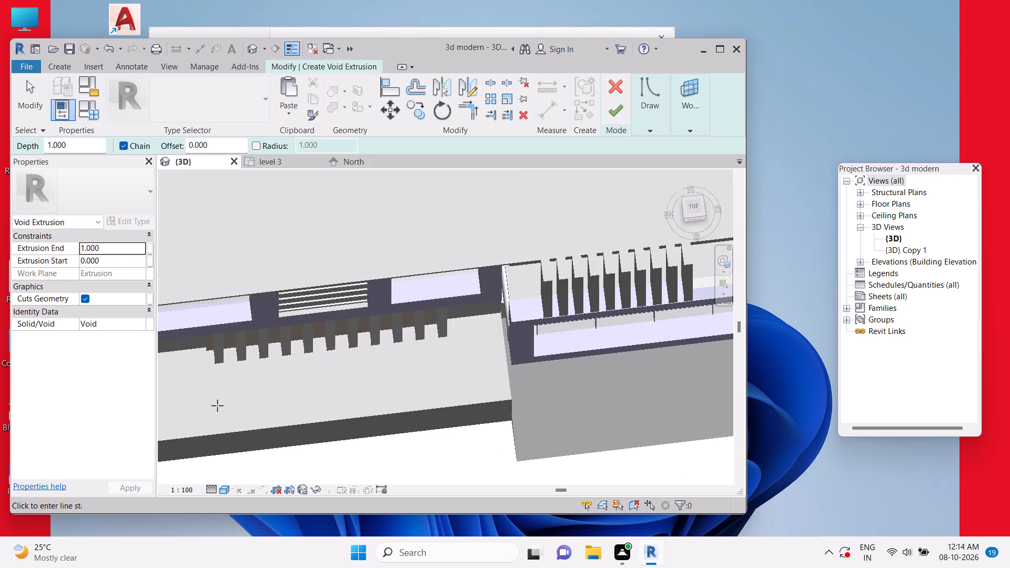
middle_click_drag(251, 381, 393, 322)
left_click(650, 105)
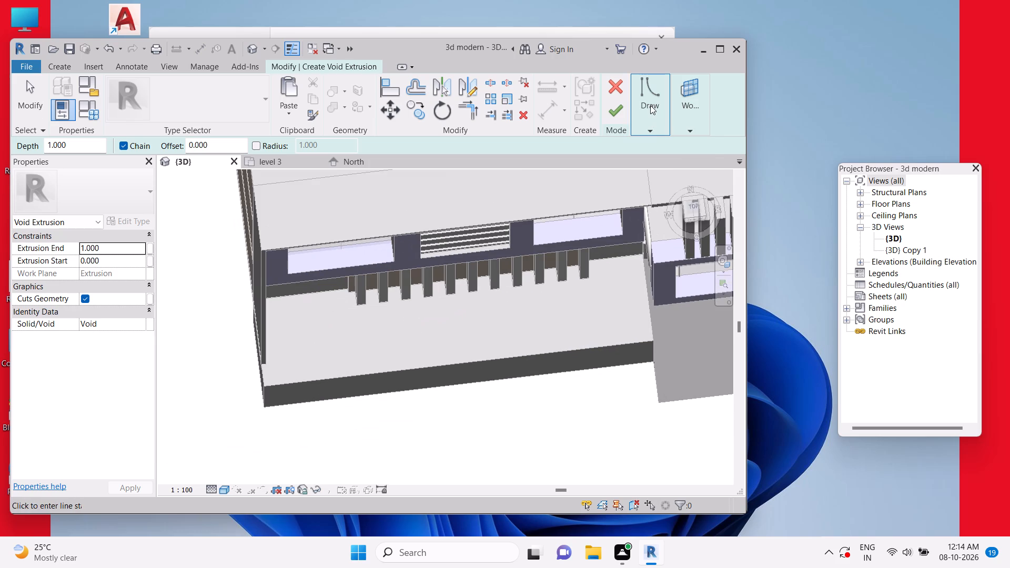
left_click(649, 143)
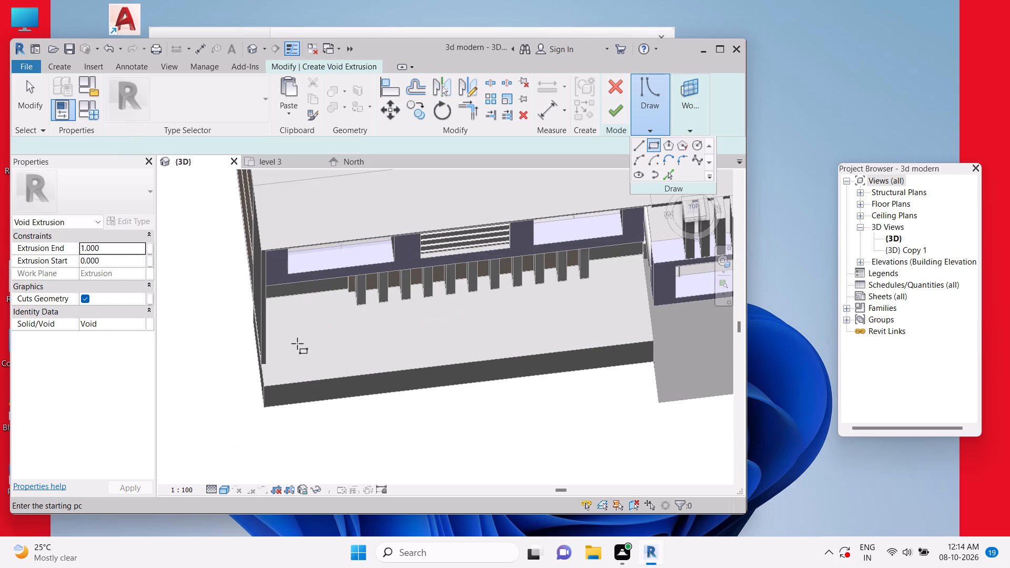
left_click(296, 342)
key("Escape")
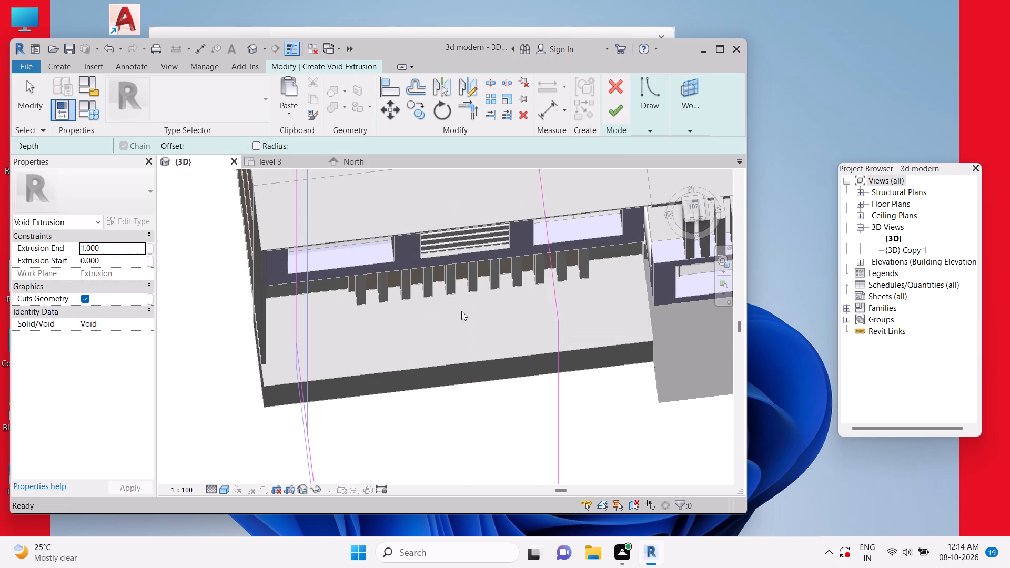
Set the void sketch's work plane by picking the top face of the raised base.
left_click(690, 99)
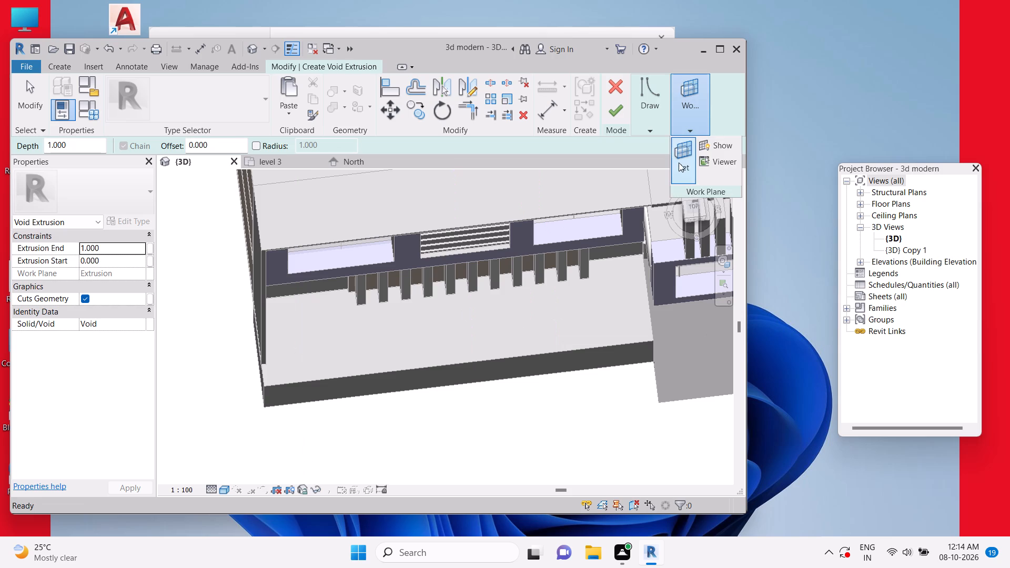
left_click(679, 162)
left_click(286, 300)
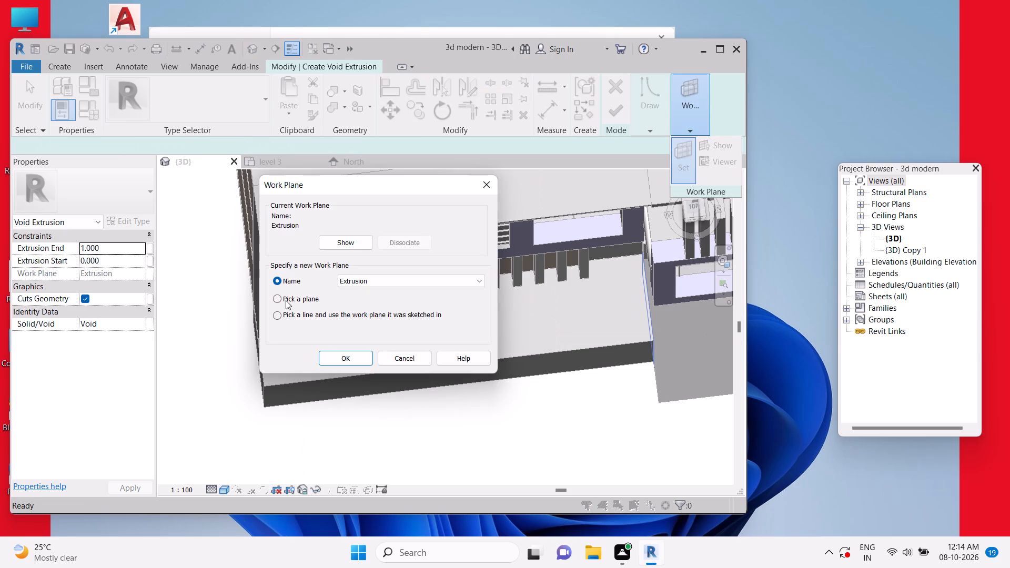
left_click(332, 358)
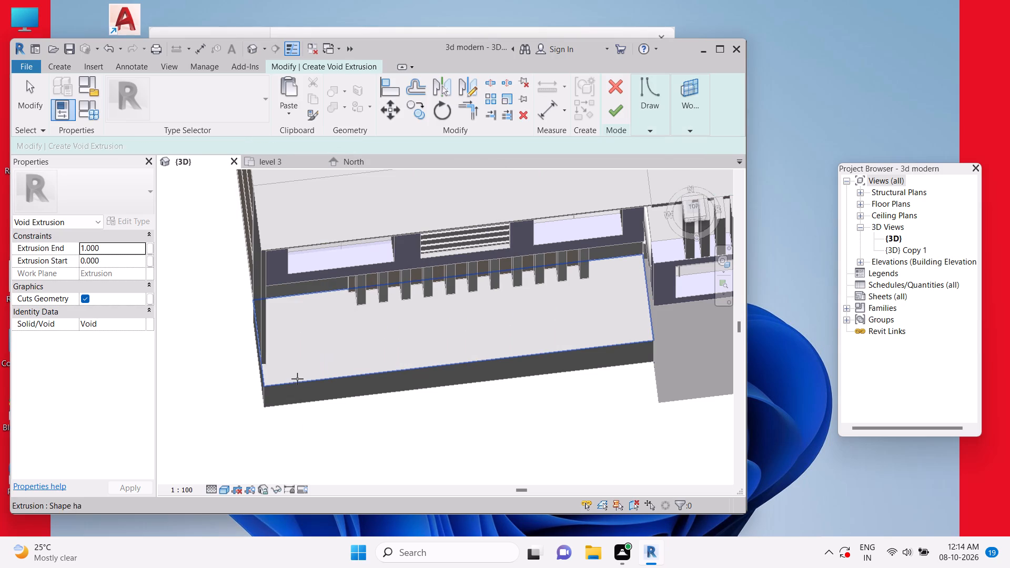
left_click(297, 379)
Sketch a rectangle about 14.5 by 1.0 along the base's top face and finish the void extrusion.
left_click(634, 94)
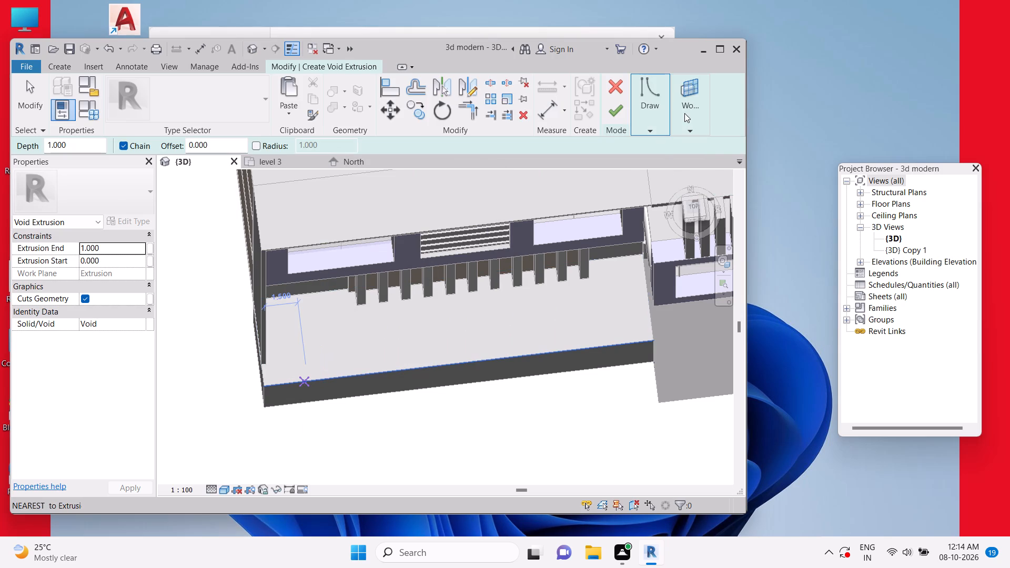
left_click(655, 148)
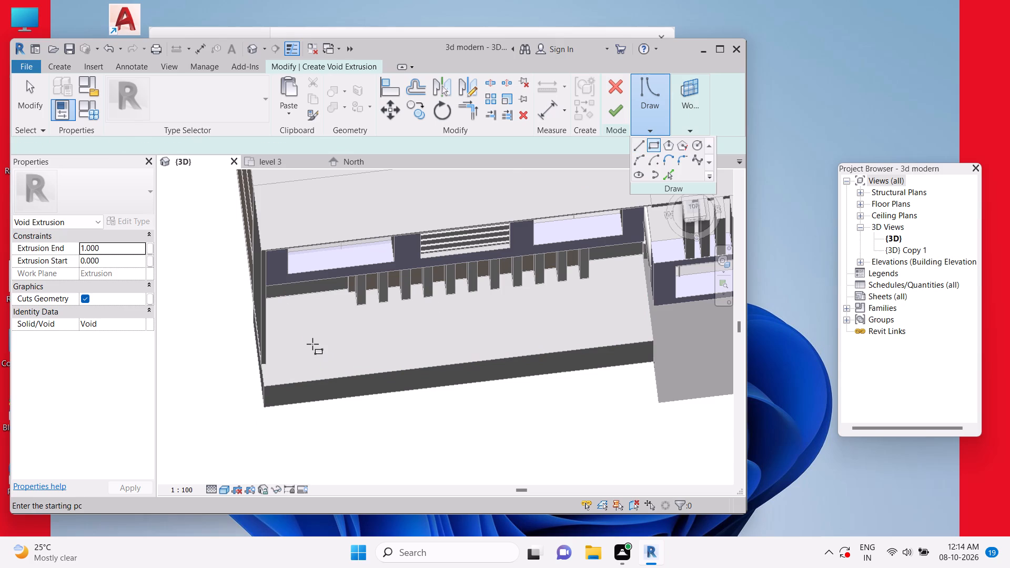
left_click(307, 343)
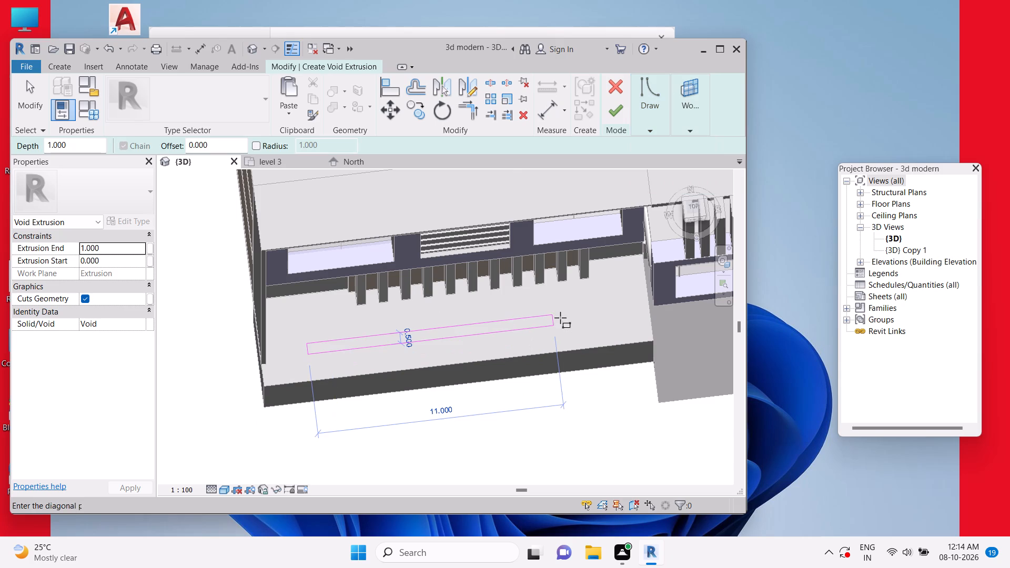
left_click(634, 329)
key("Escape")
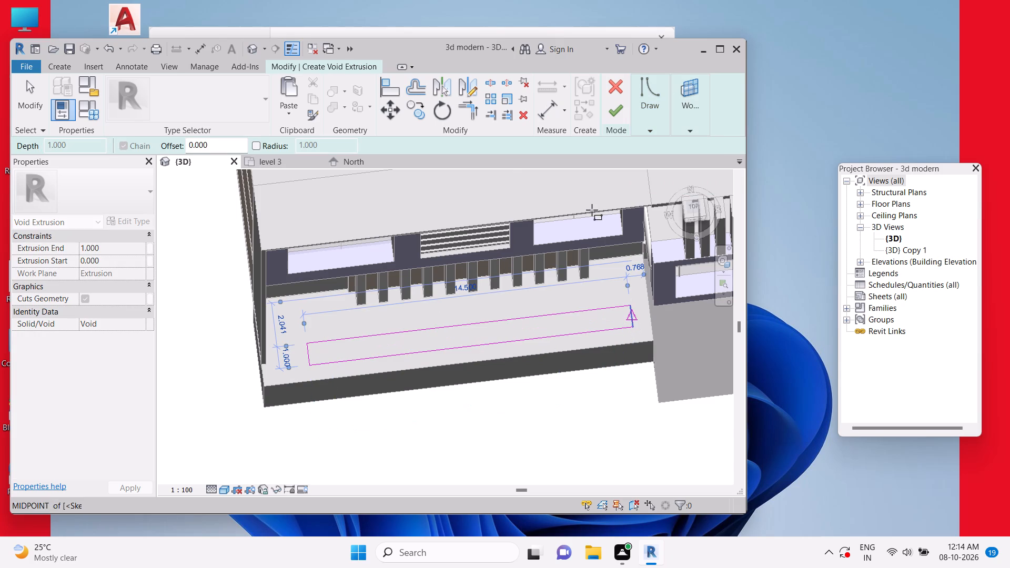
key("Escape")
key("Escape")
left_click(612, 116)
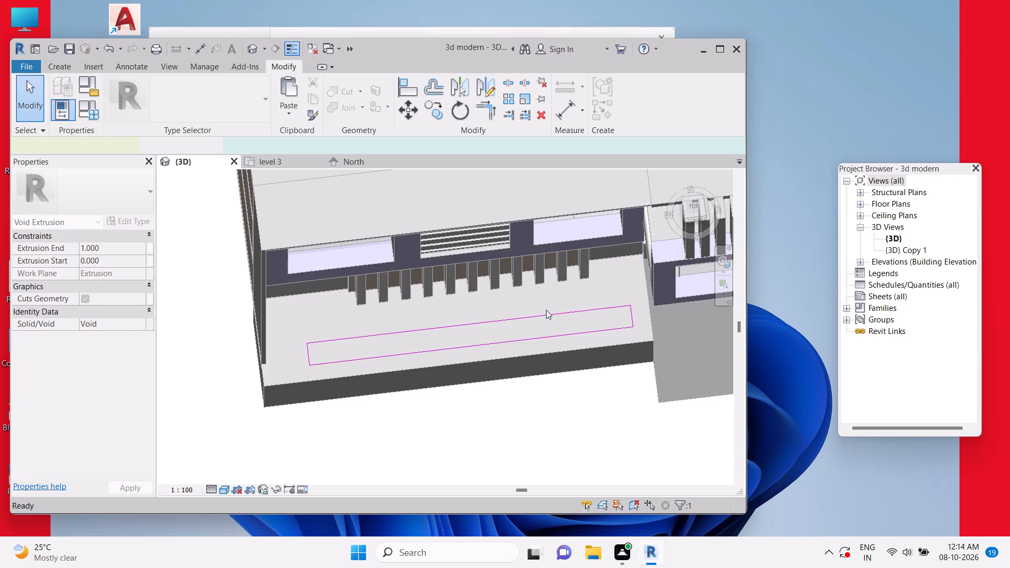
Stretch the void to an extrusion end of about 1.92 and start of about -1.46, and lengthen it toward the base's outer end.
middle_click_drag(581, 438, 561, 301, "shift")
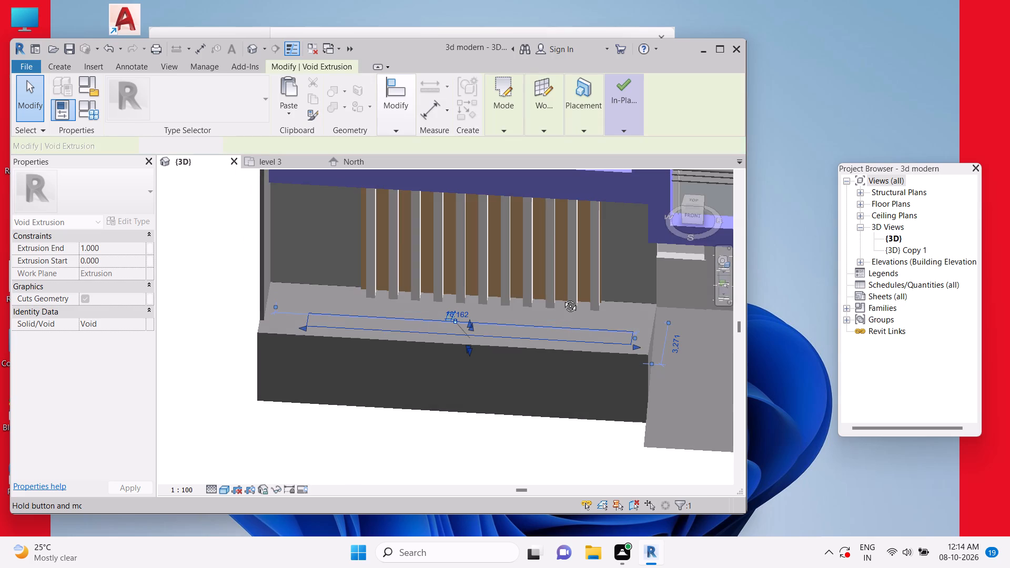
scroll(474, 341, "up", 4)
scroll(507, 422, "up", 1, "shift")
middle_click_drag(506, 422, 521, 364, "shift")
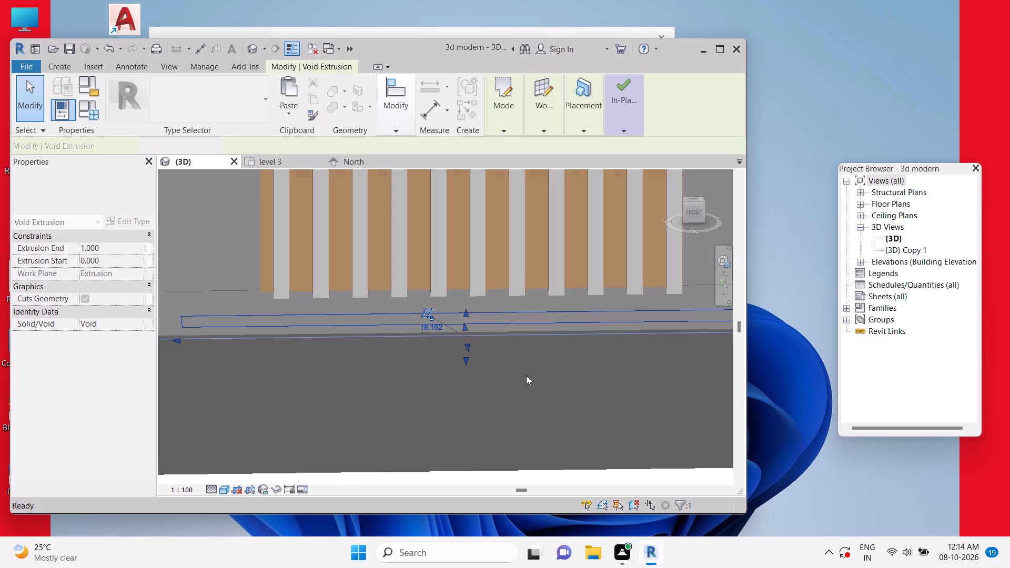
left_click(693, 209)
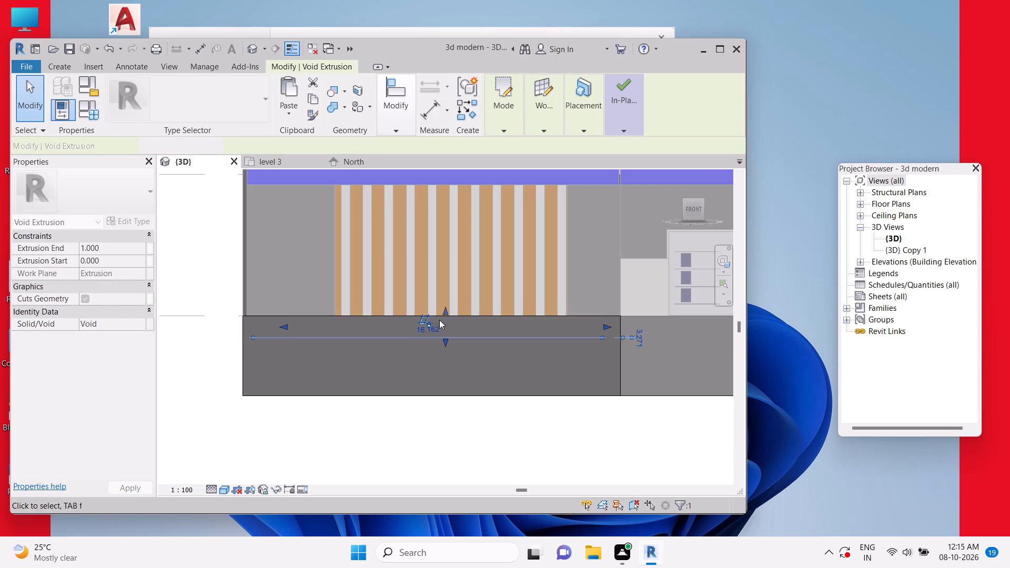
left_click_drag(446, 313, 450, 287)
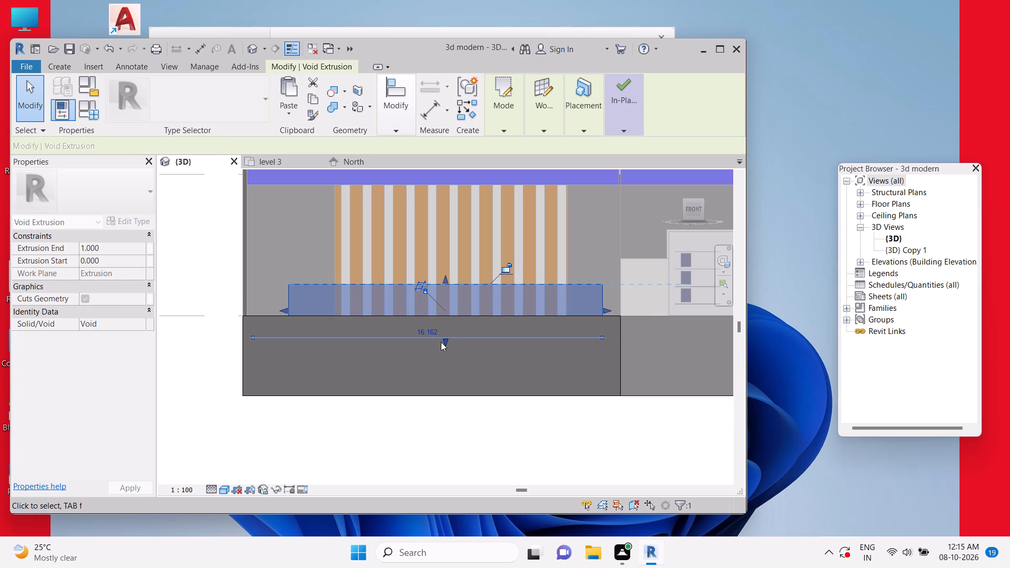
left_click_drag(442, 340, 446, 358)
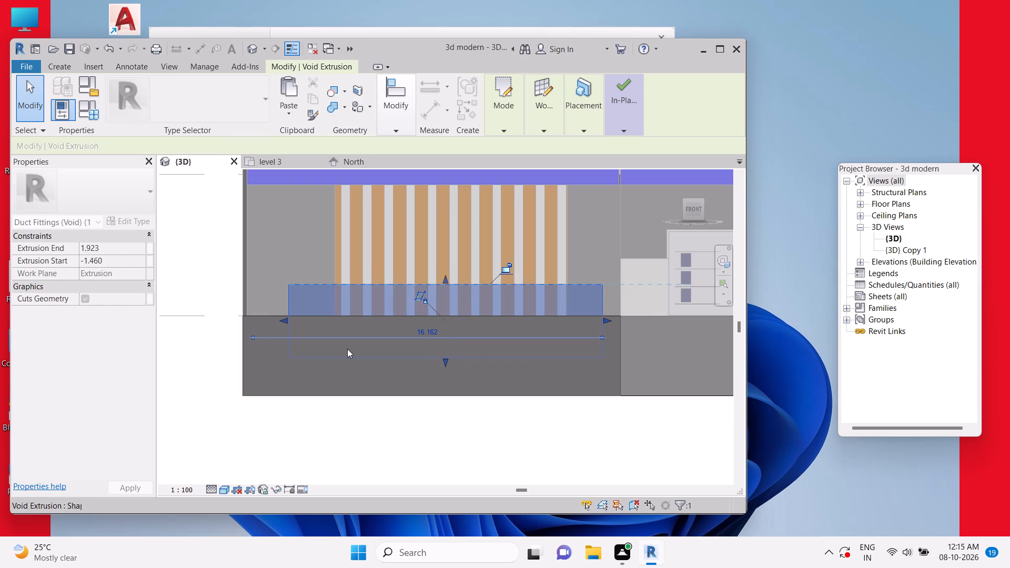
left_click_drag(282, 324, 267, 326)
key("Escape")
Widen the void across the base's top toward the slatted front wall.
scroll(365, 319, "down", 5)
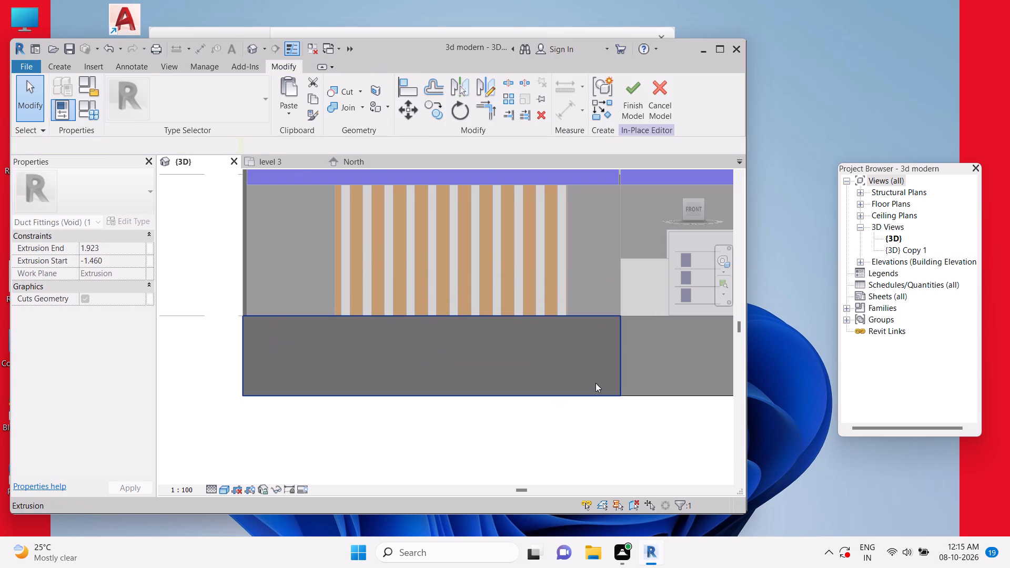
middle_click_drag(590, 397, 493, 468, "shift")
scroll(444, 335, "up", 5)
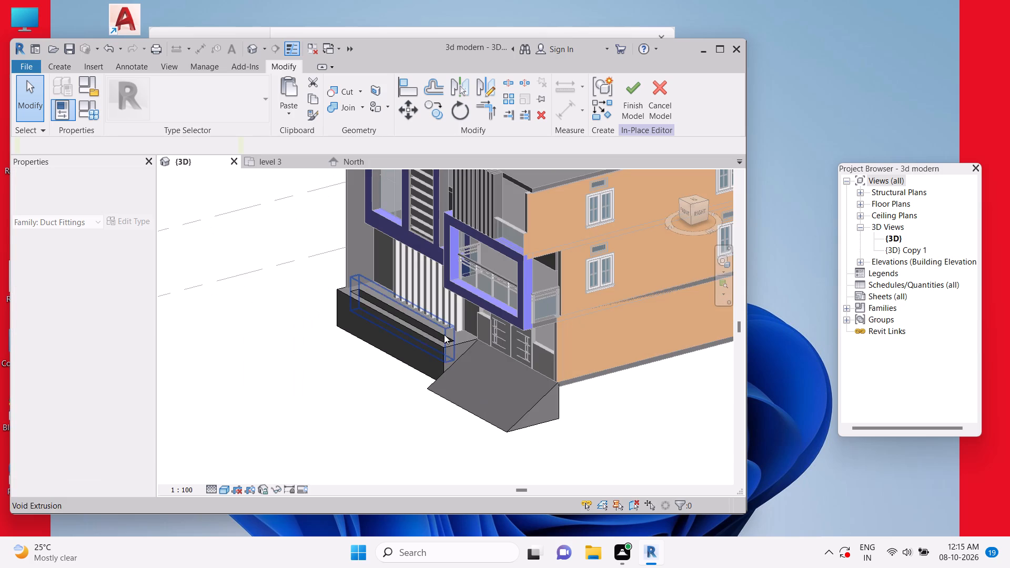
left_click(443, 334)
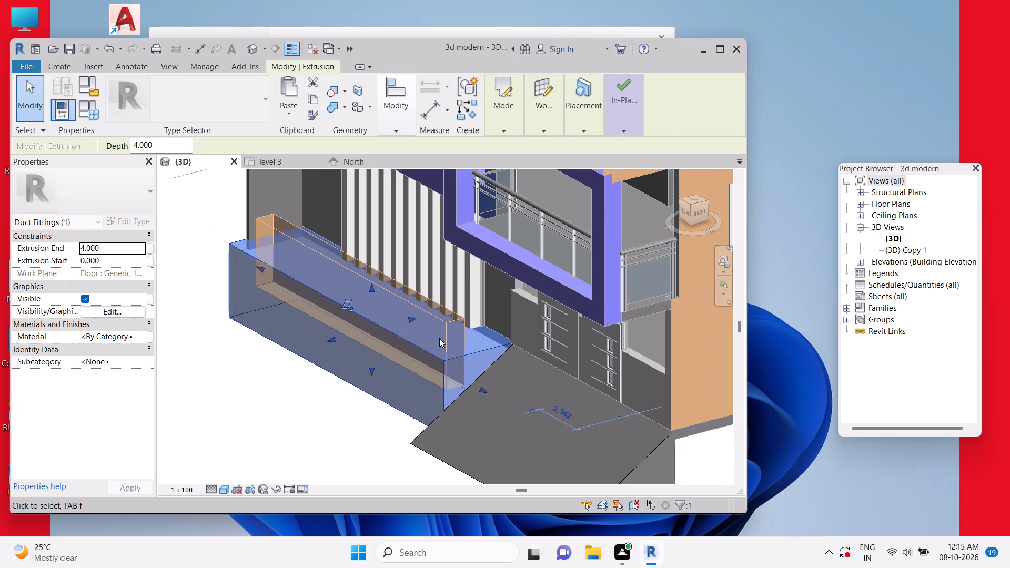
left_click(439, 338)
key("Escape")
key("Escape")
key("Escape")
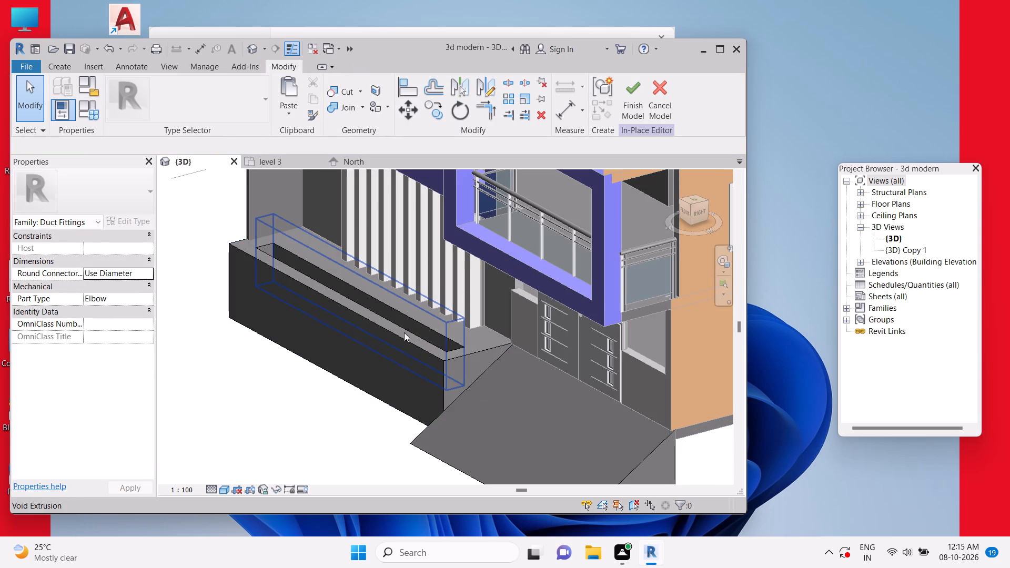
left_click(458, 345)
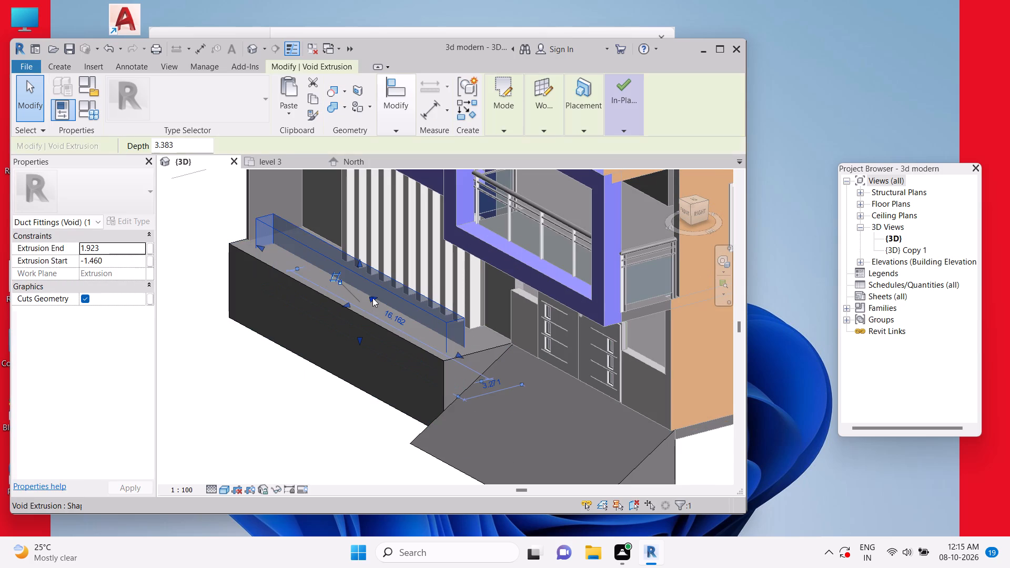
left_click_drag(372, 298, 389, 293)
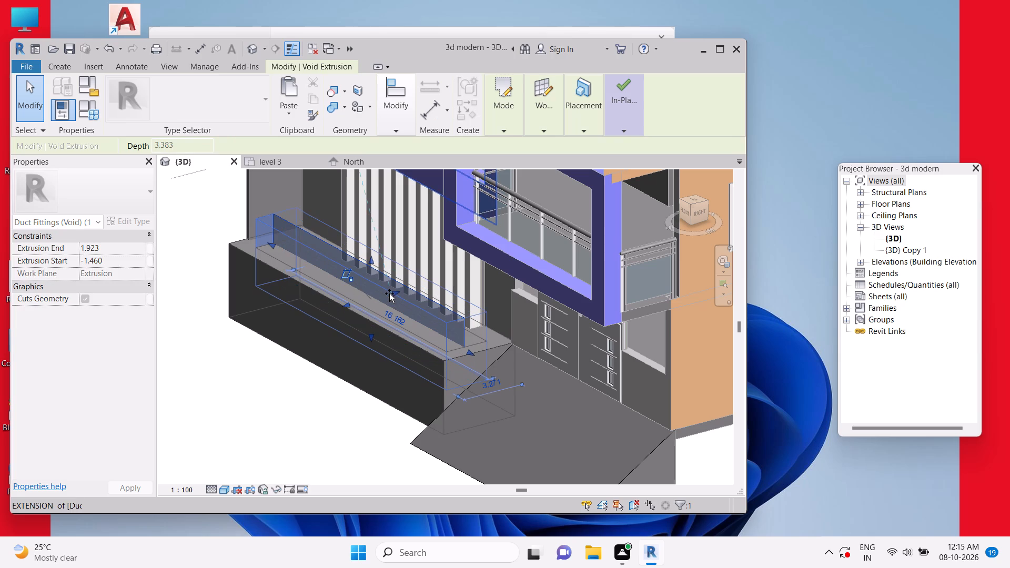
key("Escape")
key("Escape")
key("Escape")
Finish the in-place model of the base with its void.
left_click(633, 108)
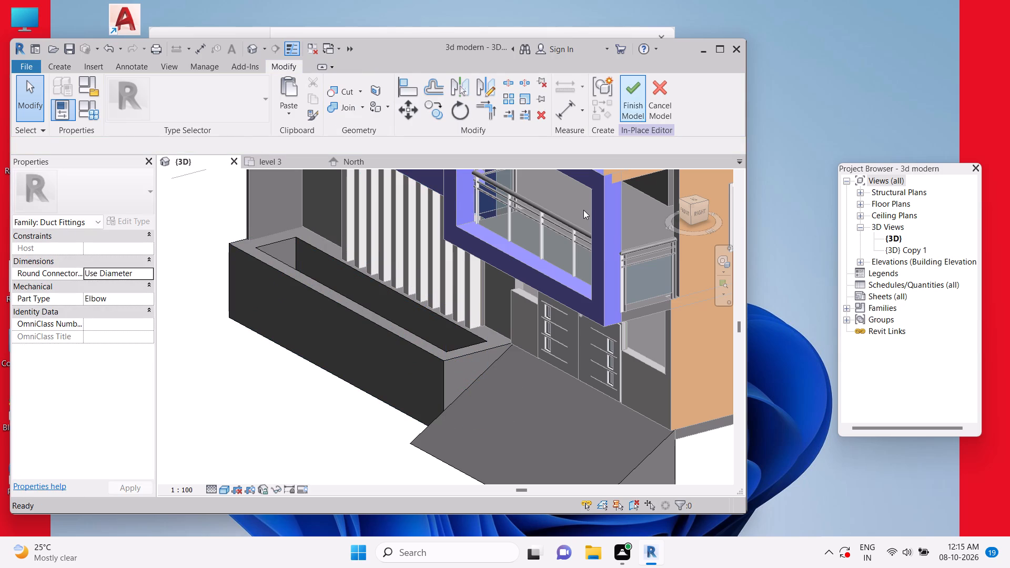
key("Escape")
Examine the hollowed base, entrance ramp, side wall, front facade and roof edge in 3D from the front corner.
scroll(559, 256, "down", 10)
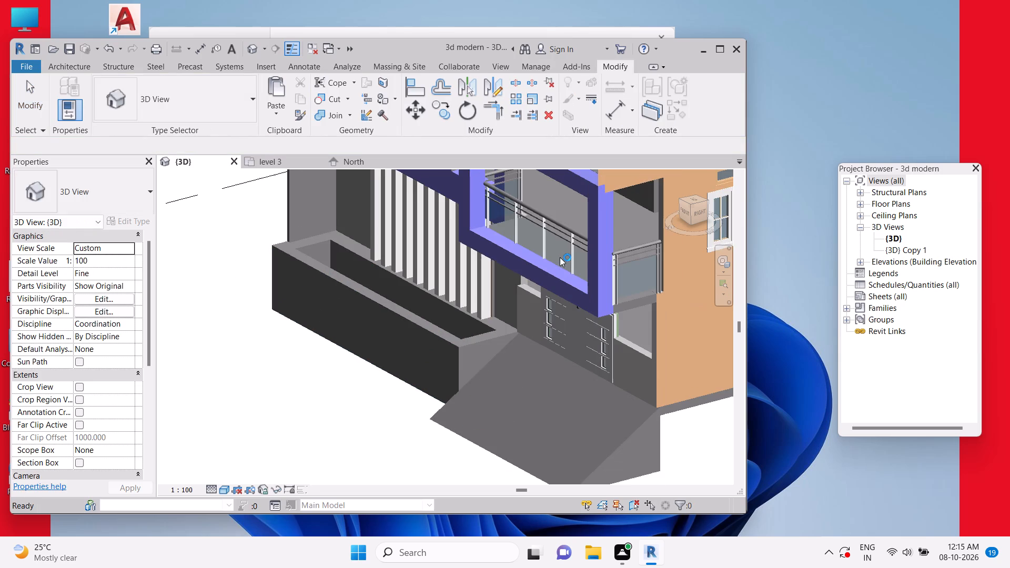
scroll(569, 303, "down", 1)
middle_click_drag(567, 324, 522, 371)
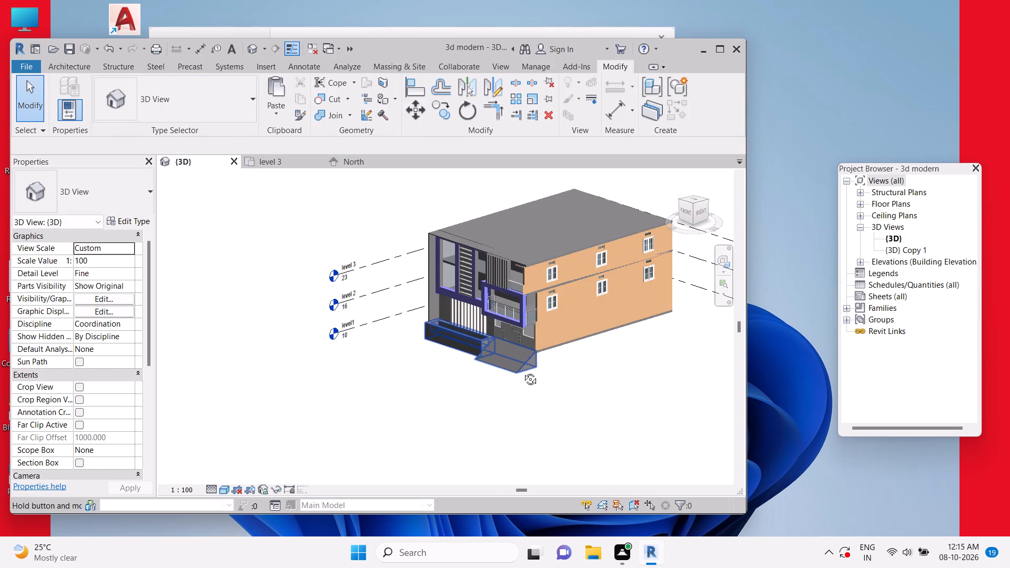
middle_click_drag(522, 371, 523, 371)
scroll(540, 366, "up", 5)
middle_click_drag(551, 364, 516, 421)
scroll(516, 421, "down", 2)
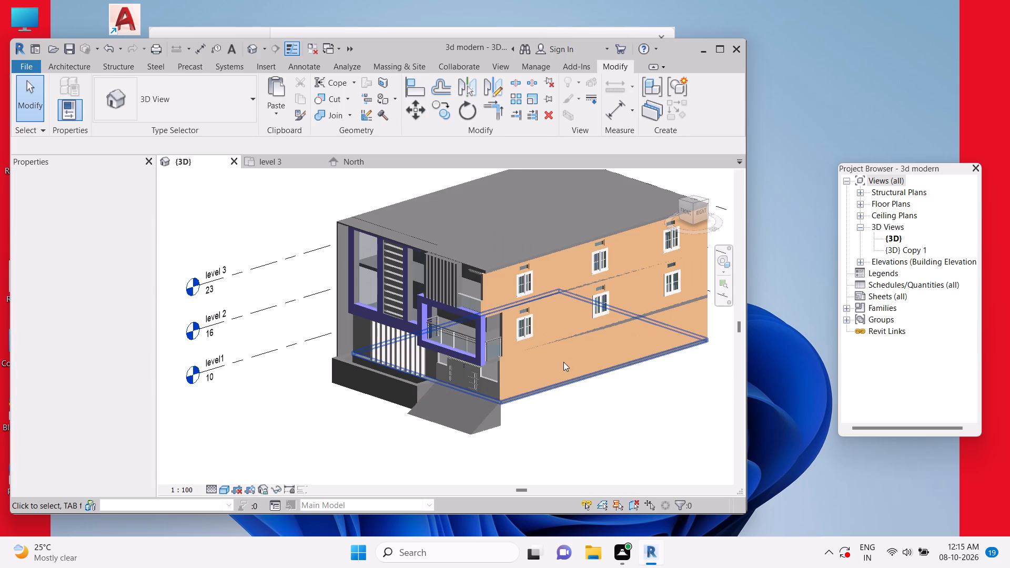
middle_click_drag(633, 395, 633, 389, "shift")
middle_click_drag(598, 403, 611, 399, "shift")
scroll(550, 389, "up", 1)
scroll(300, 237, "up", 2)
middle_click_drag(301, 241, 309, 310)
key("Escape")
scroll(318, 263, "up", 4)
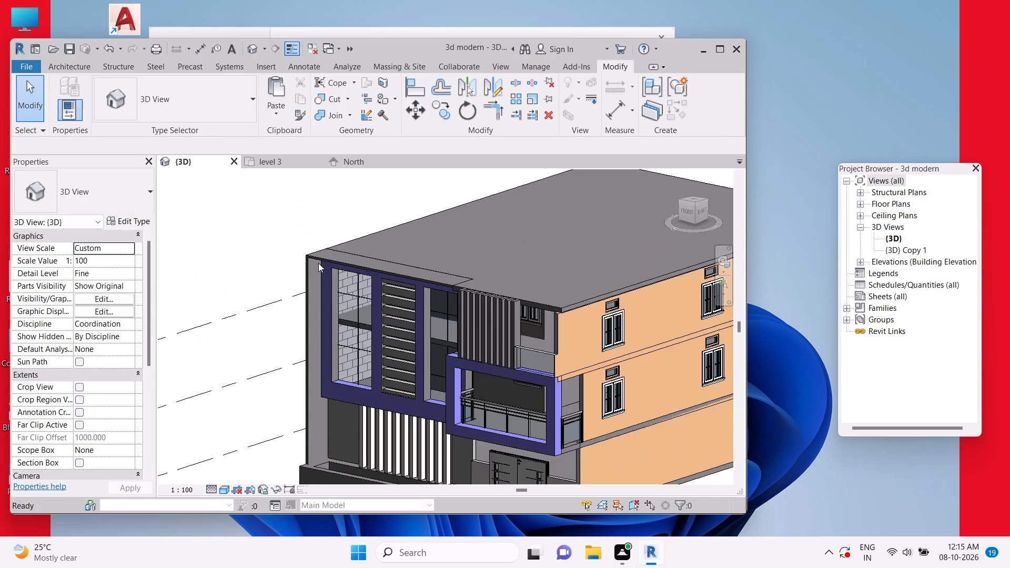
scroll(318, 260, "down", 2)
key("Escape")
key("Escape")
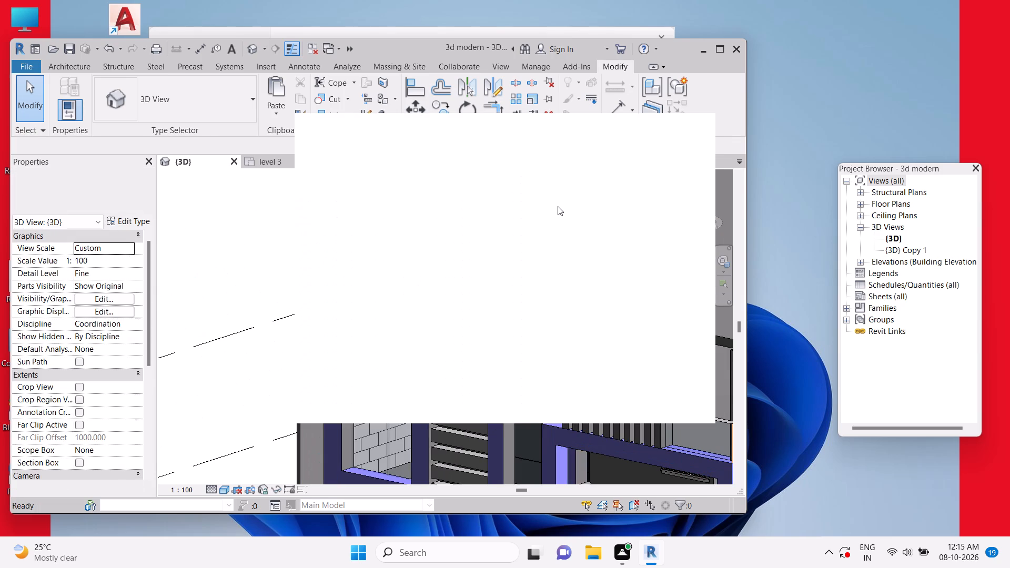
Dismiss the Autodesk notification card covering the 3D view.
key("Escape")
key("Escape")
key("Escape")
key("Escape")
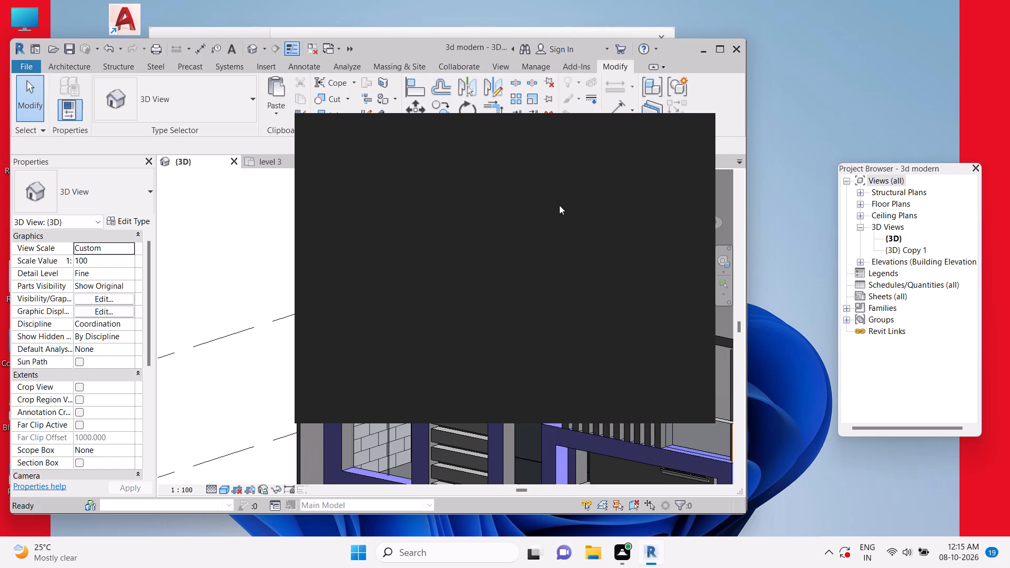
left_click(705, 129)
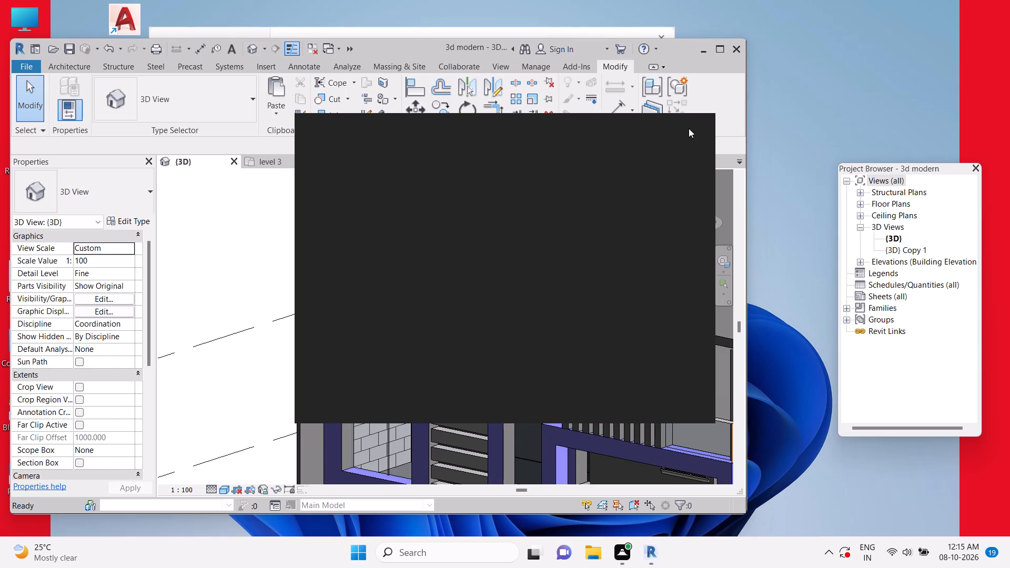
left_click(689, 128)
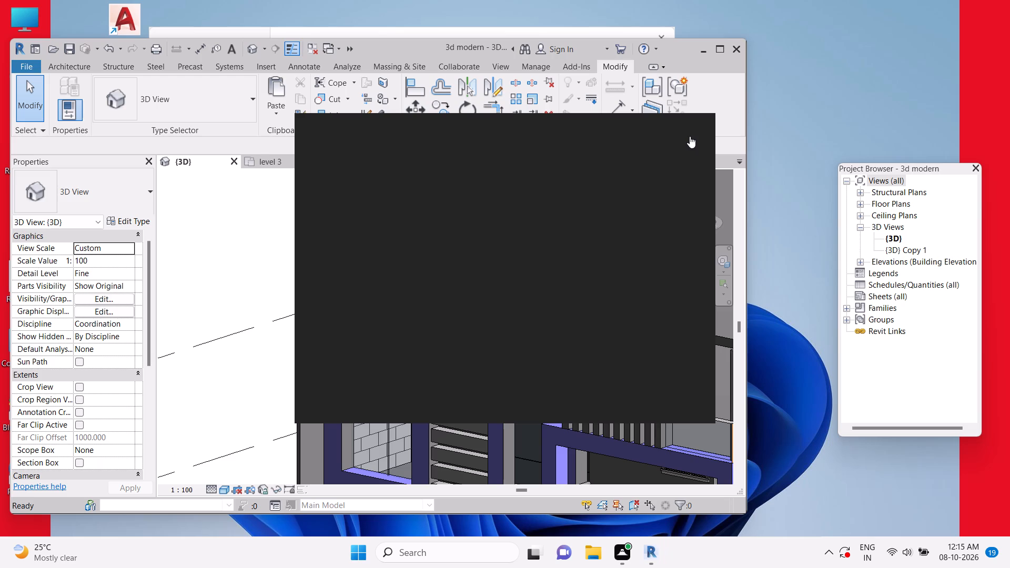
left_click(690, 135)
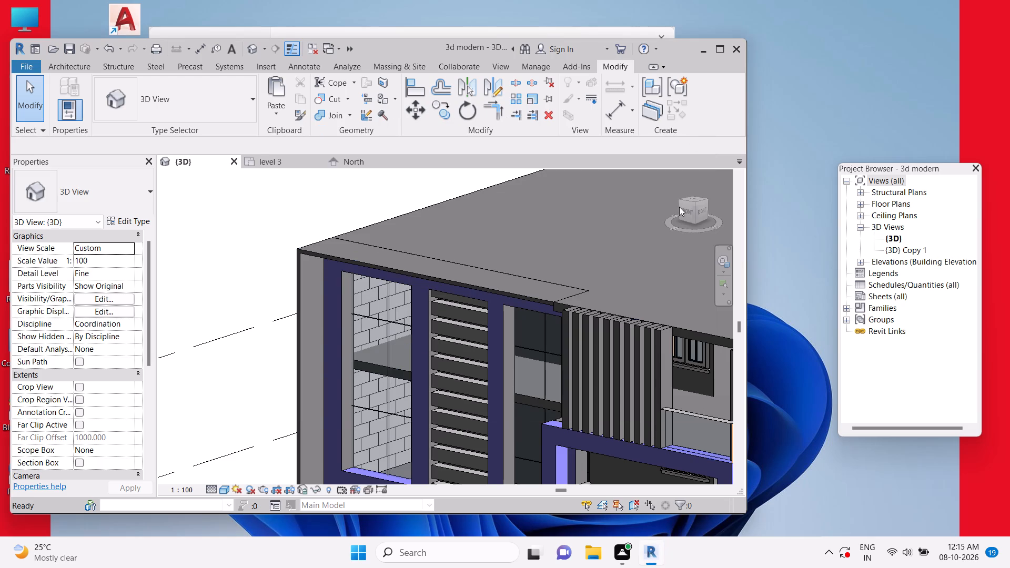
Examine the front facade, roof edge, hollowed base, entrance ramp and side wall in 3D up to the whole house.
scroll(598, 354, "down", 4)
middle_click_drag(617, 406, 573, 351)
scroll(573, 341, "down", 1)
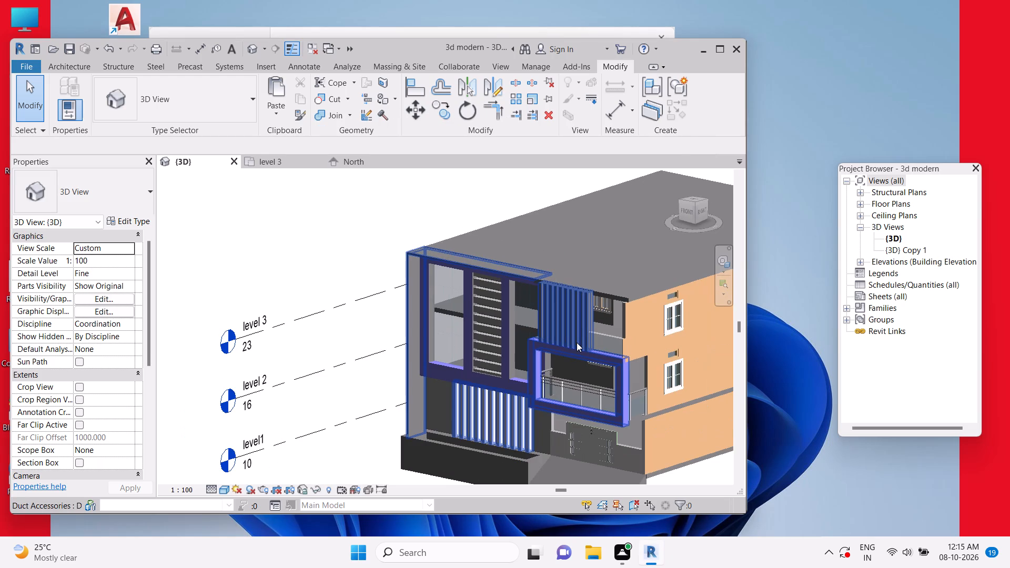
middle_click_drag(536, 341, 522, 325)
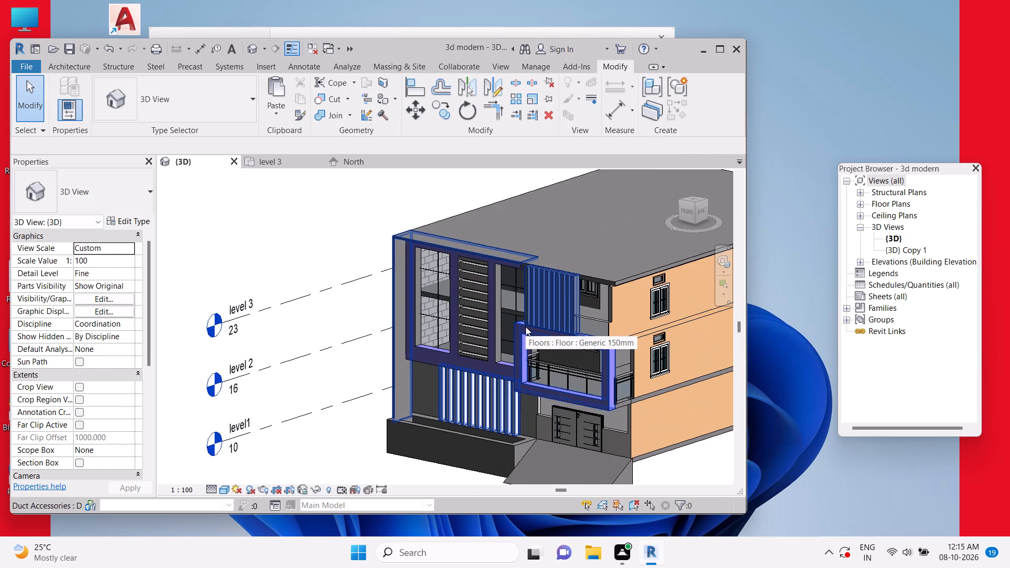
key("Escape")
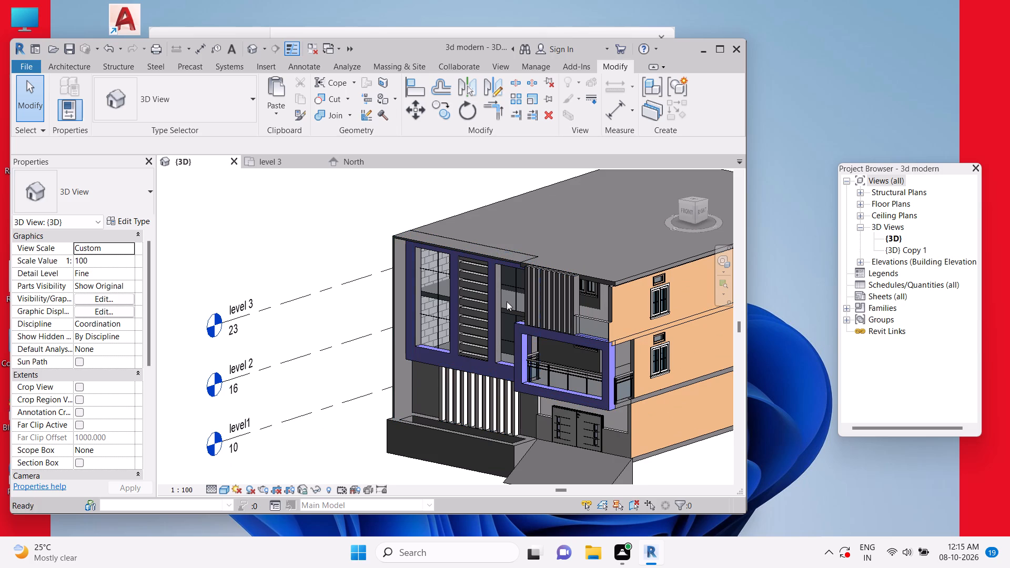
key("Escape")
key("Escape")
scroll(391, 238, "up", 3)
key("Escape")
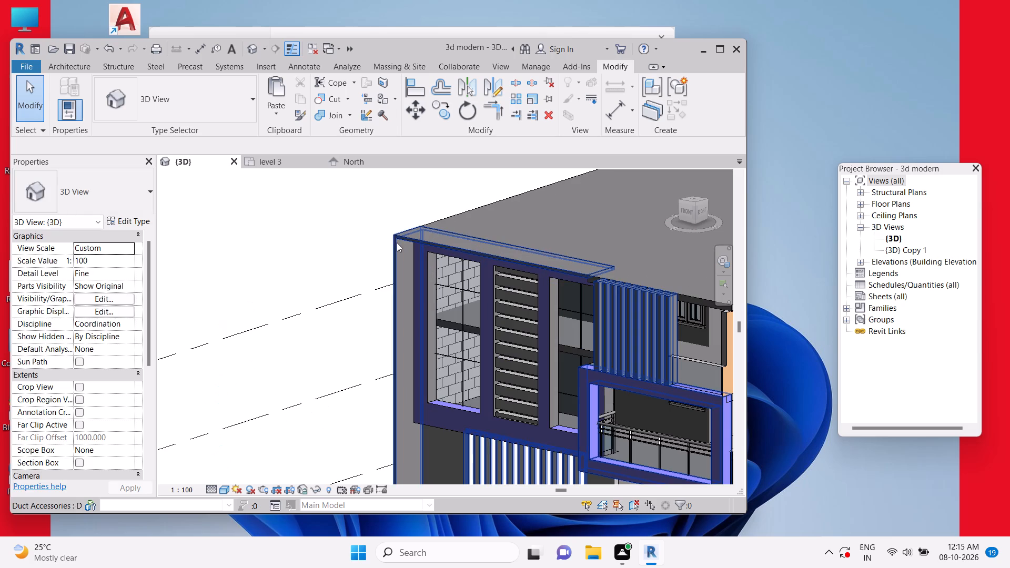
middle_click_drag(454, 398, 450, 356)
scroll(450, 352, "down", 2)
key("Escape")
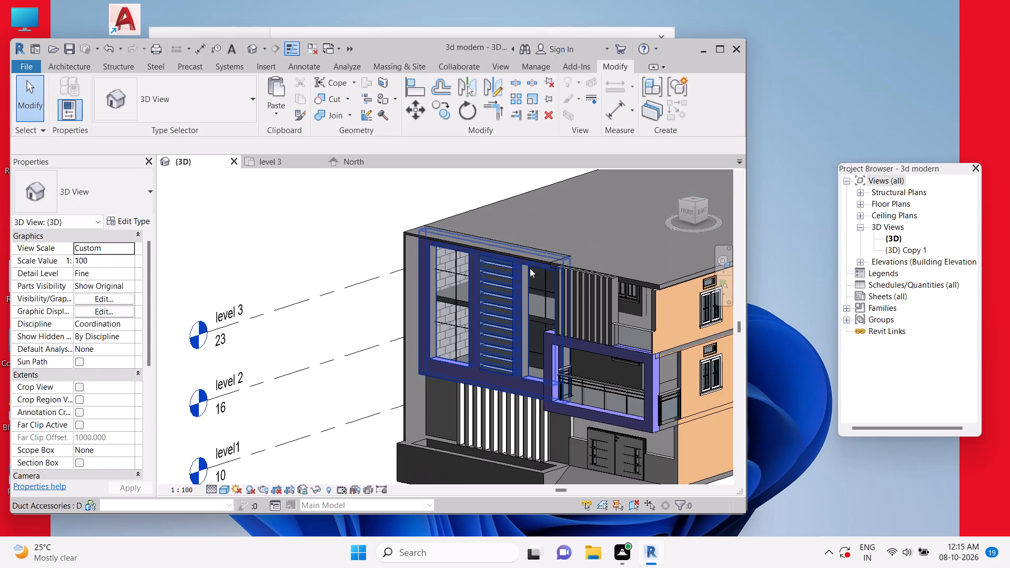
scroll(585, 283, "down", 2)
middle_click_drag(588, 429, 537, 405)
key("Escape")
key("Escape")
key("Escape")
key("Escape")
key("Escape")
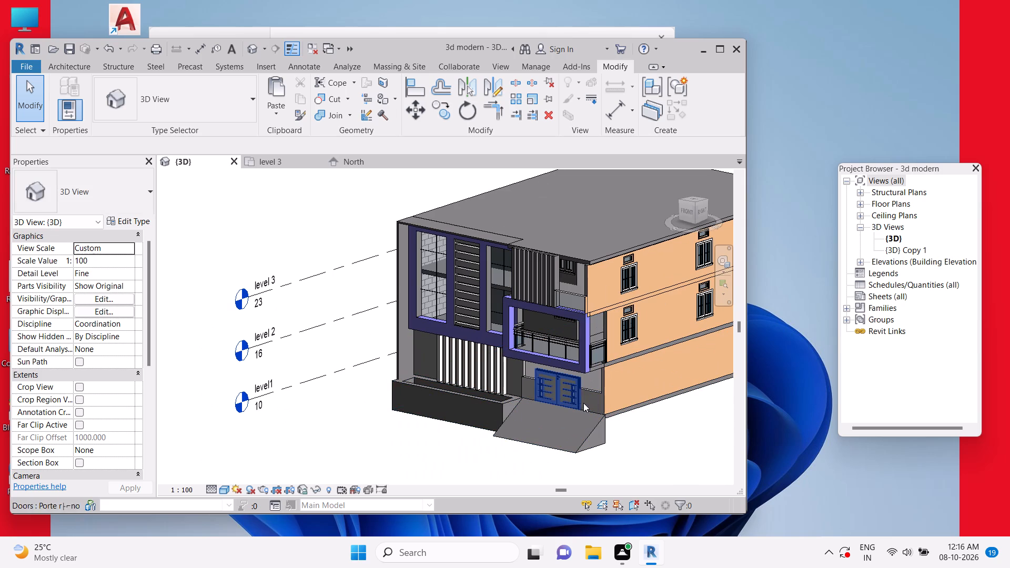
key("Escape")
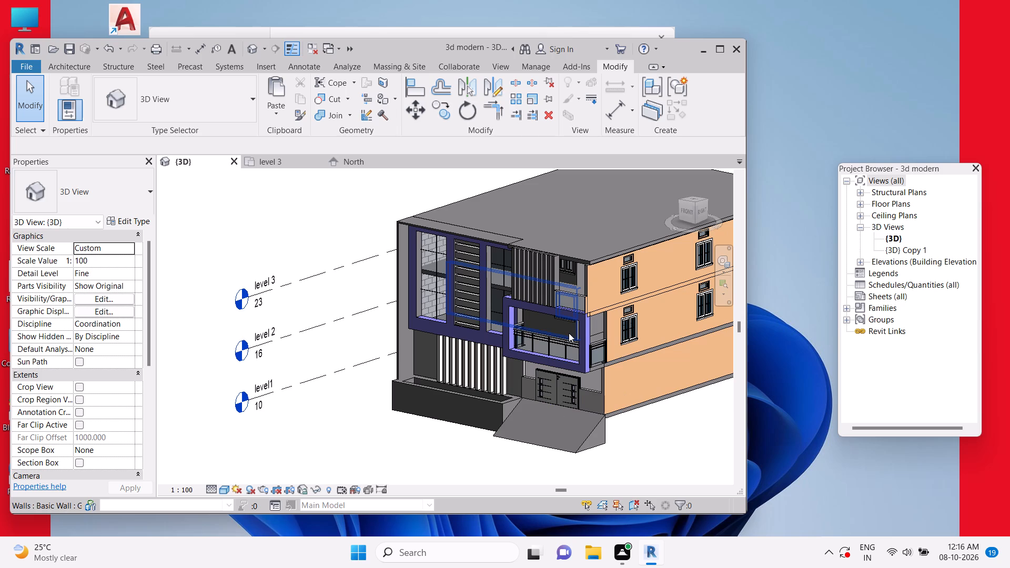
key("Escape")
scroll(571, 334, "down", 3)
middle_click_drag(609, 368, 538, 390)
key("Escape")
key("Escape")
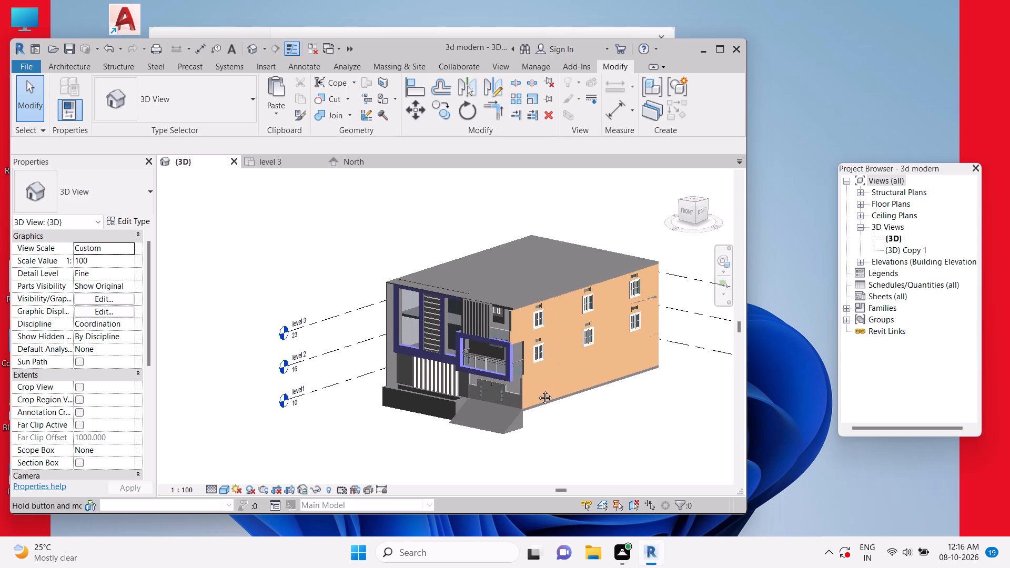
key("Escape")
Hide the Levels annotation category in the {3D} view's visibility and graphics overrides.
type("VV")
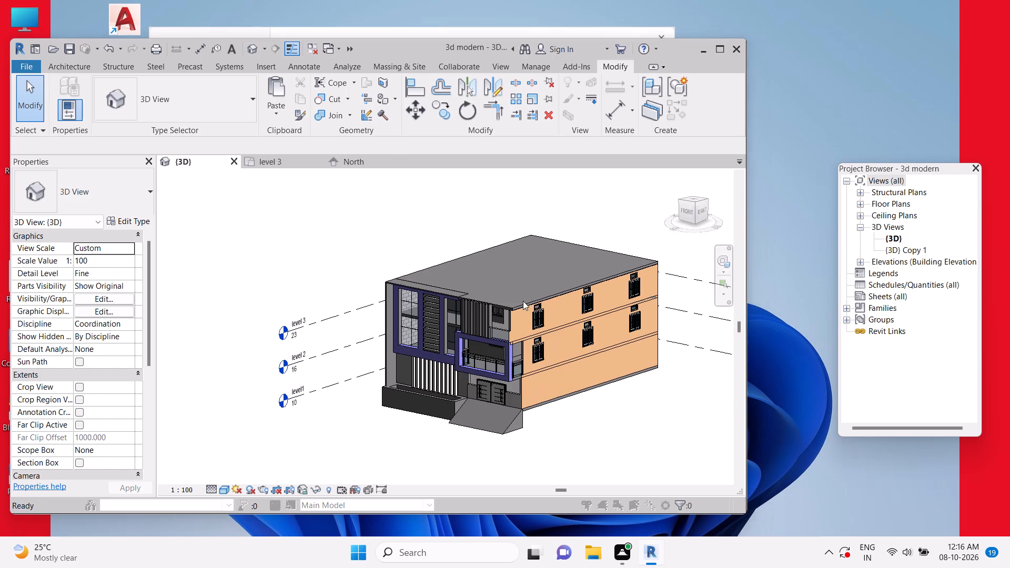
key("l")
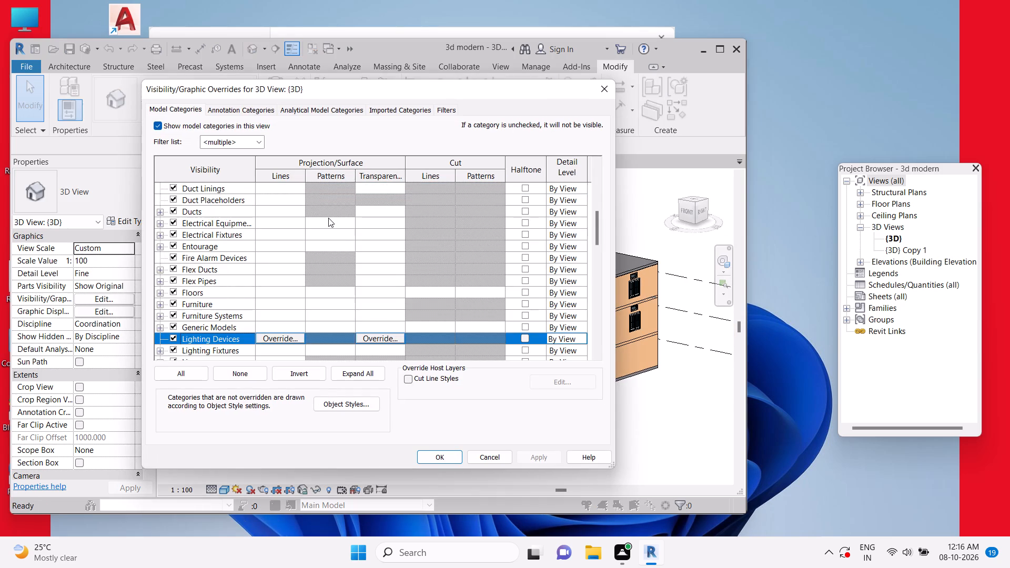
key("v")
scroll(234, 278, "down", 2)
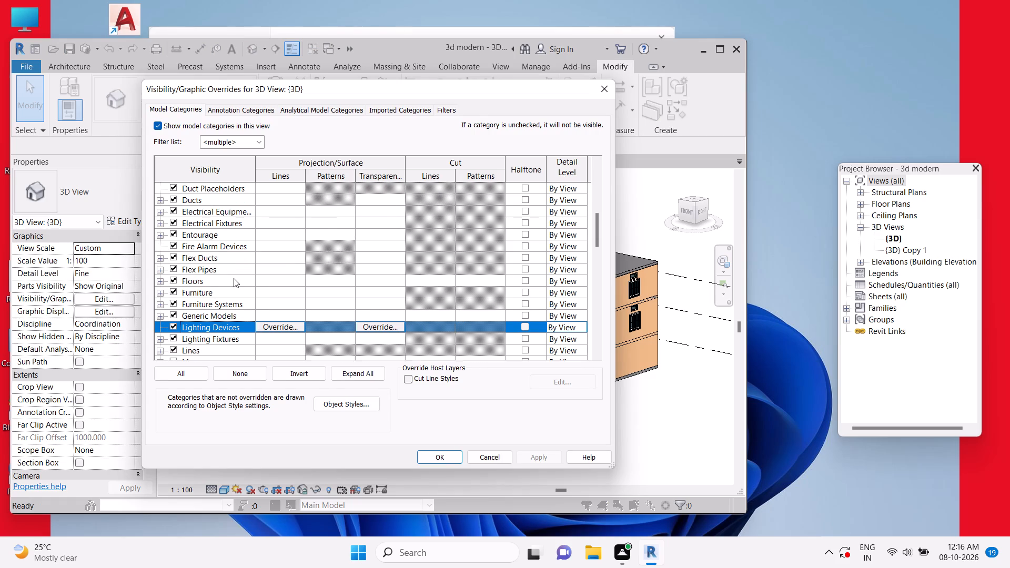
scroll(223, 312, "down", 2)
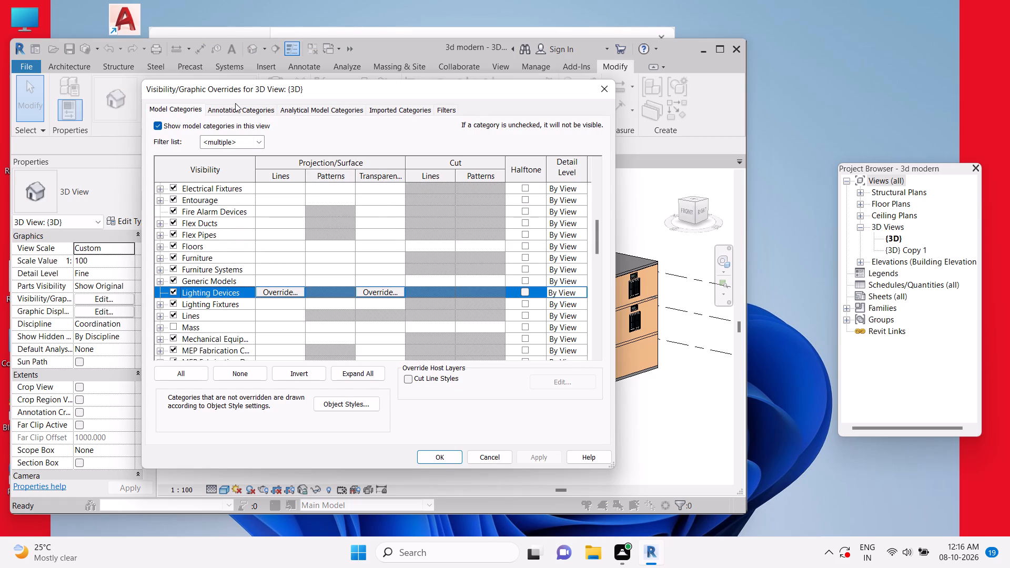
left_click(218, 109)
scroll(214, 305, "down", 2)
scroll(214, 305, "down", 20)
scroll(214, 305, "down", 10)
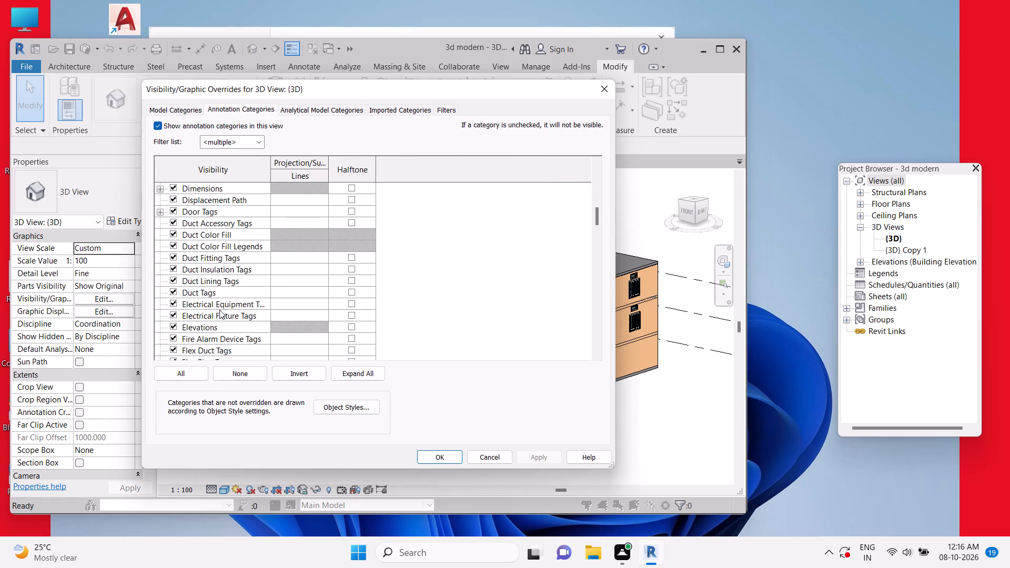
scroll(219, 310, "down", 14)
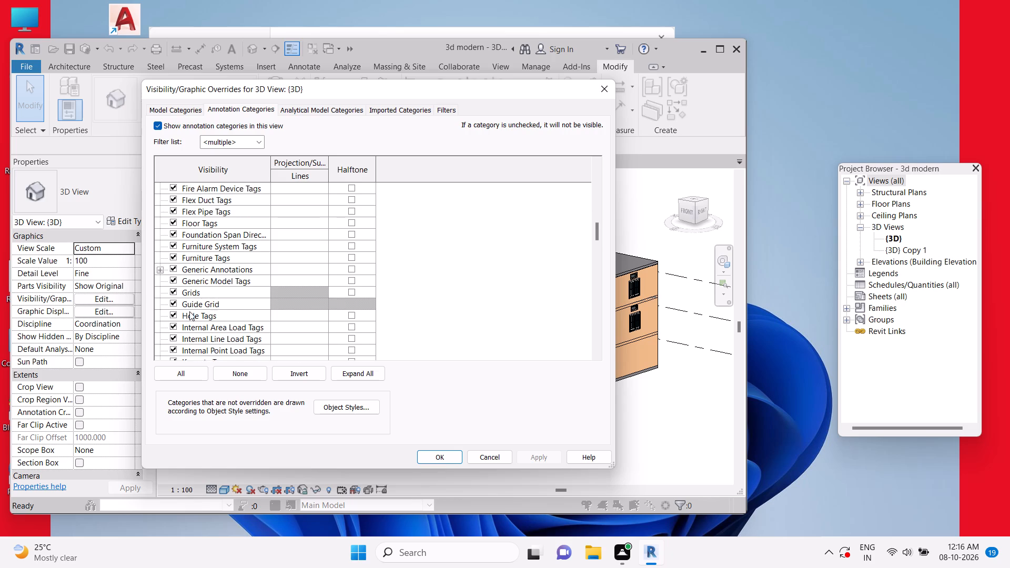
scroll(189, 311, "down", 4)
left_click(176, 327)
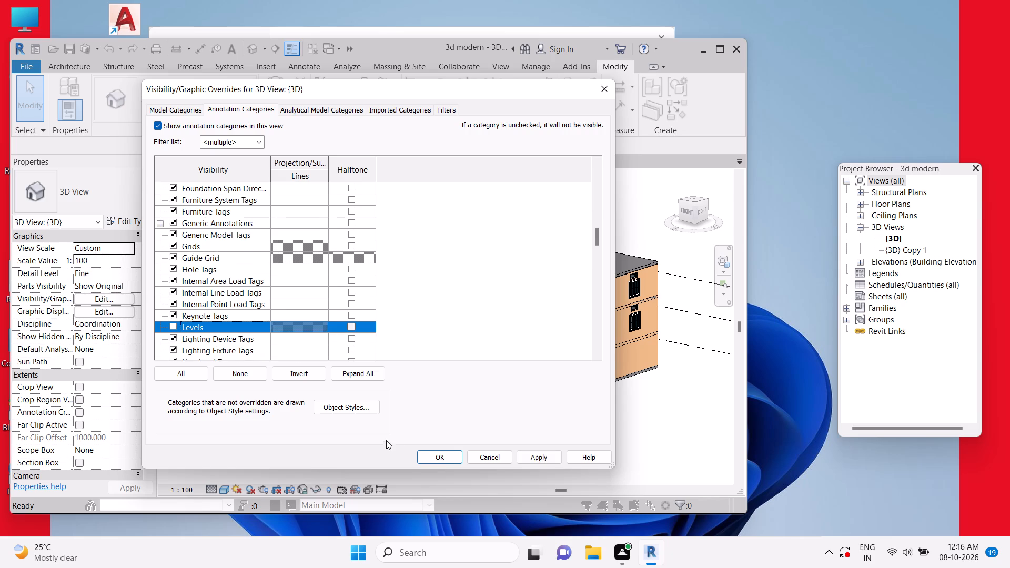
left_click(421, 449)
left_click(431, 451)
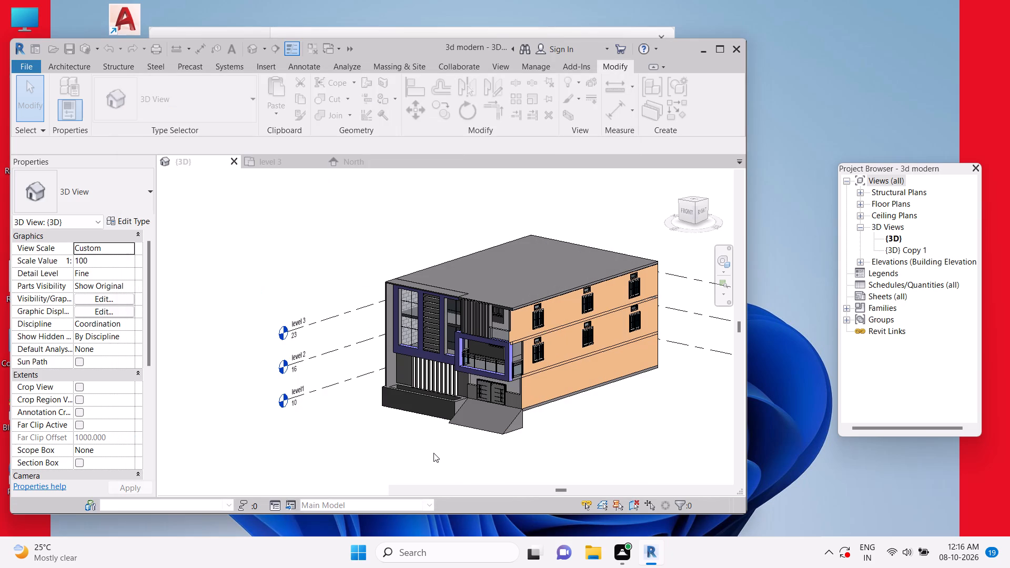
Examine the house in 3D from the front and front corner, including the framed facade, slats and balcony.
middle_click_drag(581, 410, 534, 413)
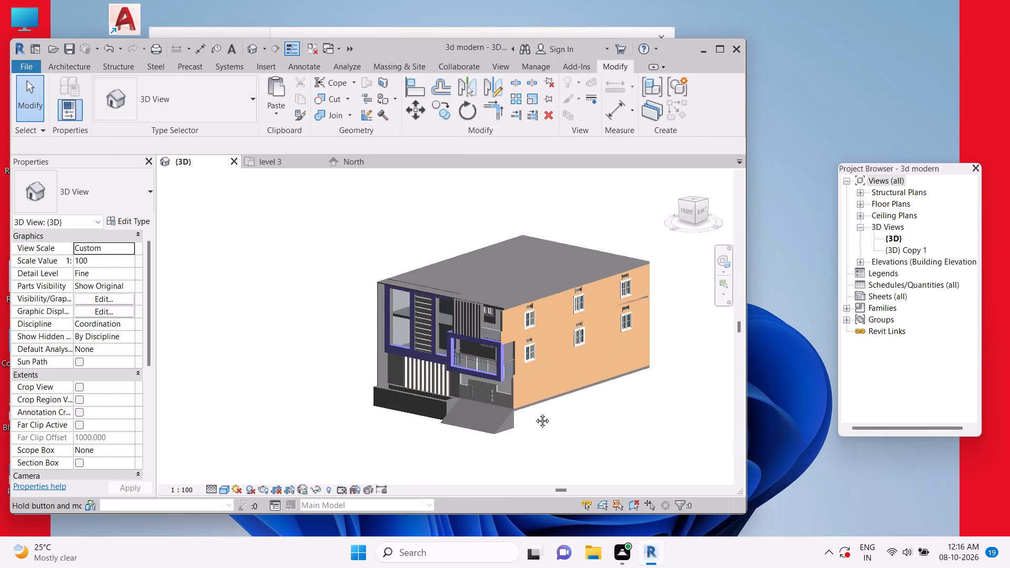
middle_click_drag(534, 413, 543, 432)
middle_click_drag(524, 407, 528, 407, "shift")
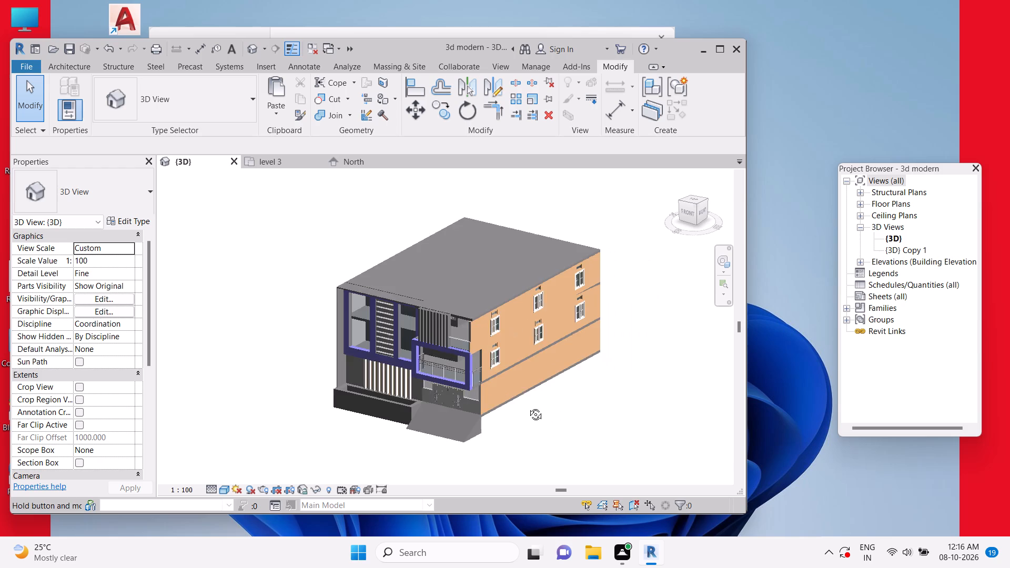
middle_click_drag(528, 407, 531, 407, "shift")
scroll(452, 322, "up", 3)
scroll(592, 457, "up", 1)
middle_click_drag(591, 455, 581, 398)
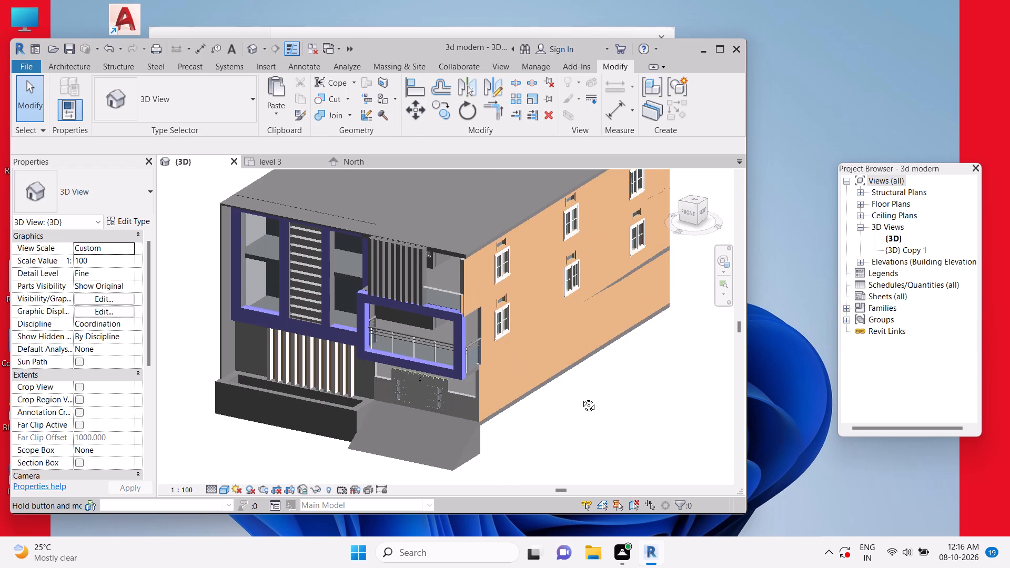
middle_click_drag(581, 398, 595, 359)
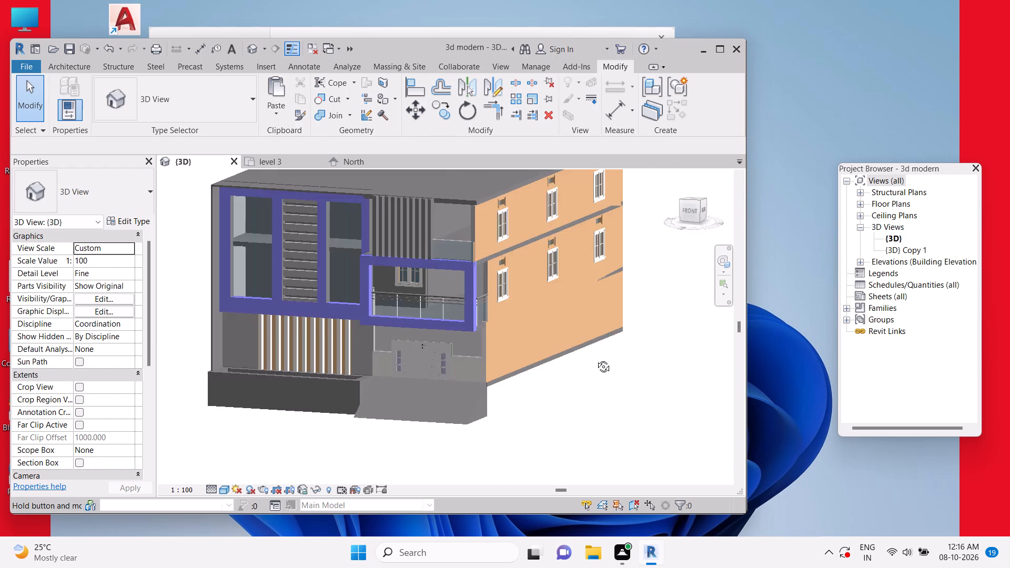
middle_click_drag(595, 359, 632, 381)
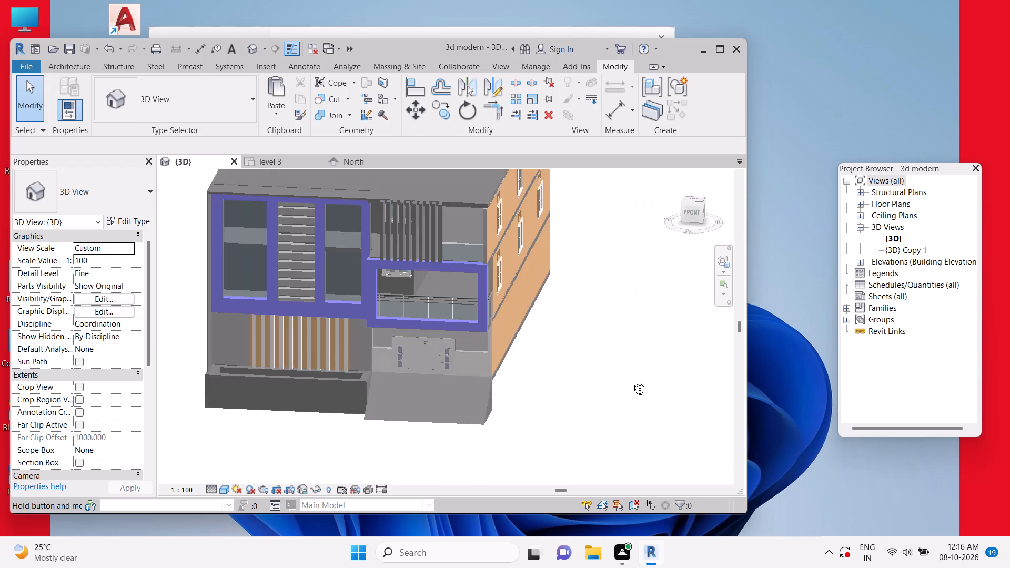
middle_click_drag(632, 381, 605, 386)
middle_click_drag(555, 421, 577, 398, "shift")
middle_click_drag(552, 411, 466, 427, "shift")
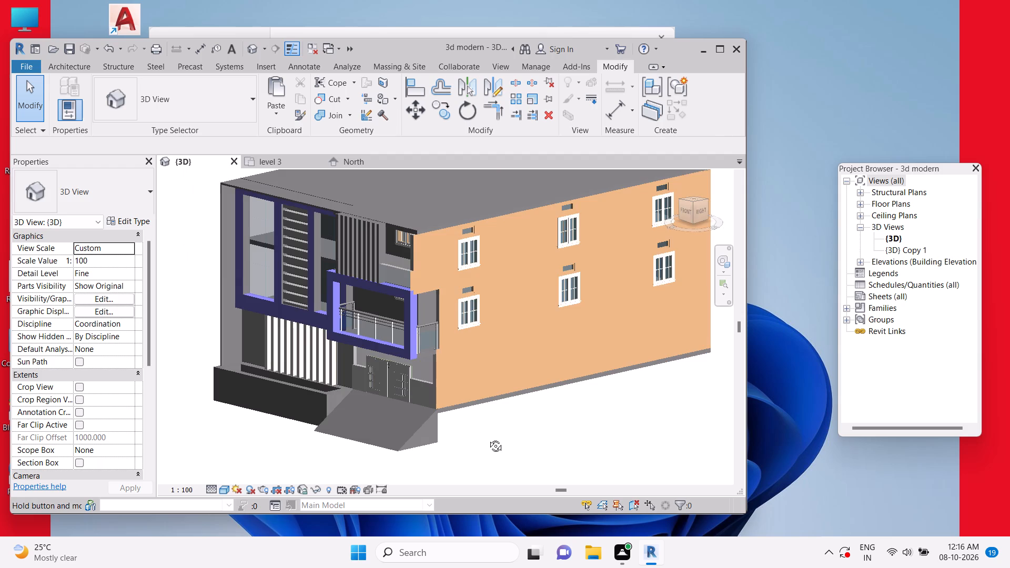
middle_click_drag(502, 432, 539, 424)
scroll(287, 256, "up", 6)
middle_click_drag(299, 272, 287, 256)
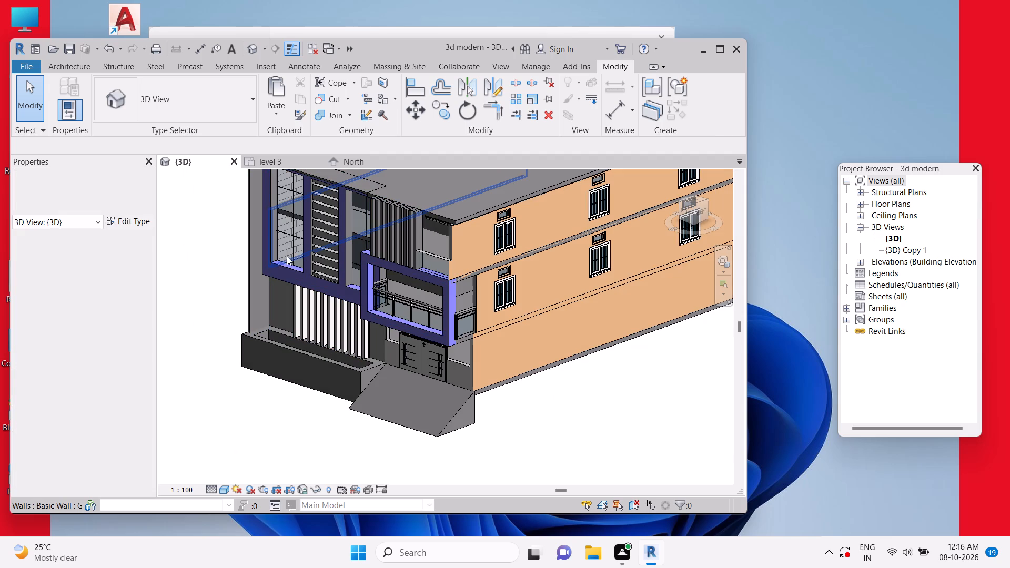
middle_click_drag(287, 256, 347, 362)
key("Escape")
key("Escape")
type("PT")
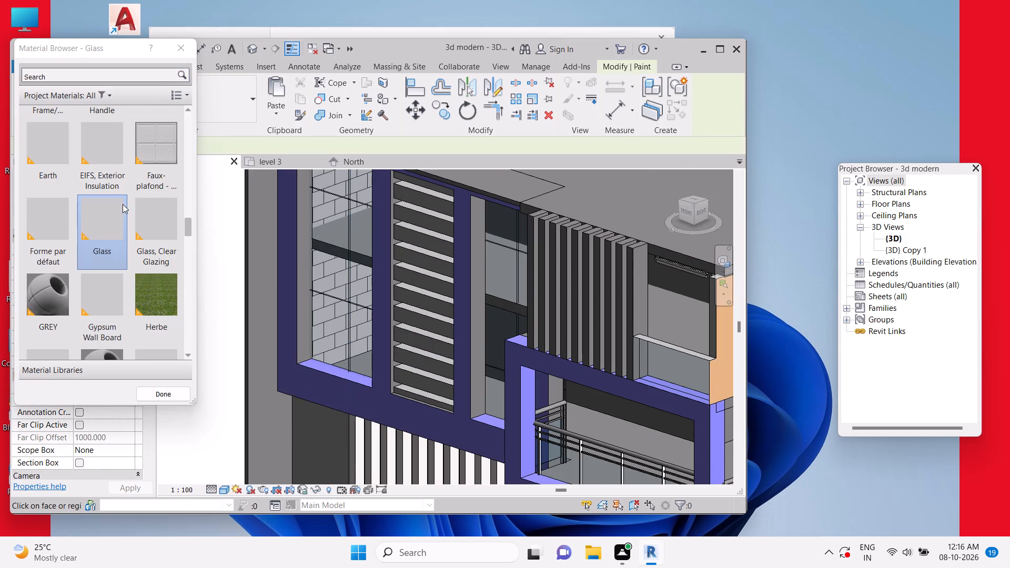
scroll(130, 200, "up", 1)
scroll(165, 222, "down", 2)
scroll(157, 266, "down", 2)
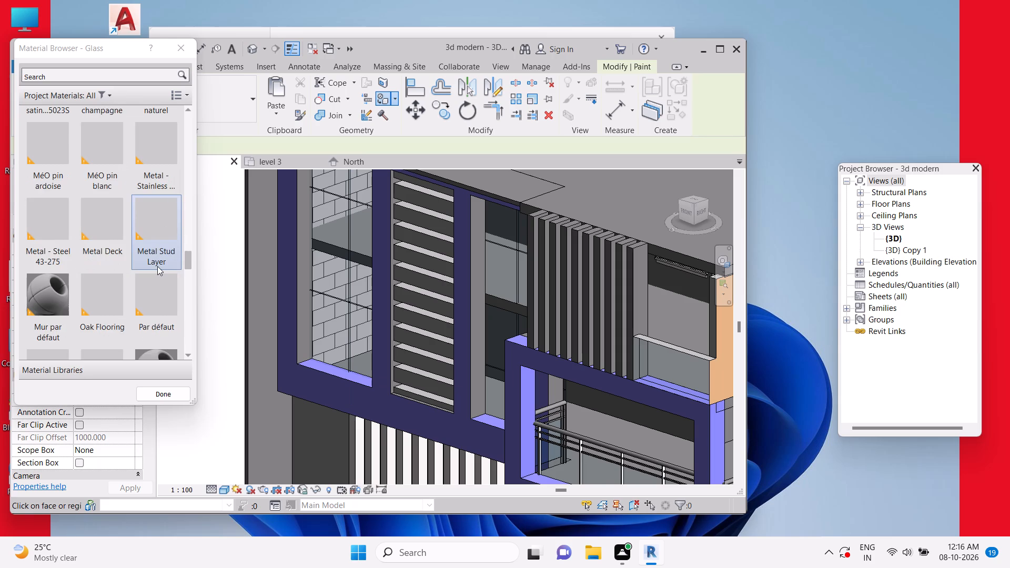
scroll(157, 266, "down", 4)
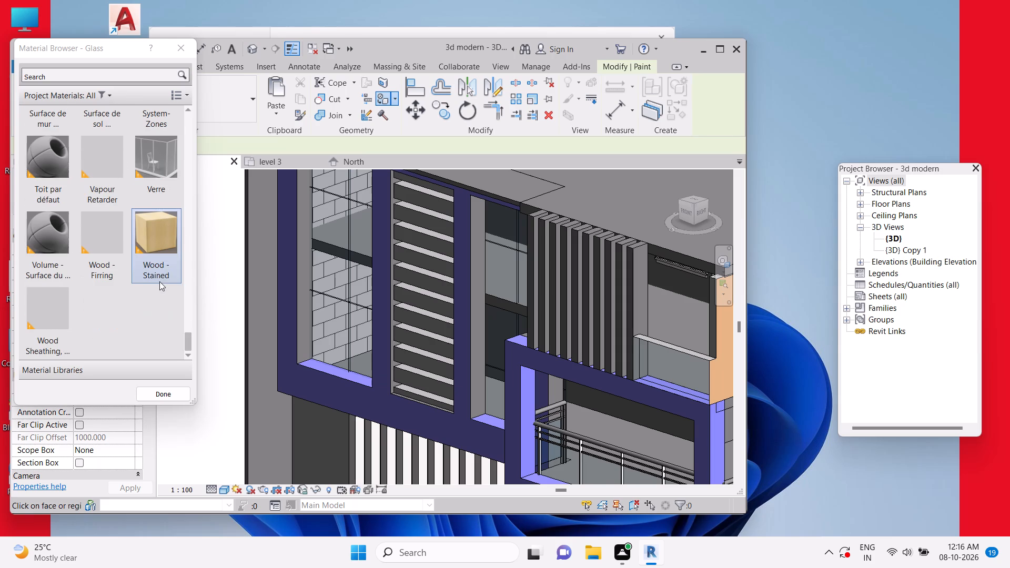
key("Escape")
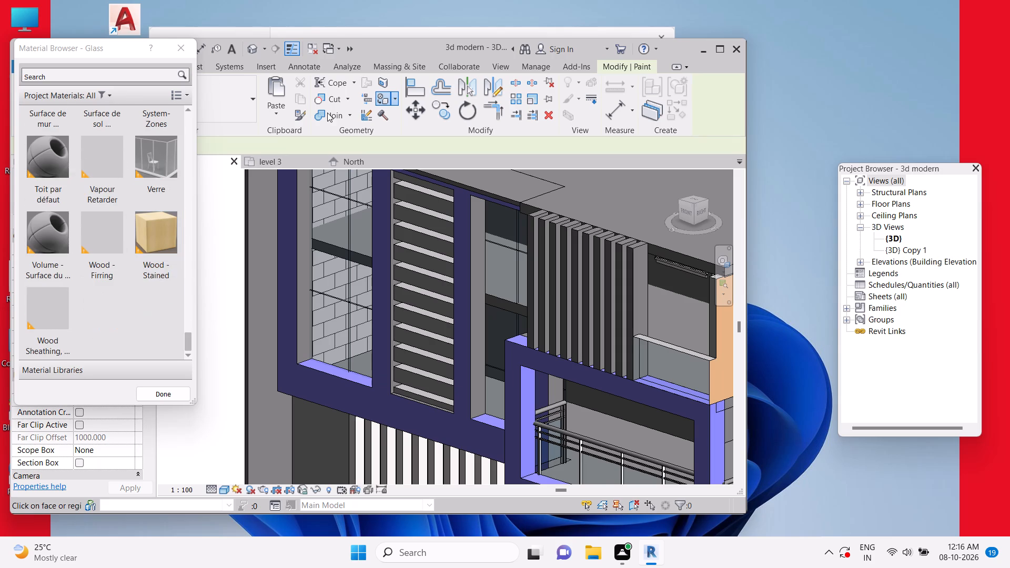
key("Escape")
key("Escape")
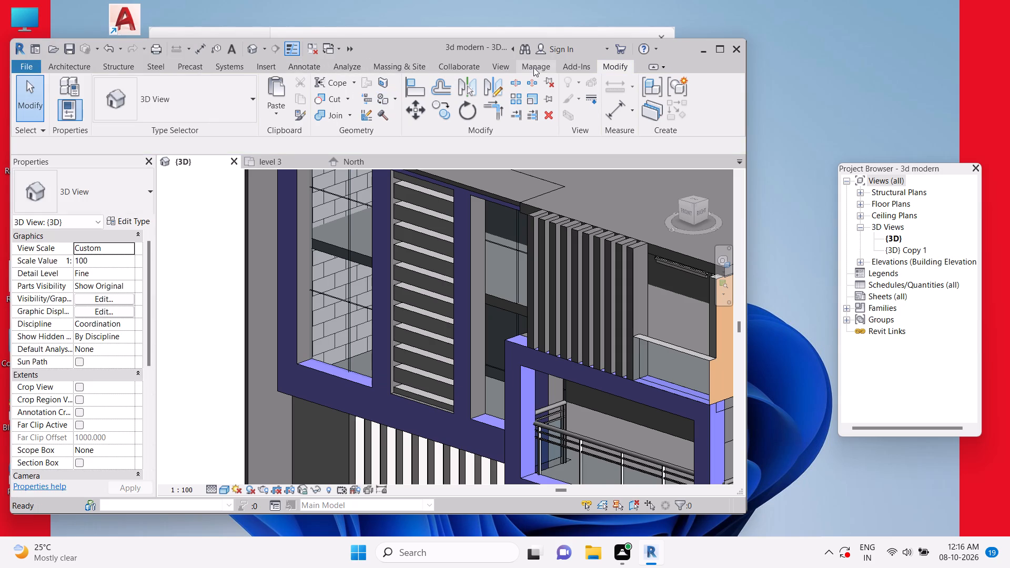
Create a new project material and name it YELLOW.
left_click(534, 67)
left_click(81, 103)
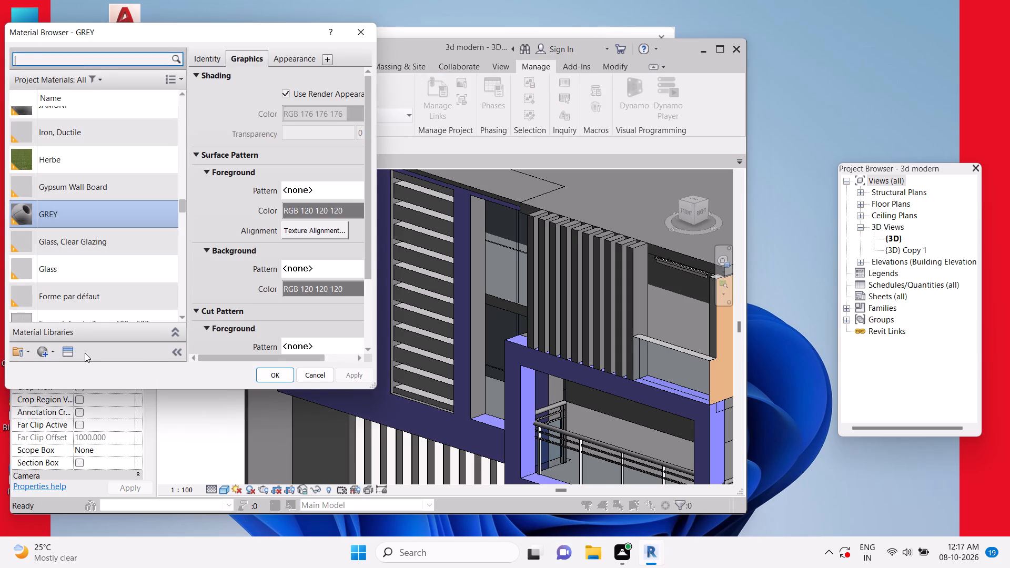
left_click(52, 353)
left_click(58, 368)
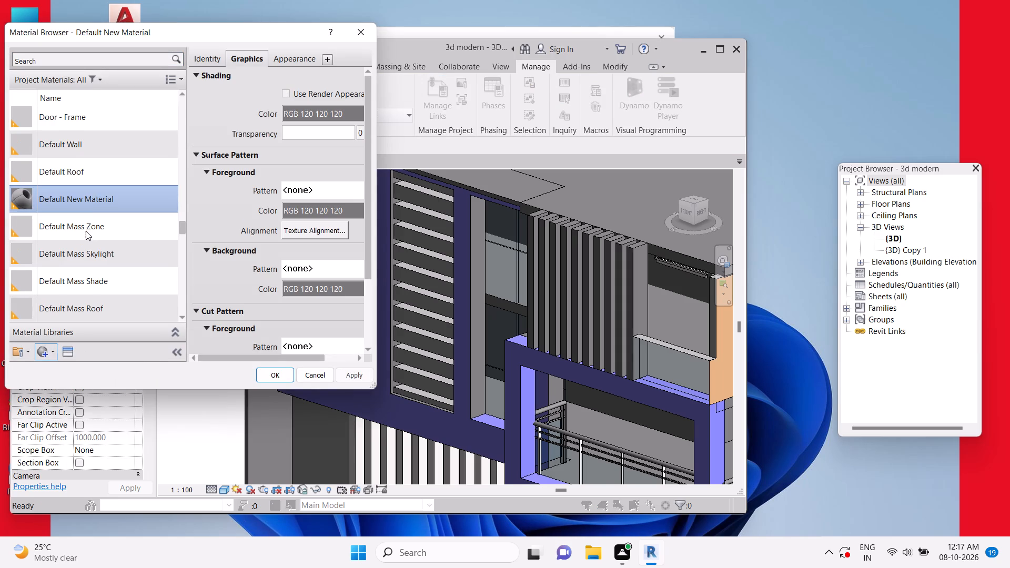
right_click(89, 201)
left_click(121, 232)
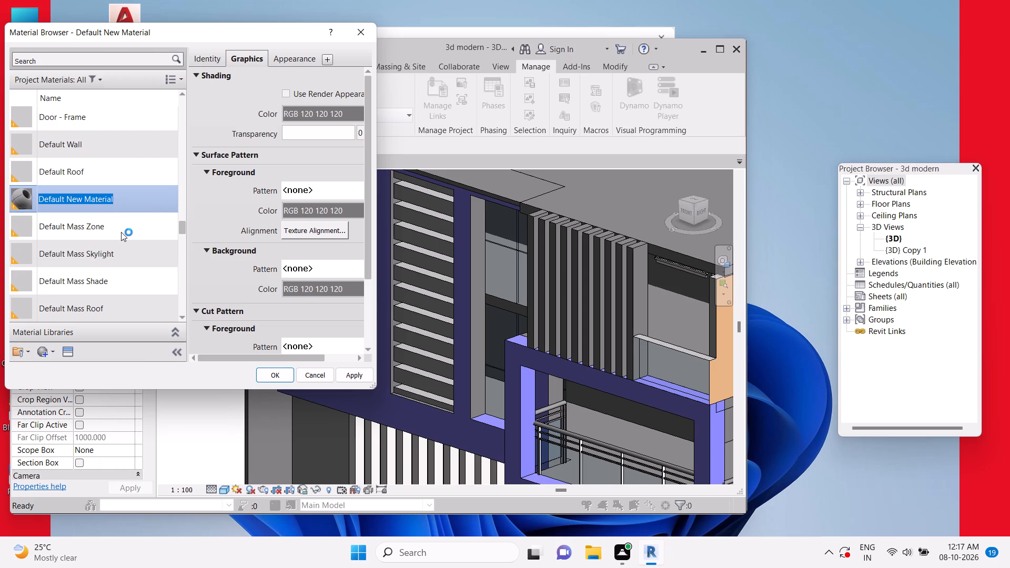
type("YELLO")
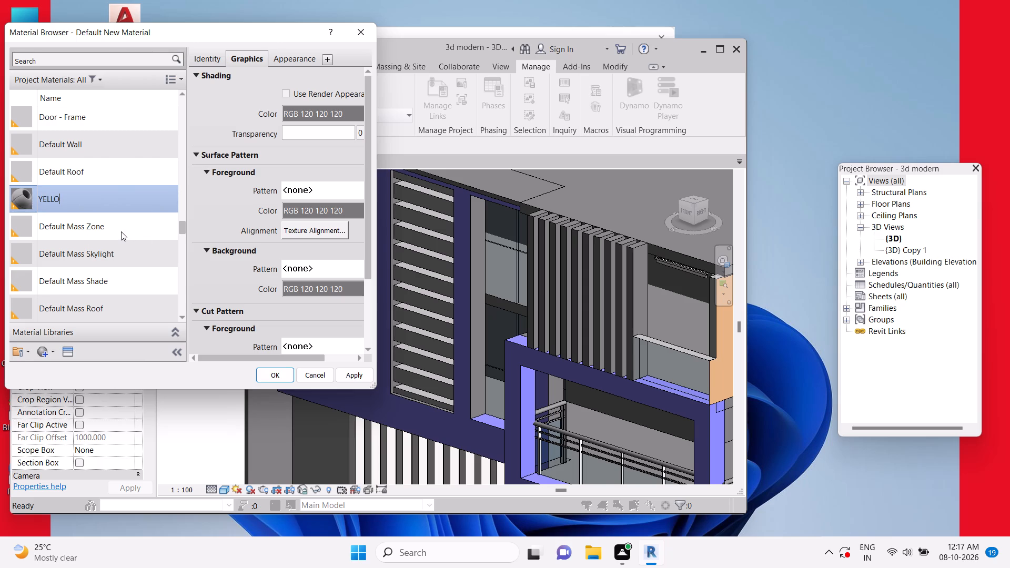
key("w")
Set the YELLOW material's appearance colour to RGB 255 255 0 and use the render appearance for shading.
left_click(297, 55)
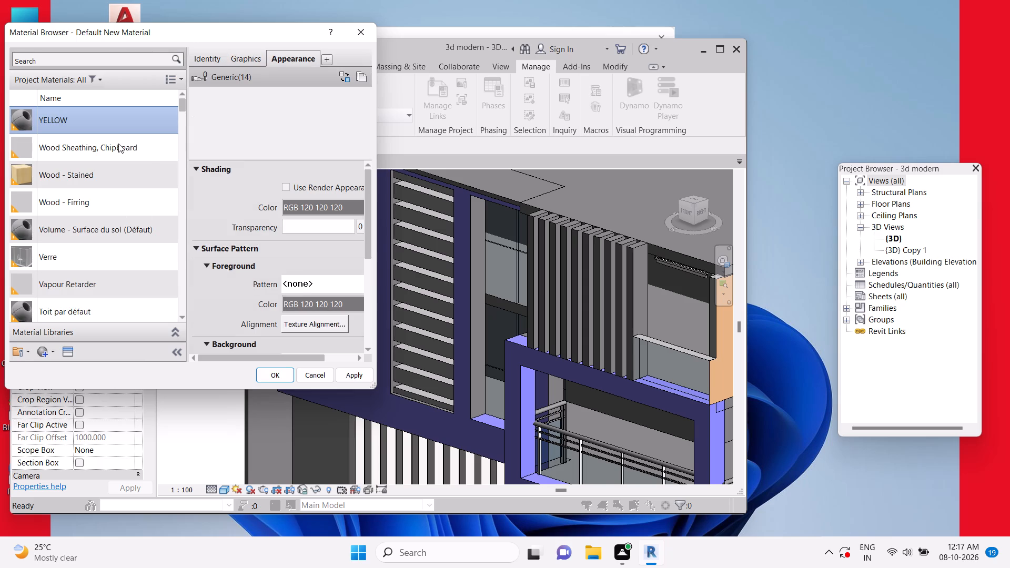
left_click(305, 206)
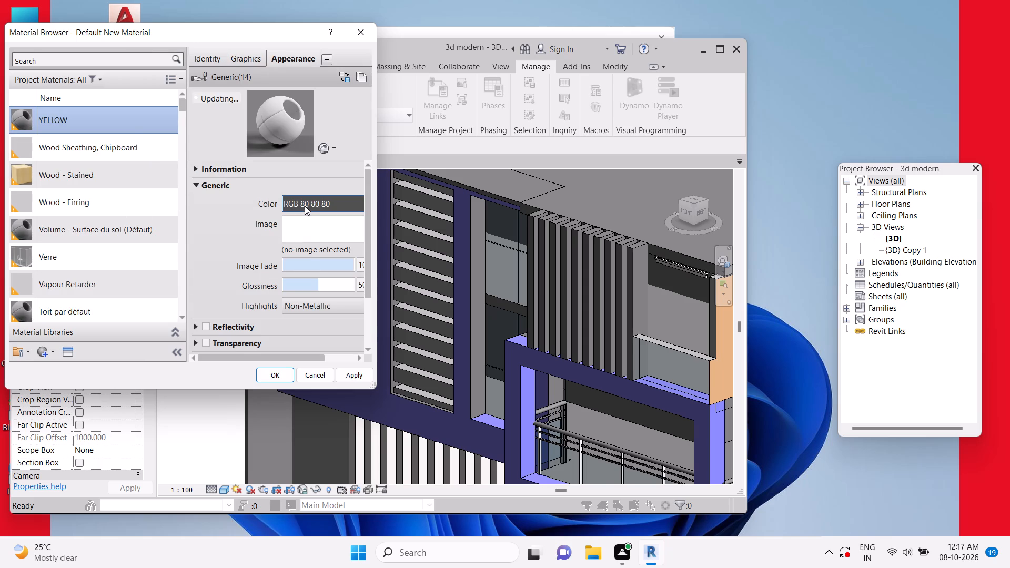
left_click(94, 223)
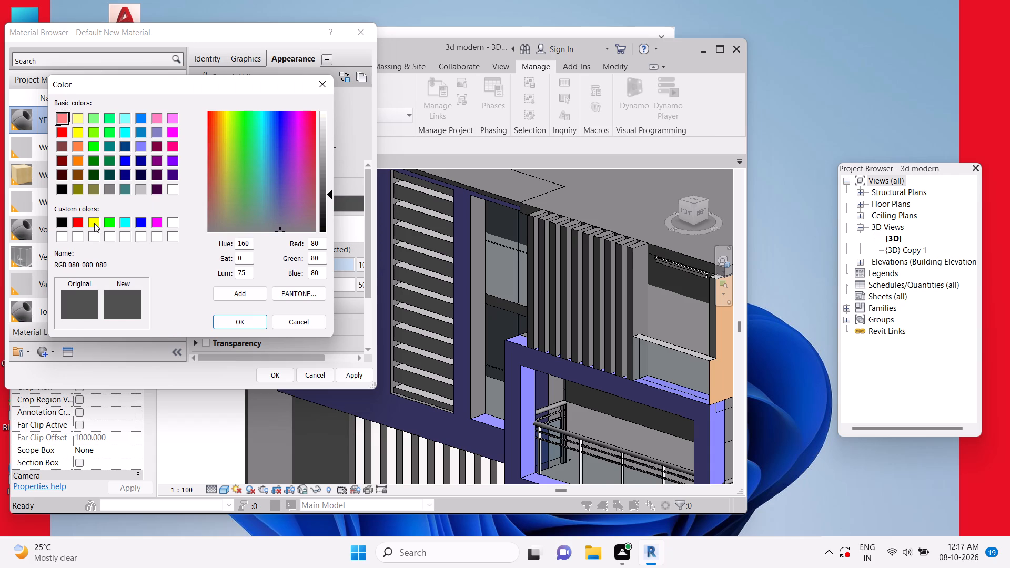
left_click(231, 322)
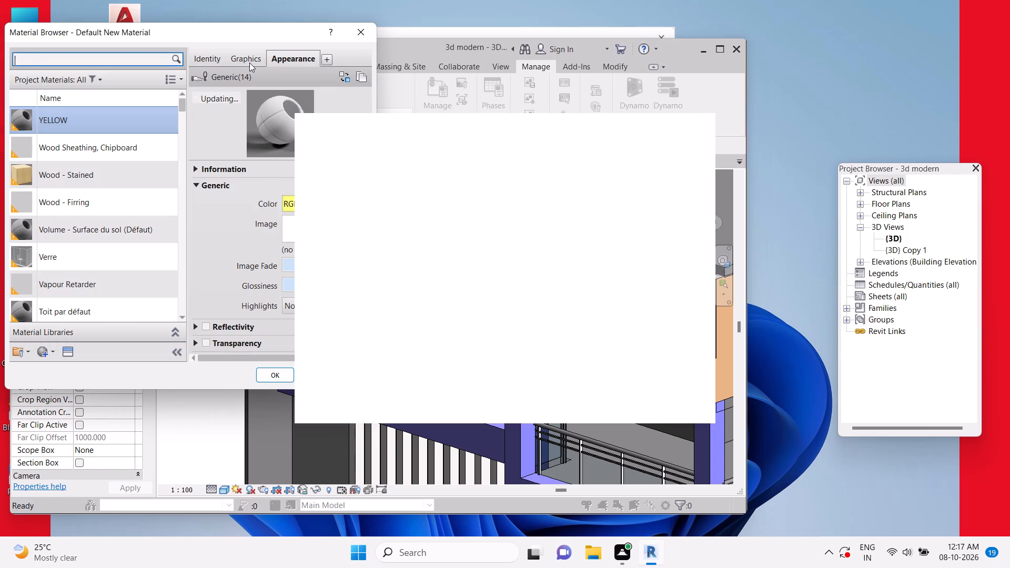
left_click(249, 59)
left_click(286, 95)
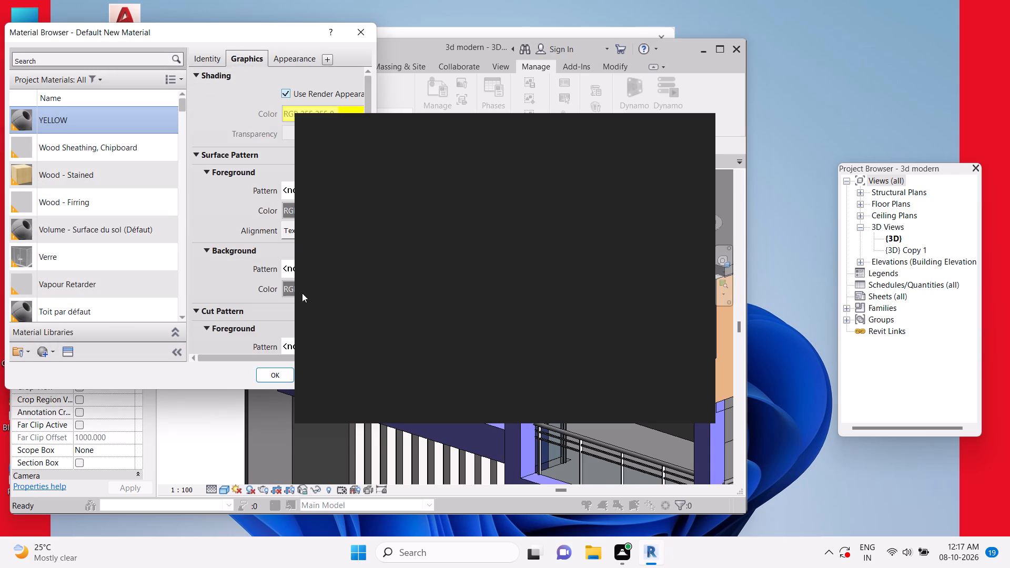
left_click(688, 129)
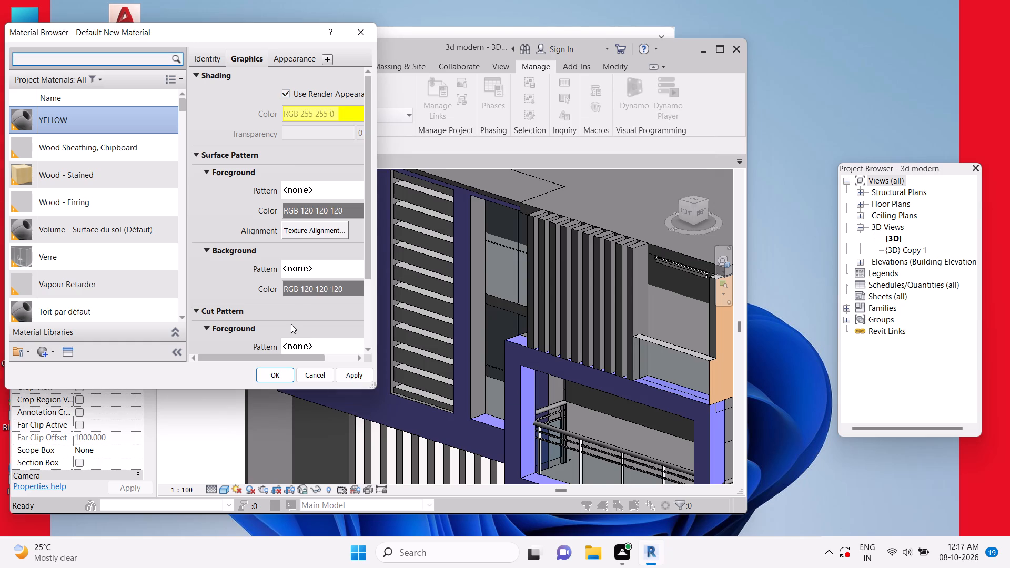
left_click(273, 373)
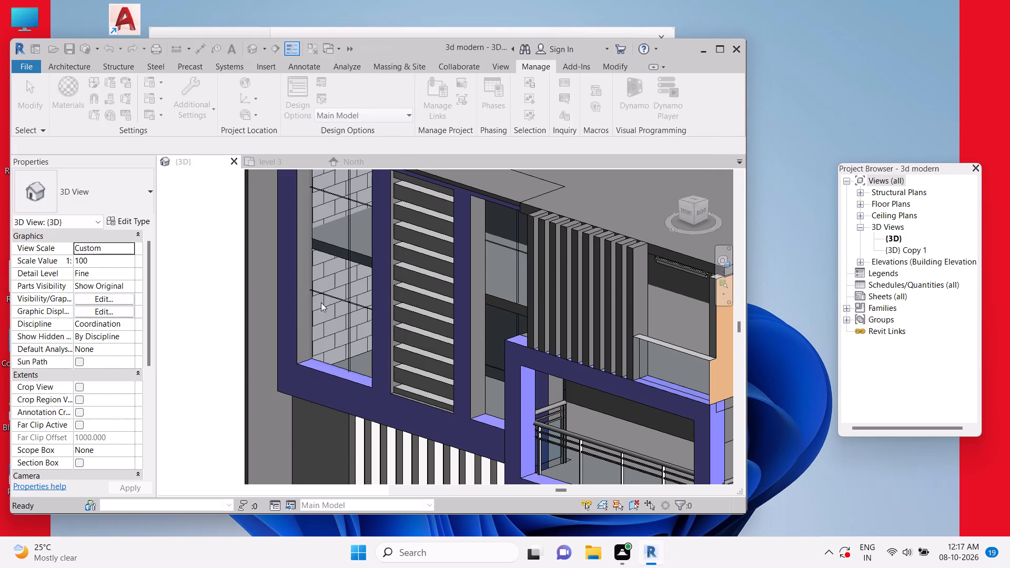
Paint the wall faces behind the tall framed glazing on both upper floors with the YELLOW material.
key("Escape")
key("Escape")
key("p")
key("t")
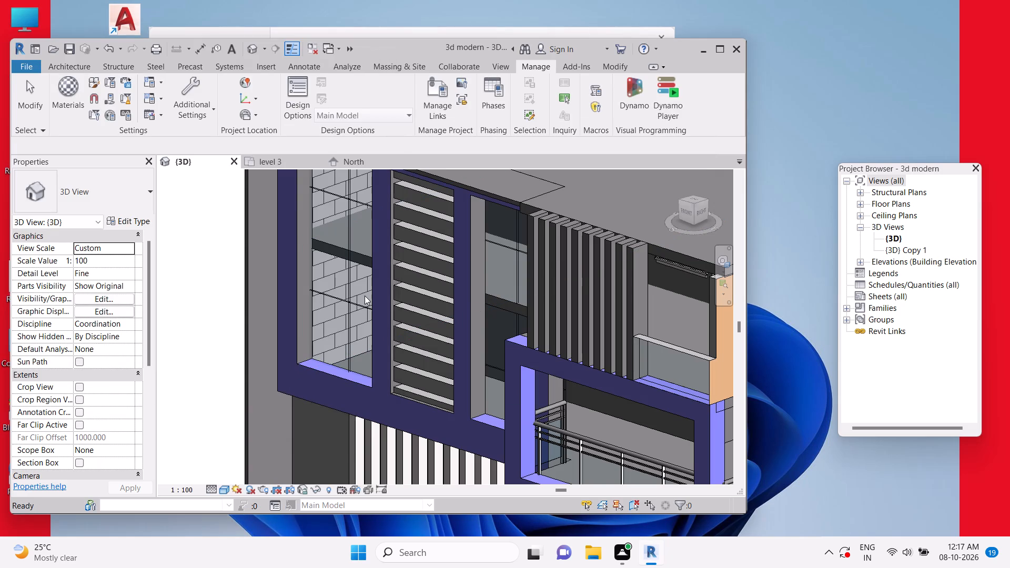
scroll(126, 278, "down", 6)
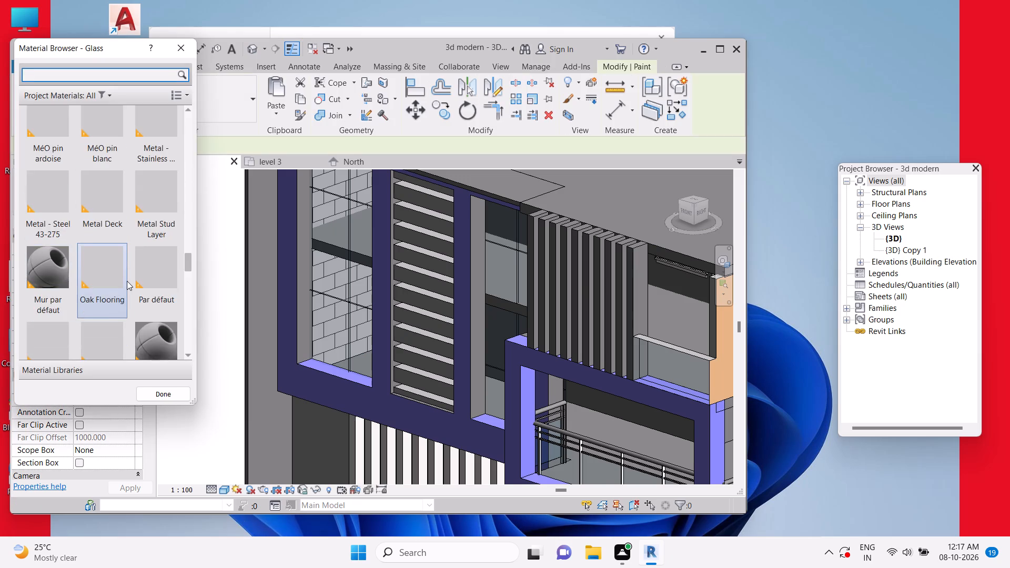
scroll(127, 281, "down", 12)
scroll(124, 285, "up", 8)
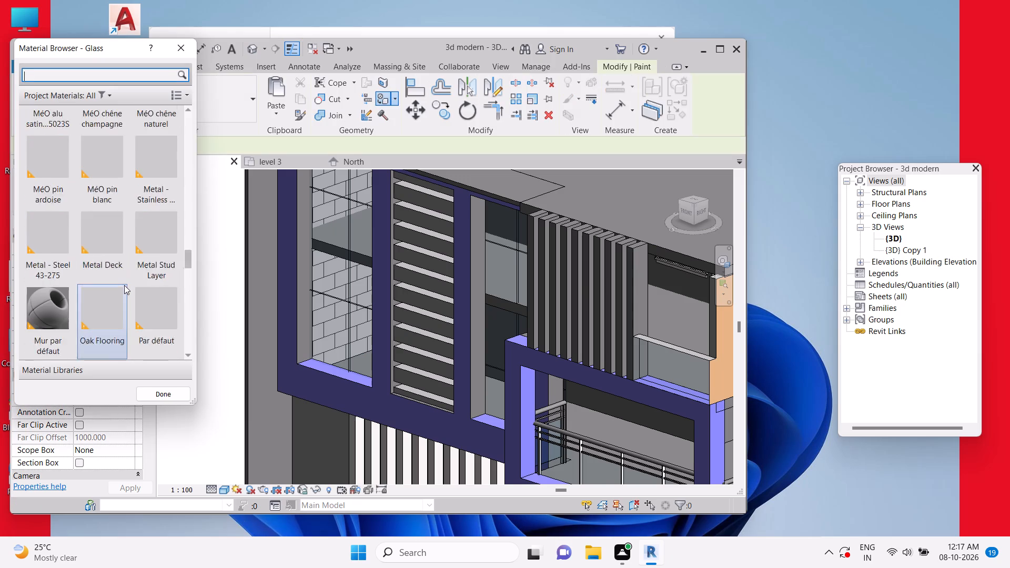
type("YE")
type("LL")
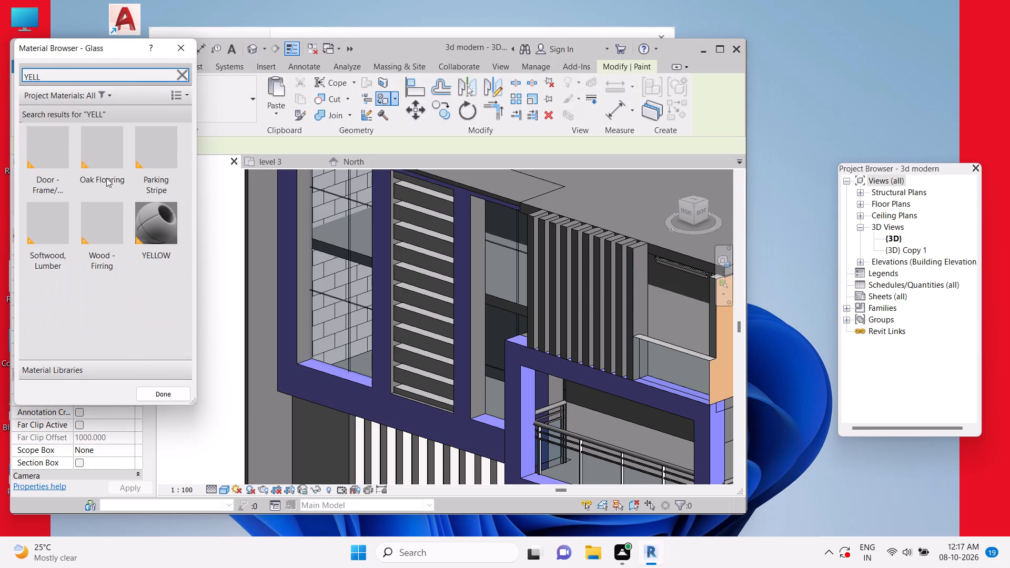
left_click(136, 216)
left_click(327, 278)
scroll(341, 228, "up", 1)
middle_click_drag(341, 228, 345, 297)
left_click(335, 244)
Paint the side and upper wall faces at the framed balcony with the YELLOW material.
scroll(335, 244, "down", 4)
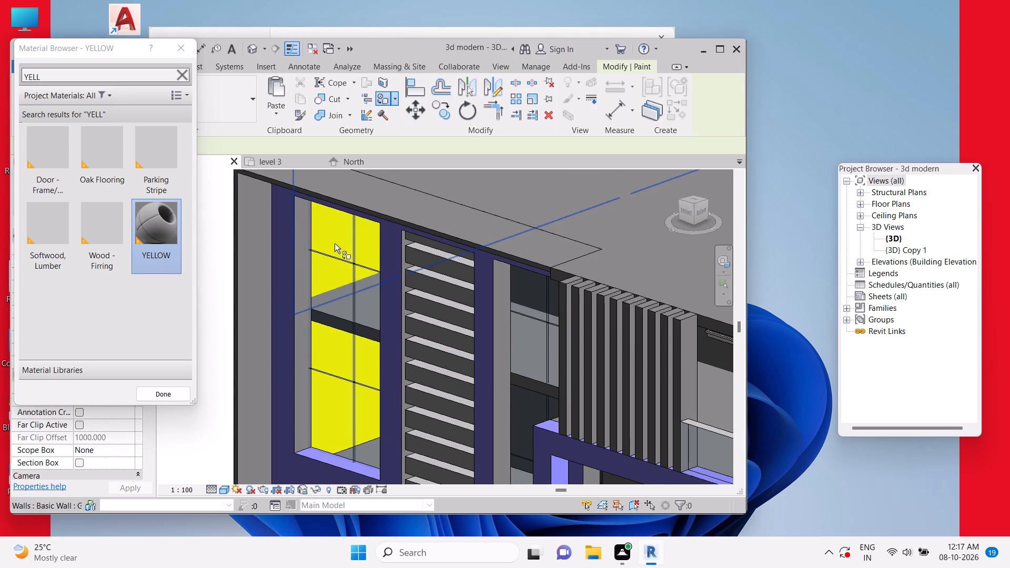
scroll(396, 296, "down", 1)
middle_click_drag(485, 383, 493, 342)
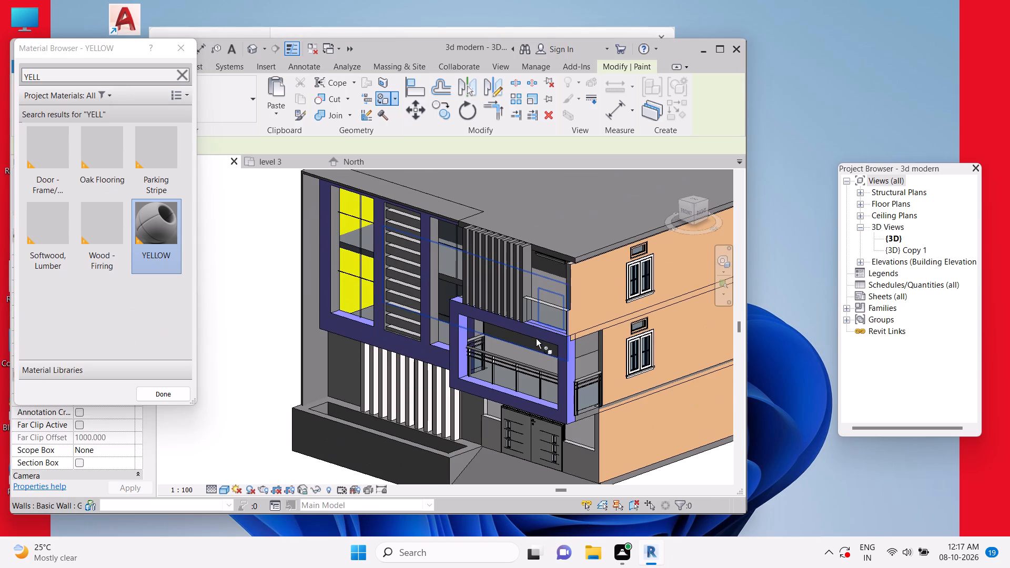
scroll(549, 359, "up", 3)
left_click(604, 338)
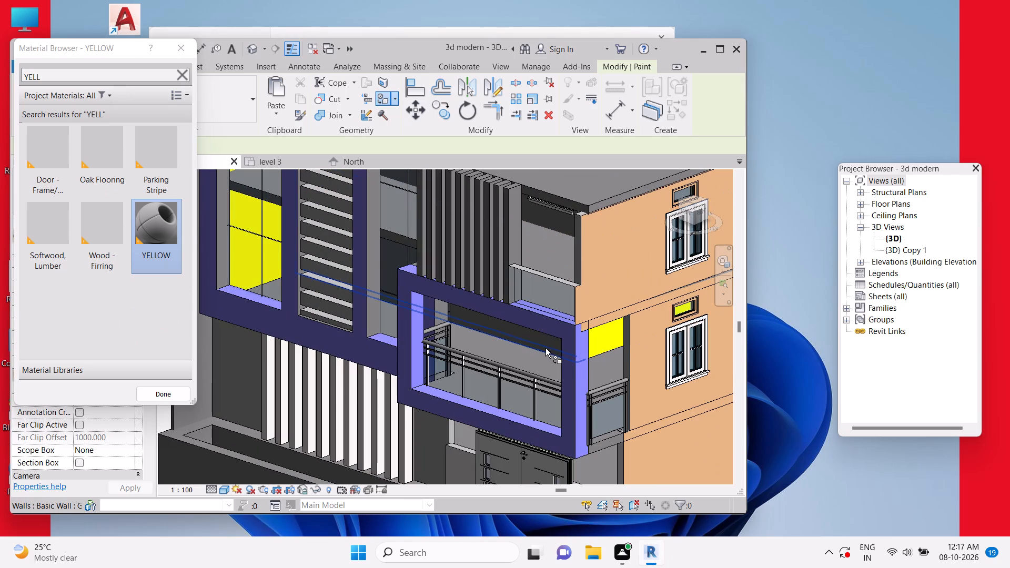
scroll(543, 347, "up", 4)
left_click(533, 336)
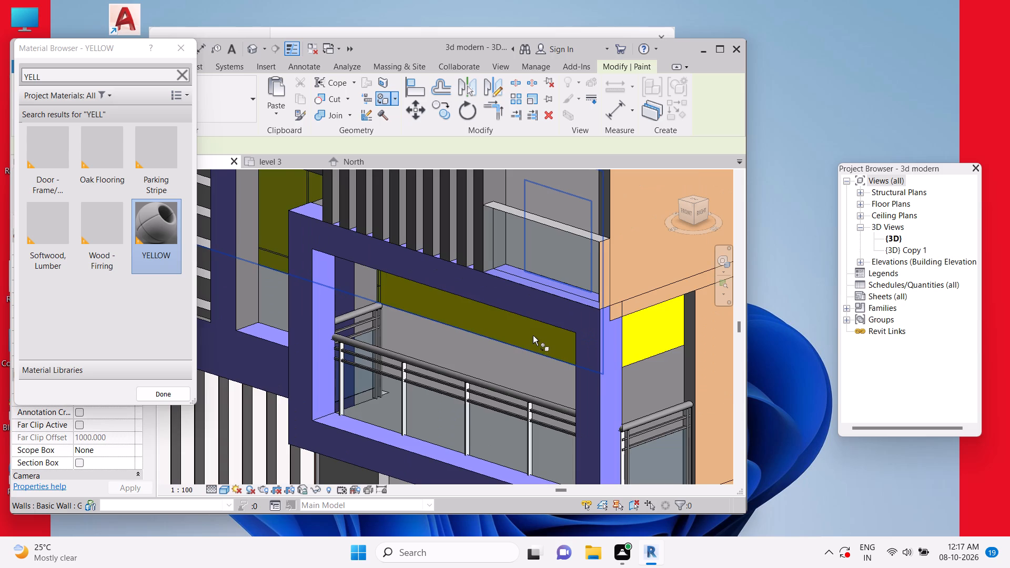
Paint the inner wall face beside and above the entrance door with YELLOW.
scroll(533, 336, "down", 8)
middle_click_drag(489, 360, 511, 303)
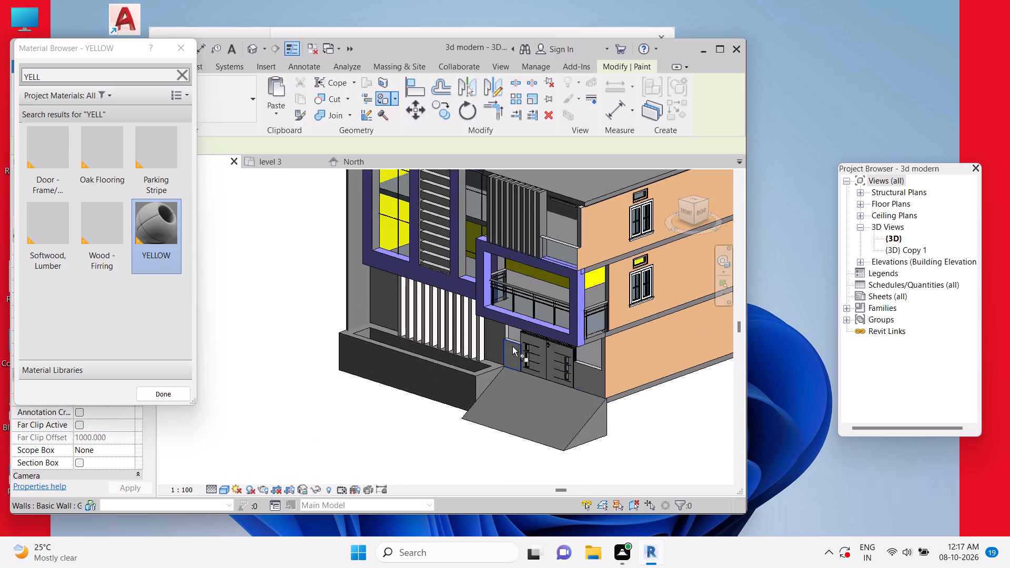
scroll(512, 347, "down", 2)
scroll(421, 320, "up", 4)
scroll(447, 329, "down", 4)
middle_click_drag(521, 354, 651, 331, "shift")
scroll(575, 306, "up", 5)
left_click(568, 301)
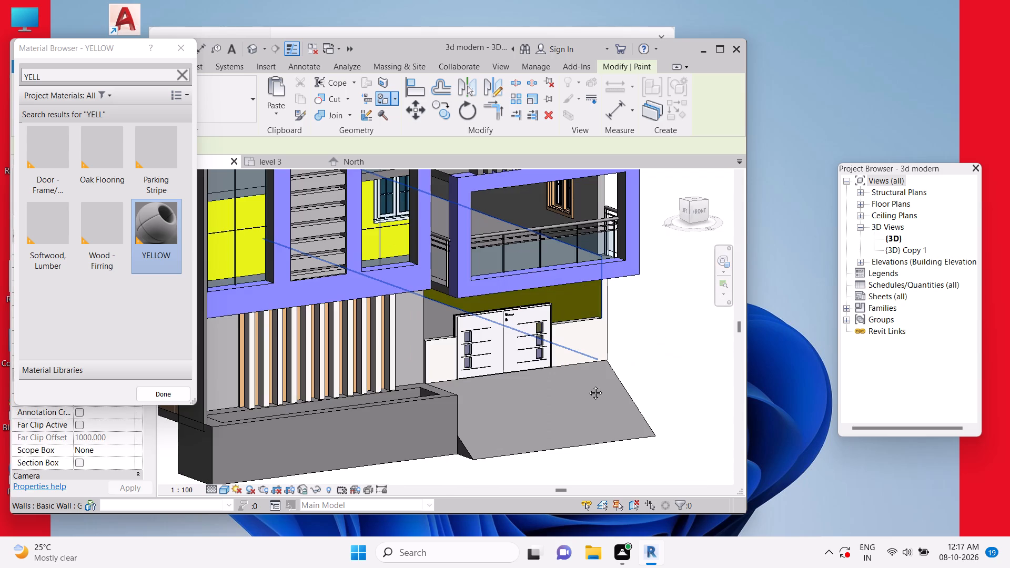
Paint the inner wall faces of the framed balcony and the top-floor balcony above it with YELLOW.
middle_click_drag(589, 303, 588, 429)
scroll(588, 429, "up", 1)
left_click(520, 319)
middle_click_drag(590, 285, 533, 316)
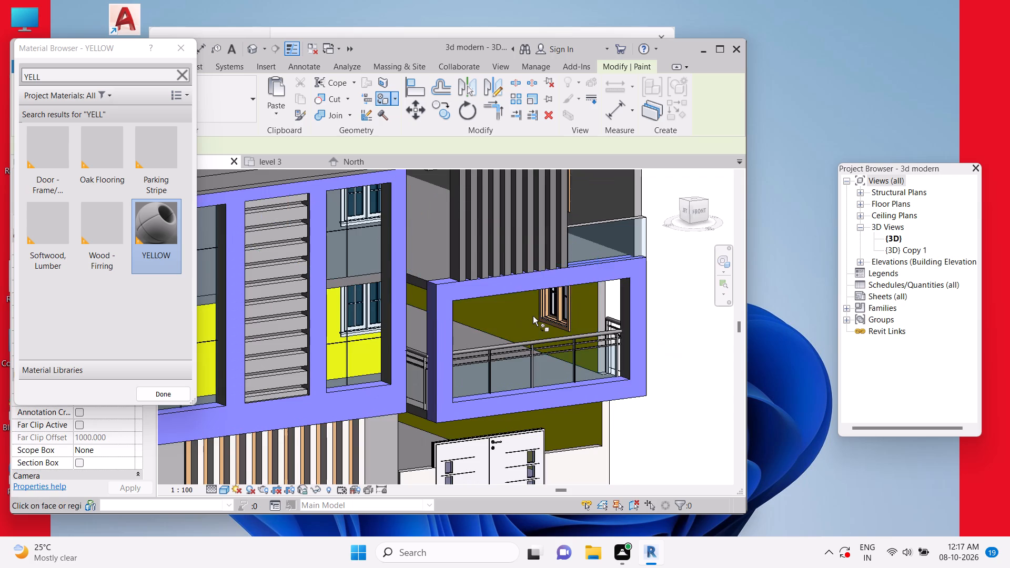
middle_click_drag(533, 316, 573, 433)
left_click(578, 318)
Paint the top-floor back wall behind the framed glazing with YELLOW.
scroll(542, 351, "down", 4)
middle_click_drag(550, 380, 543, 357, "shift")
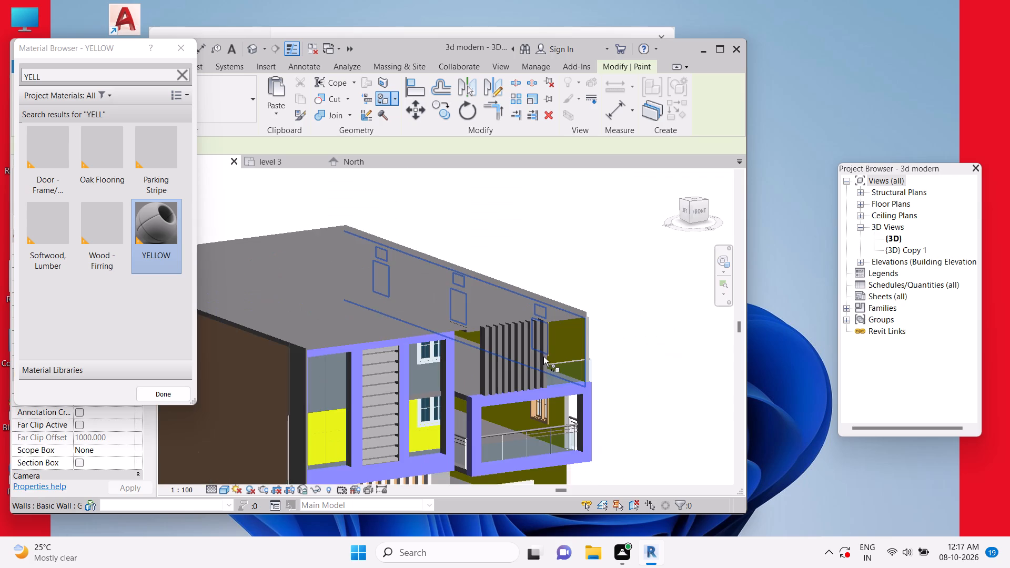
middle_click_drag(543, 357, 461, 381, "shift")
scroll(479, 379, "up", 4)
left_click(448, 362)
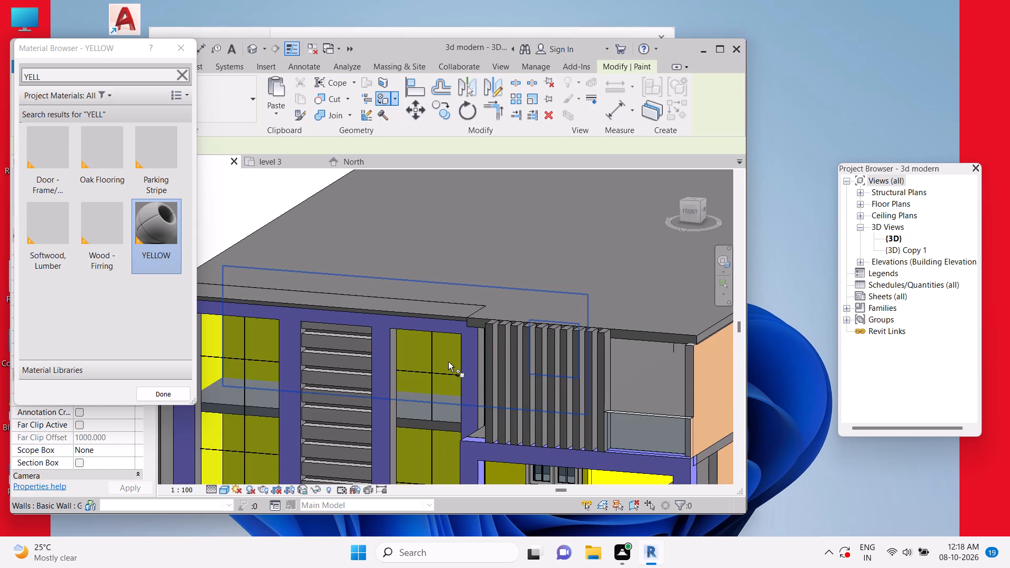
Paint the back wall faces of the top-floor balcony and the framed balcony with YELLOW.
scroll(436, 362, "down", 4)
middle_click_drag(543, 398, 551, 373, "shift")
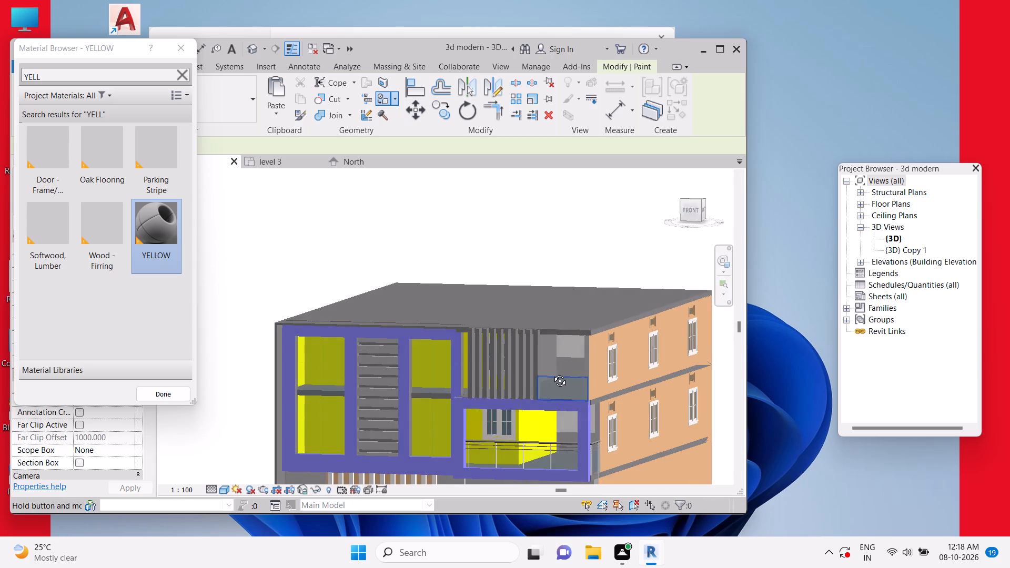
left_click(569, 348)
middle_click_drag(577, 432, 576, 372)
scroll(576, 372, "up", 2)
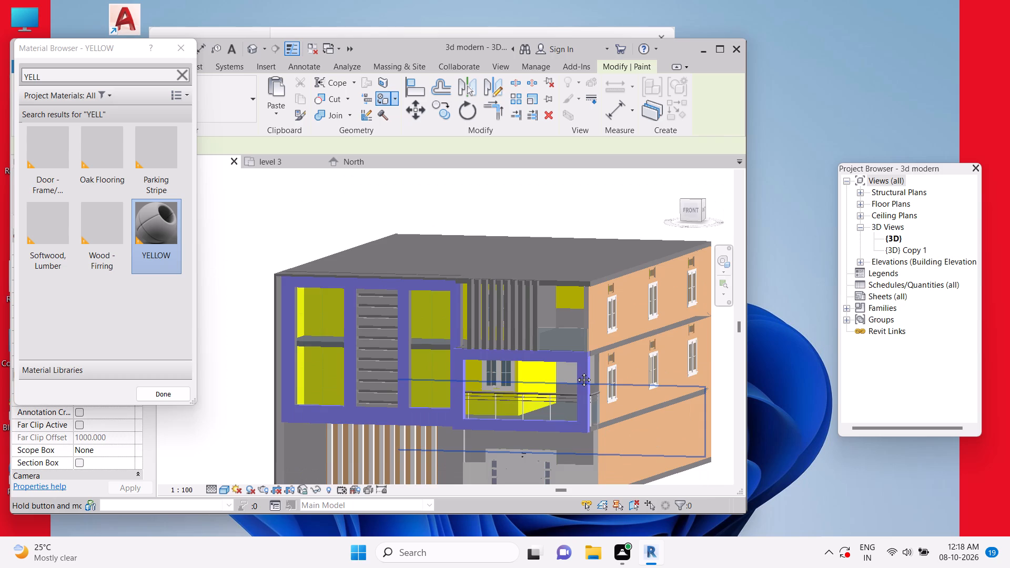
left_click(564, 363)
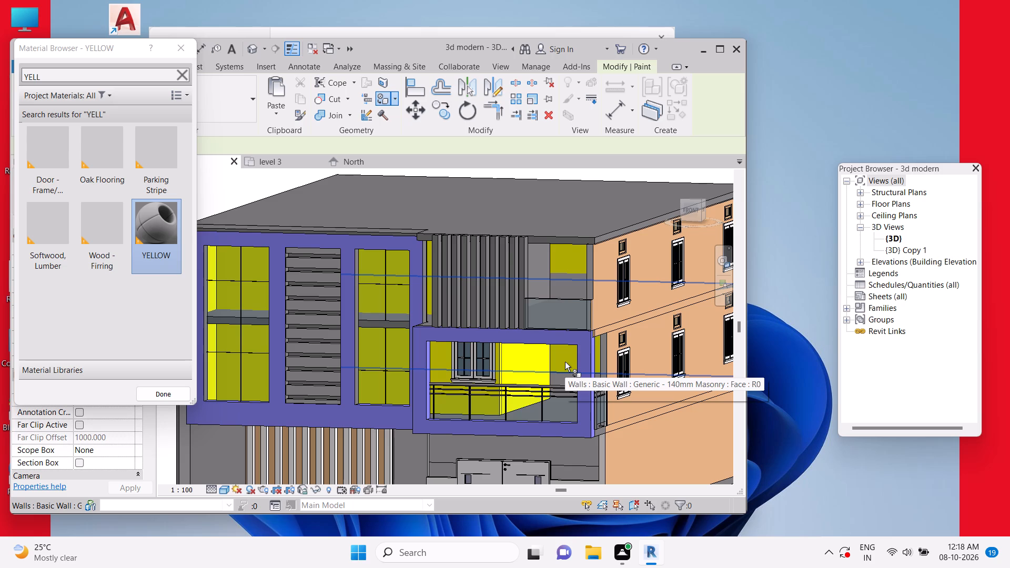
Paint the wall faces above the entrance door under the framed balcony with YELLOW and finish painting.
middle_click_drag(539, 373, 539, 247)
scroll(551, 337, "up", 5)
left_click(570, 318)
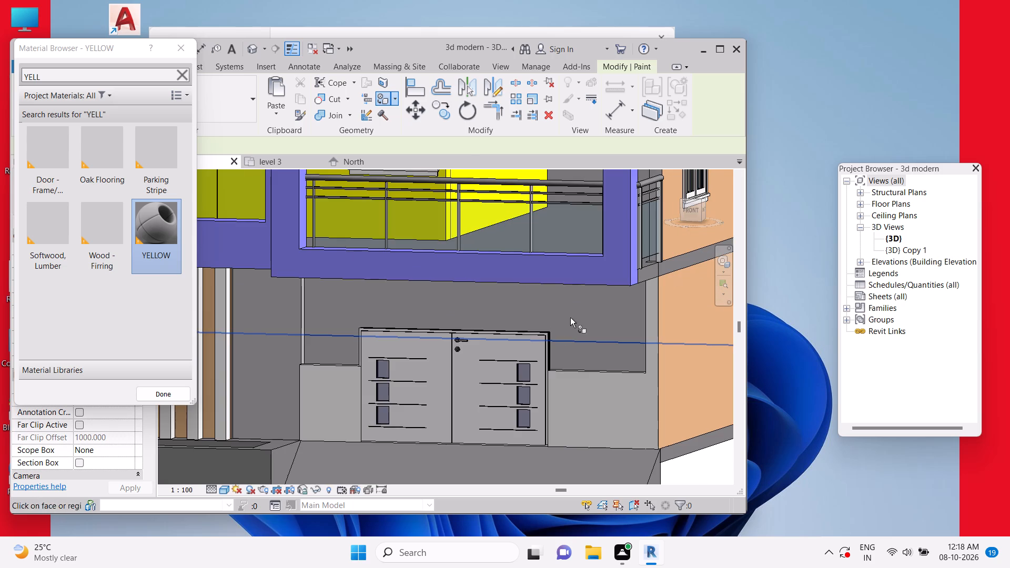
scroll(571, 318, "down", 4)
middle_click_drag(583, 382, 658, 397, "shift")
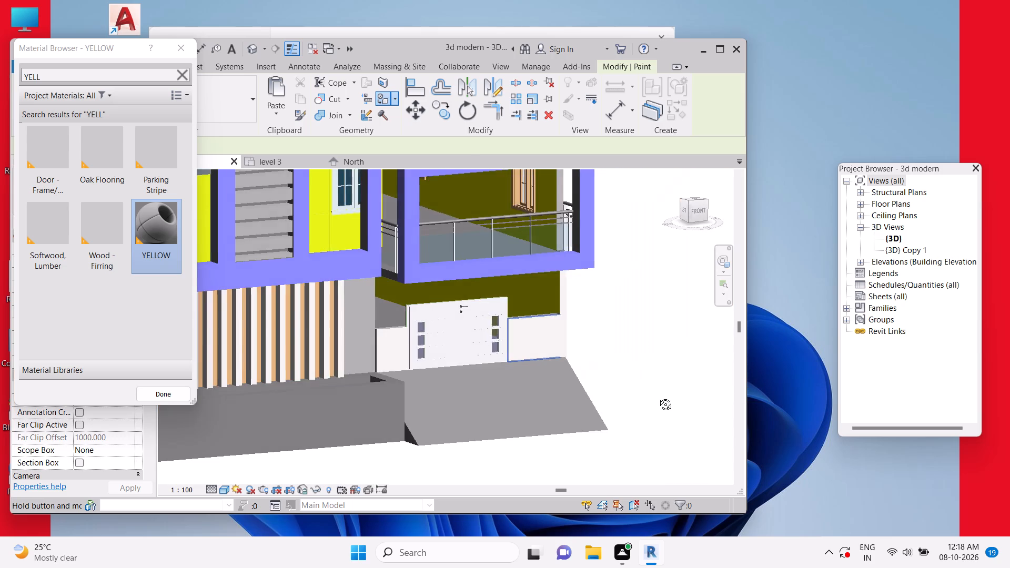
middle_click_drag(658, 397, 664, 395, "shift")
middle_click_drag(558, 376, 432, 365, "shift")
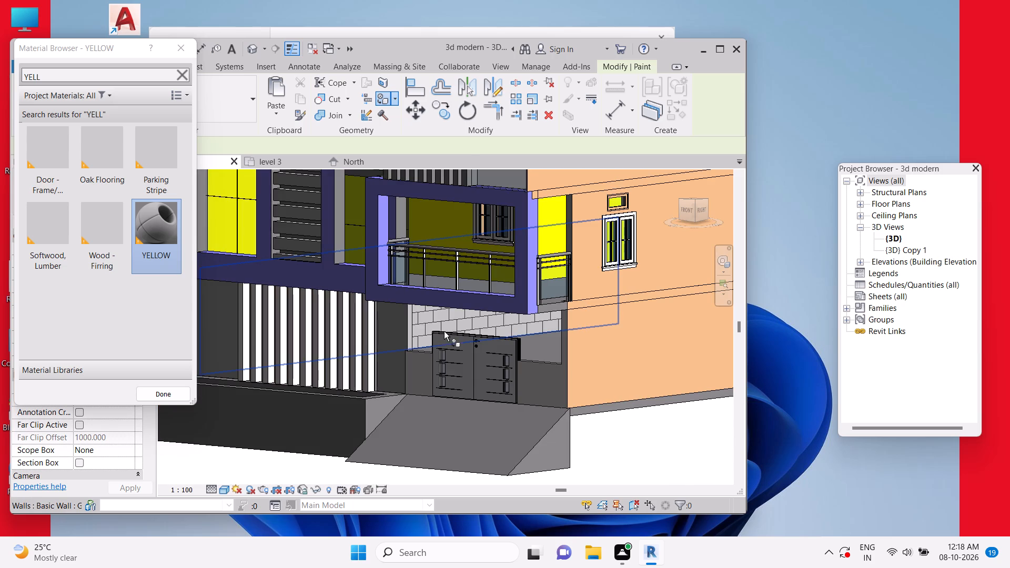
left_click(429, 325)
scroll(440, 315, "down", 8)
key("Escape")
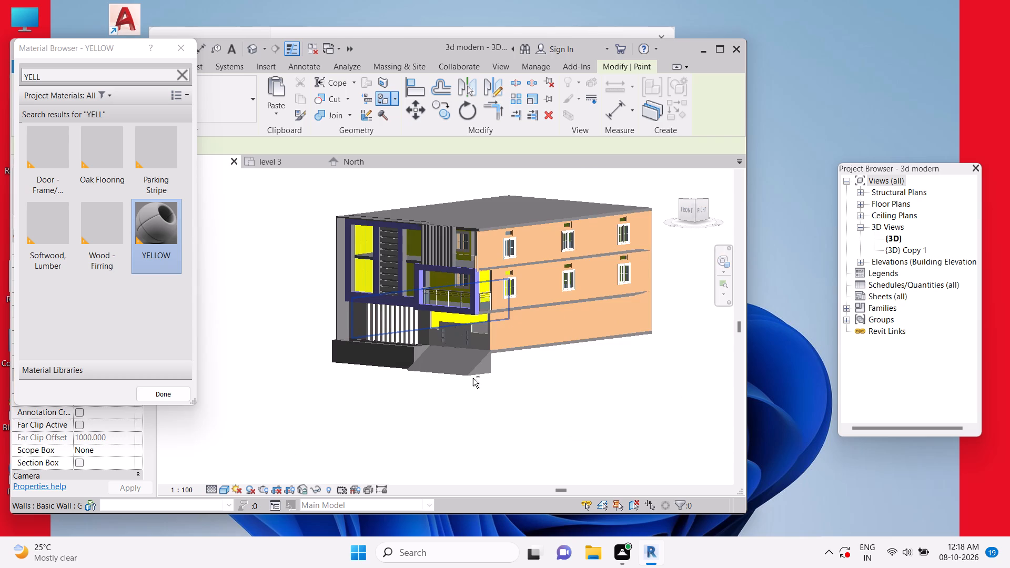
Save the project with the whole house shown in 3D.
middle_click_drag(493, 431, 508, 470, "shift")
key("ctrl+s")
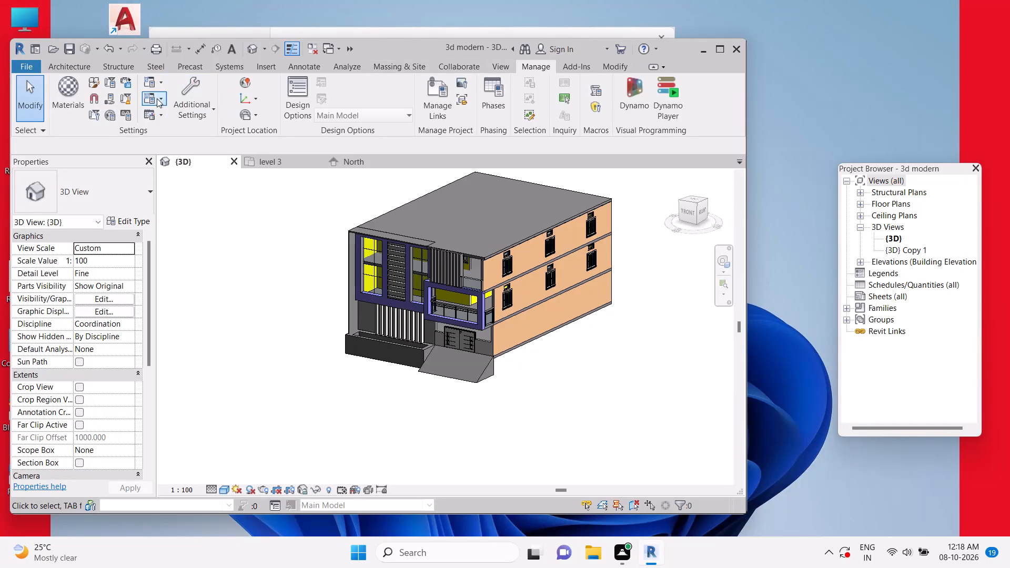
Create a new project material named FLOOOR.
left_click(70, 94)
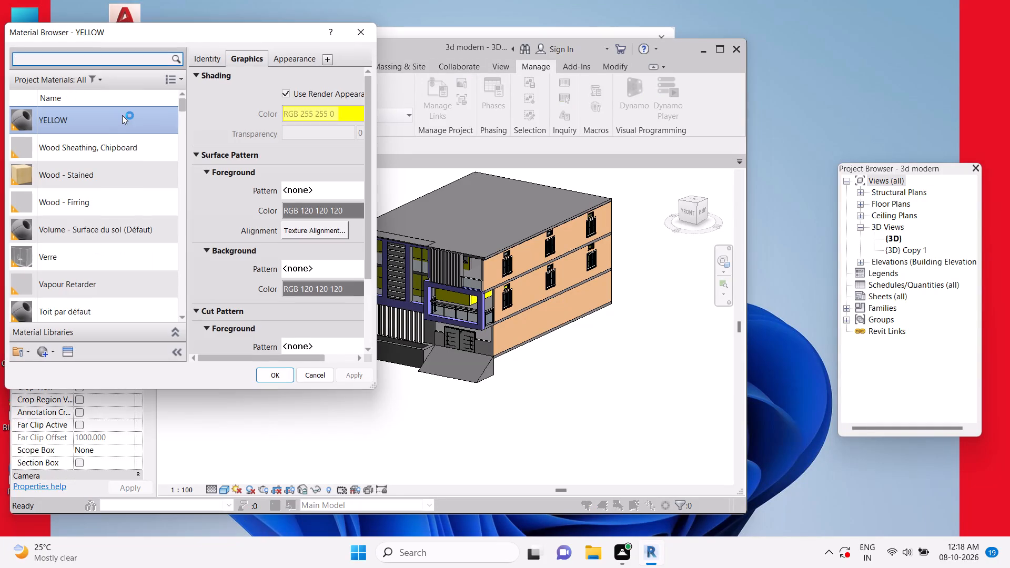
left_click(51, 356)
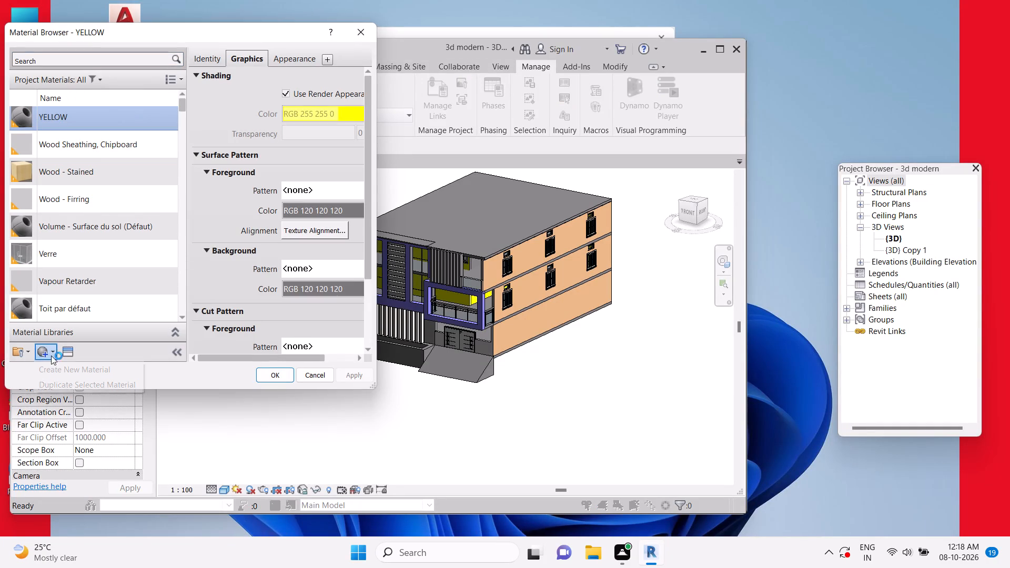
left_click(73, 370)
right_click(83, 216)
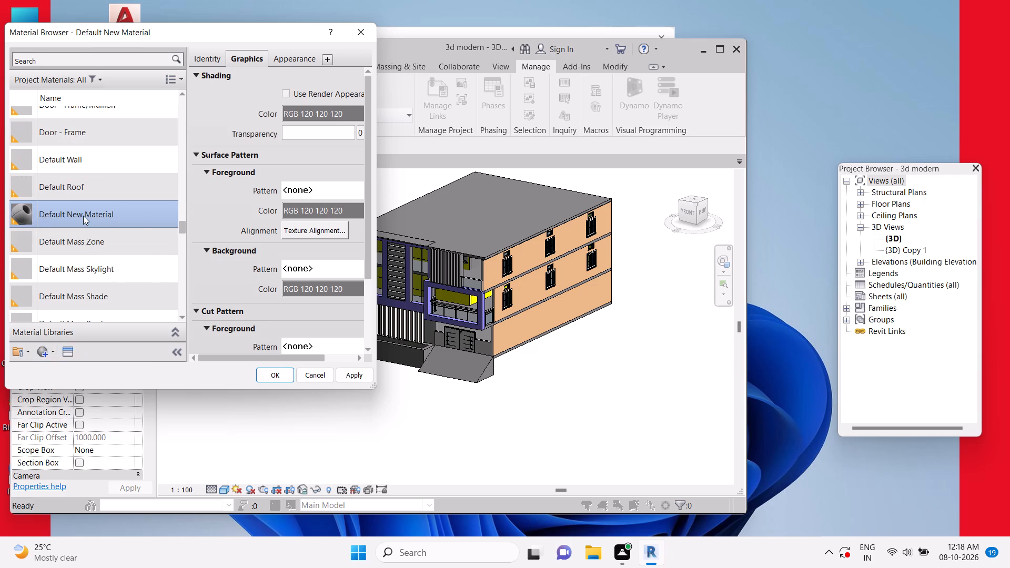
left_click(133, 248)
key("f")
key("l")
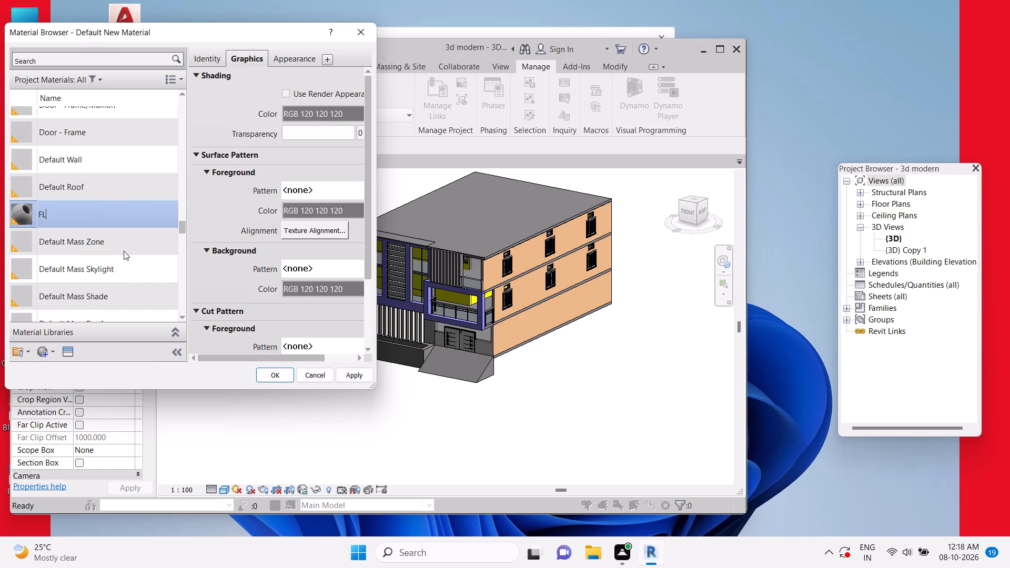
type("OO")
key("o")
key("r")
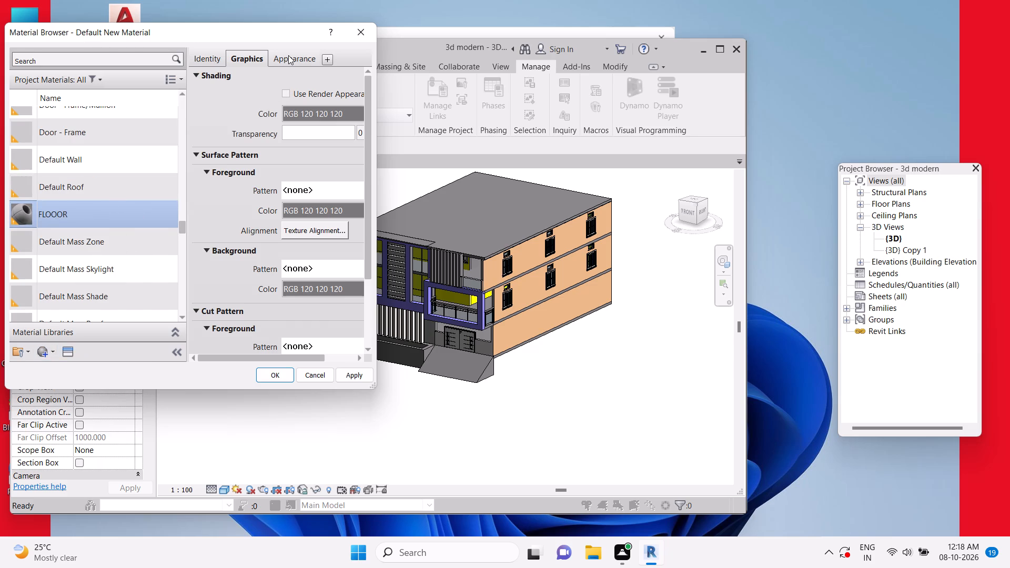
Replace the FLOOOR material's appearance asset with 3in Square - Terra Cotta from the Autodesk Physical Assets.
left_click(289, 54)
left_click(310, 207)
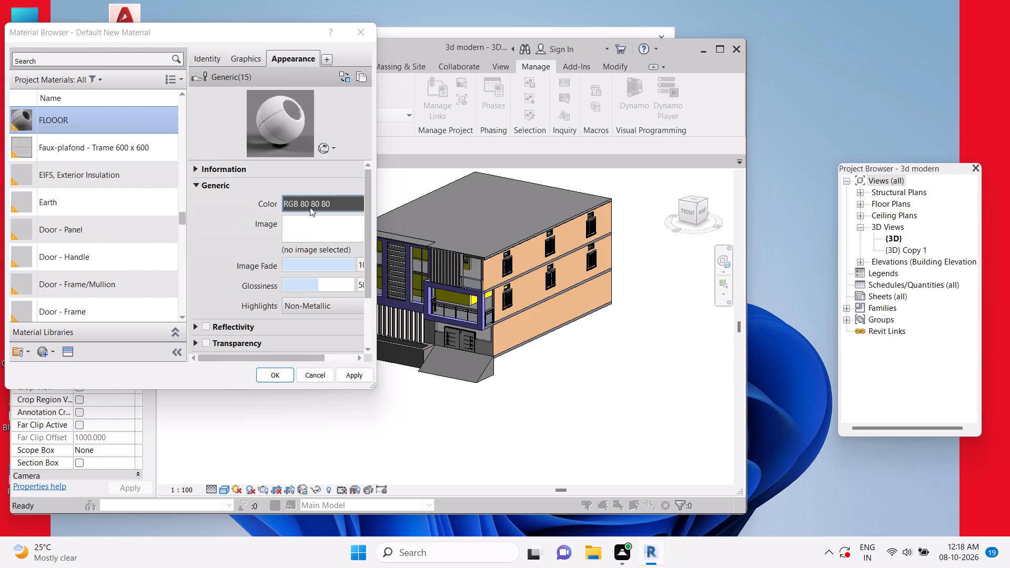
left_click(313, 81)
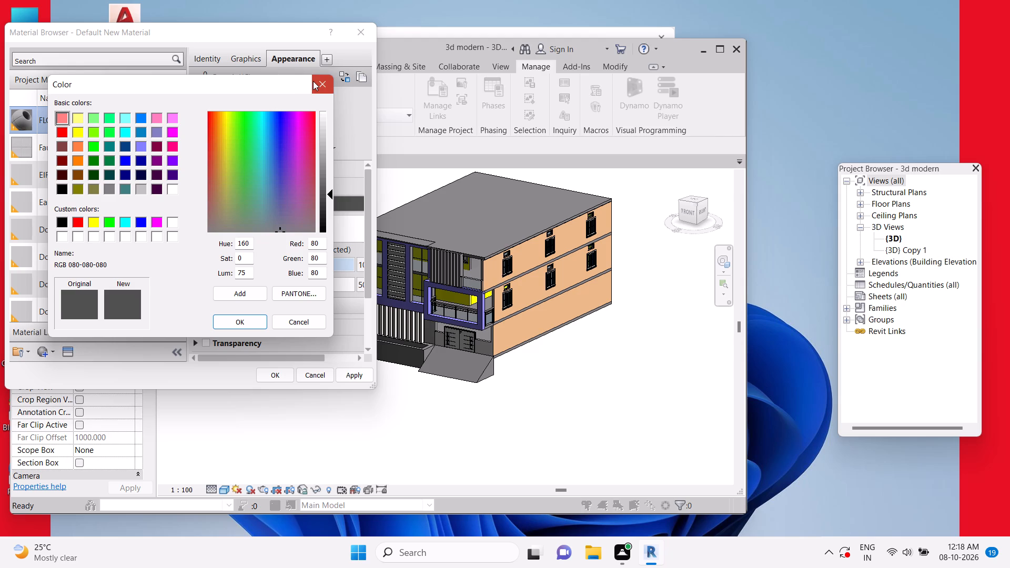
left_click(350, 80)
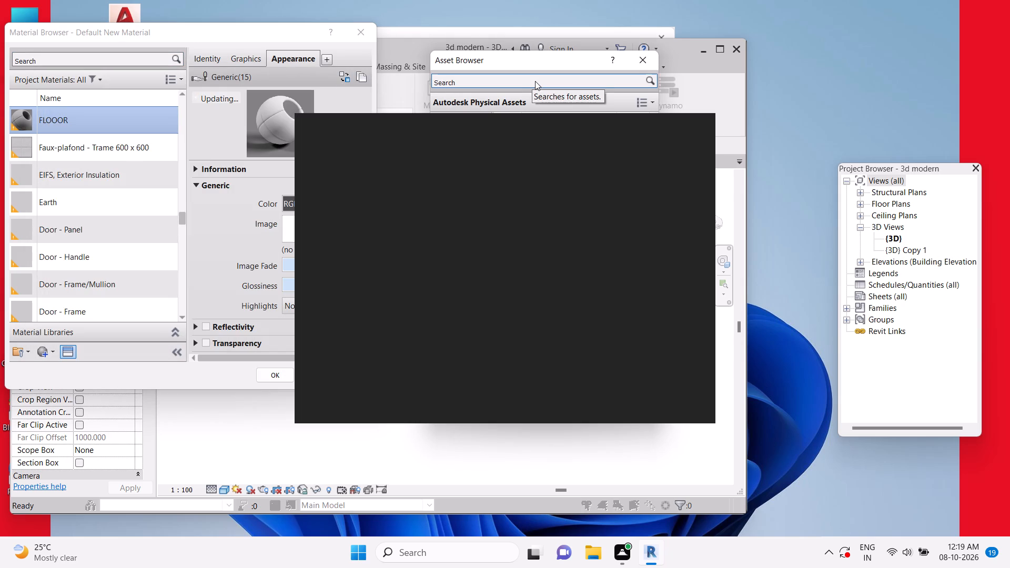
left_click(697, 126)
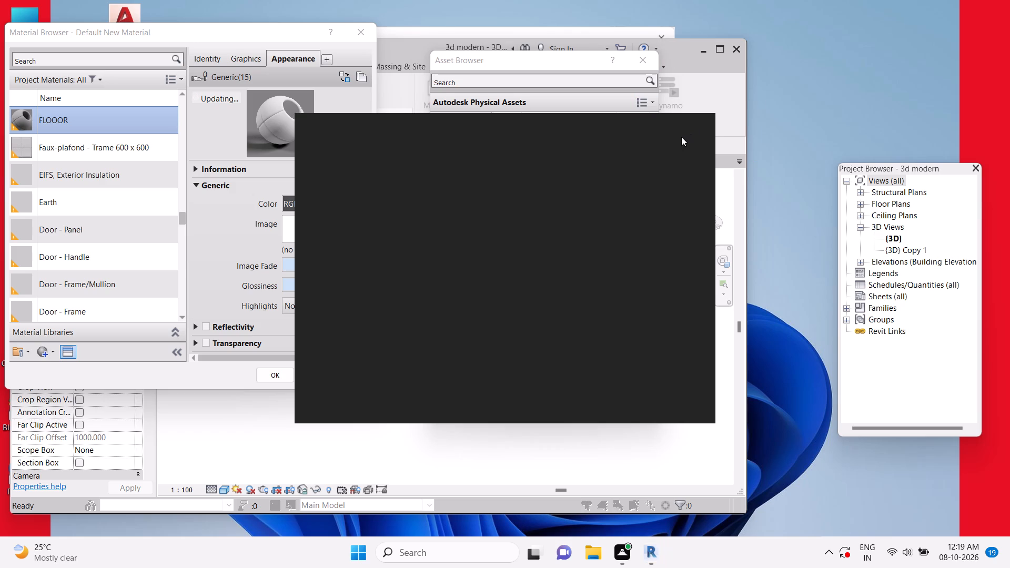
left_click(681, 127)
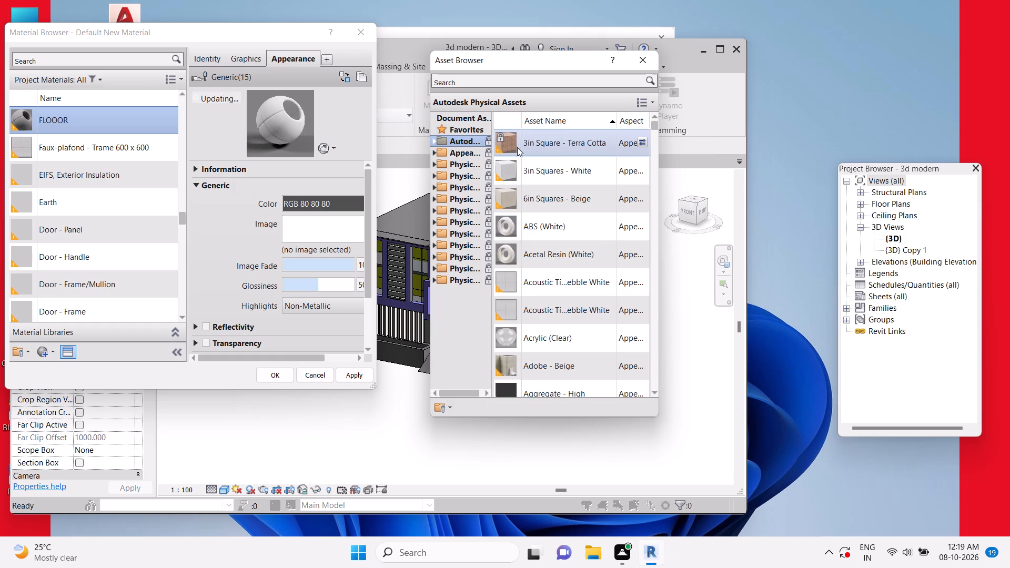
left_click(639, 139)
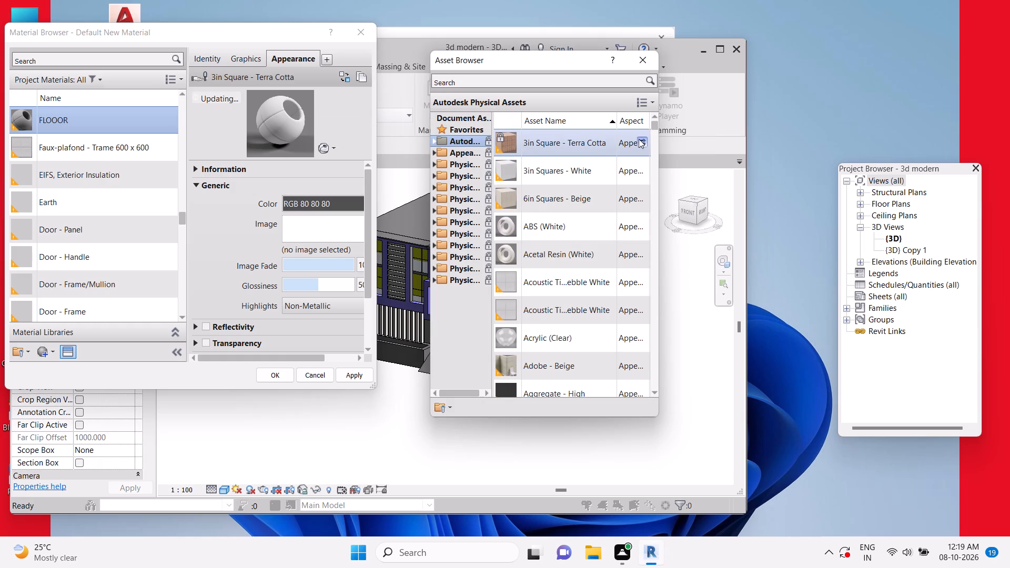
left_click(348, 82)
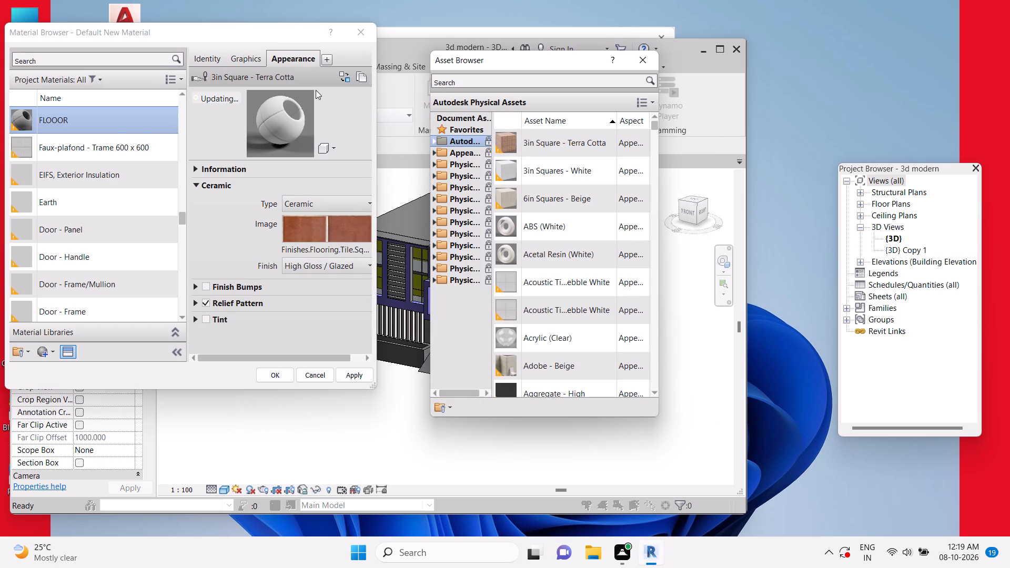
Use the render appearance for FLOOOR's shading colour and apply the material changes.
left_click(255, 61)
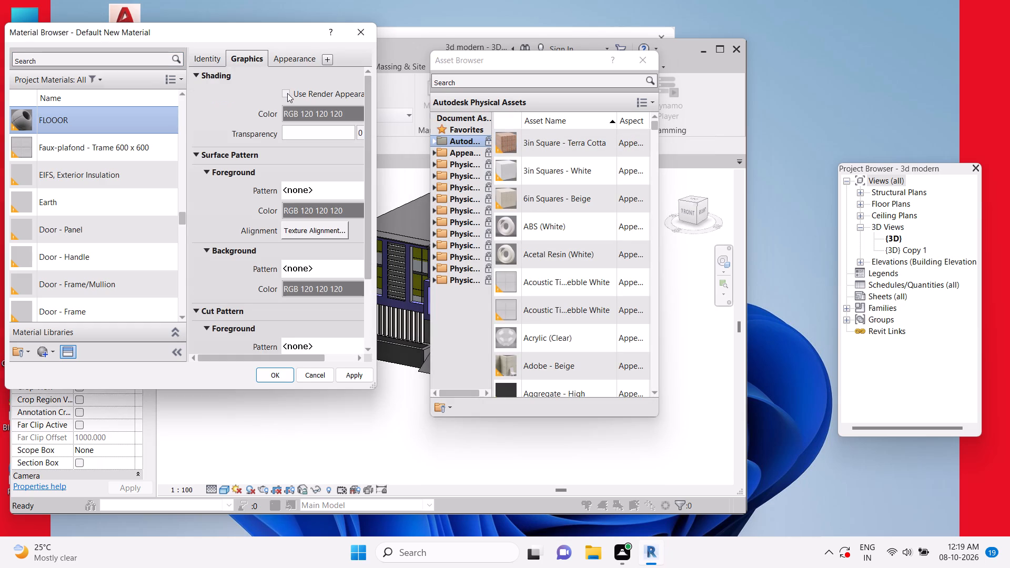
left_click(287, 94)
left_click(350, 375)
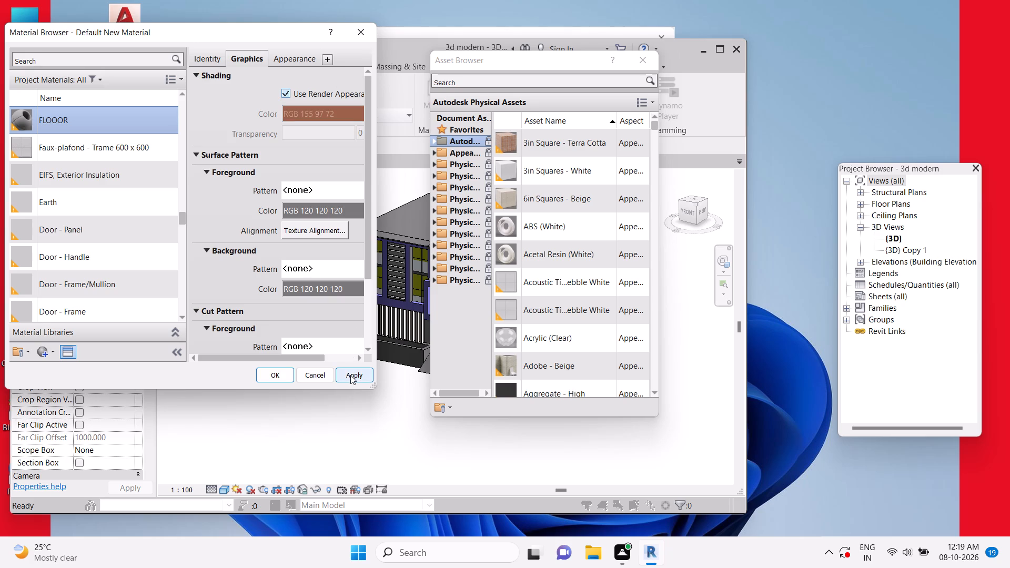
left_click(289, 372)
Paint the ground-floor slab surface at the entrance door with the FLOOOR material.
scroll(449, 352, "up", 4)
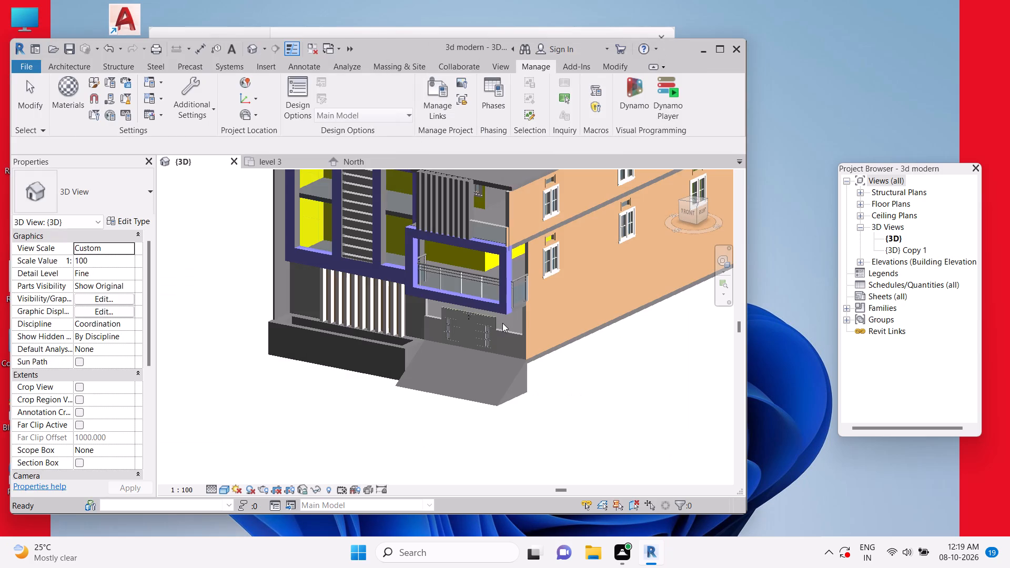
key("Escape")
key("Escape")
key("p")
key("t")
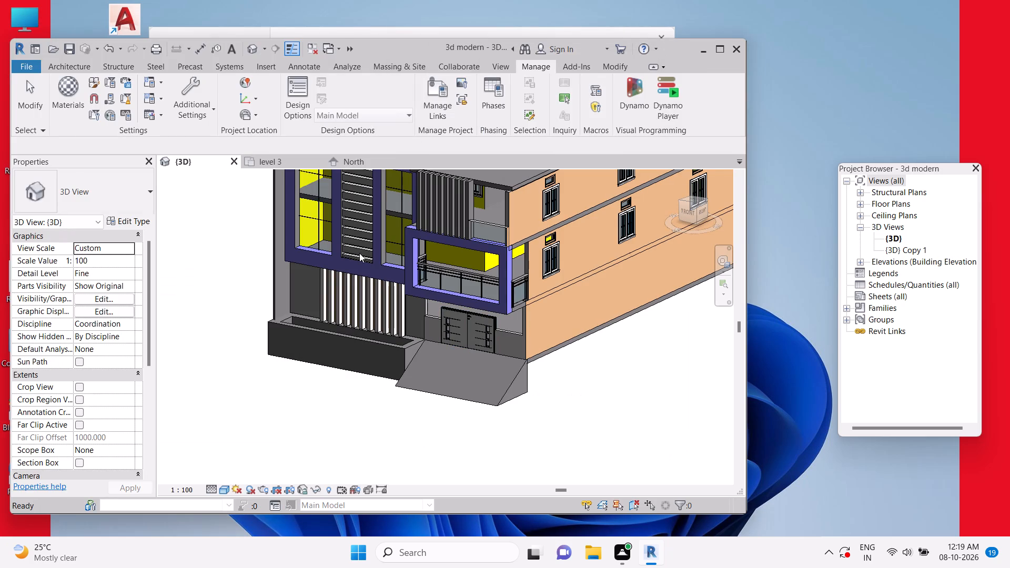
left_click(72, 76)
key("f")
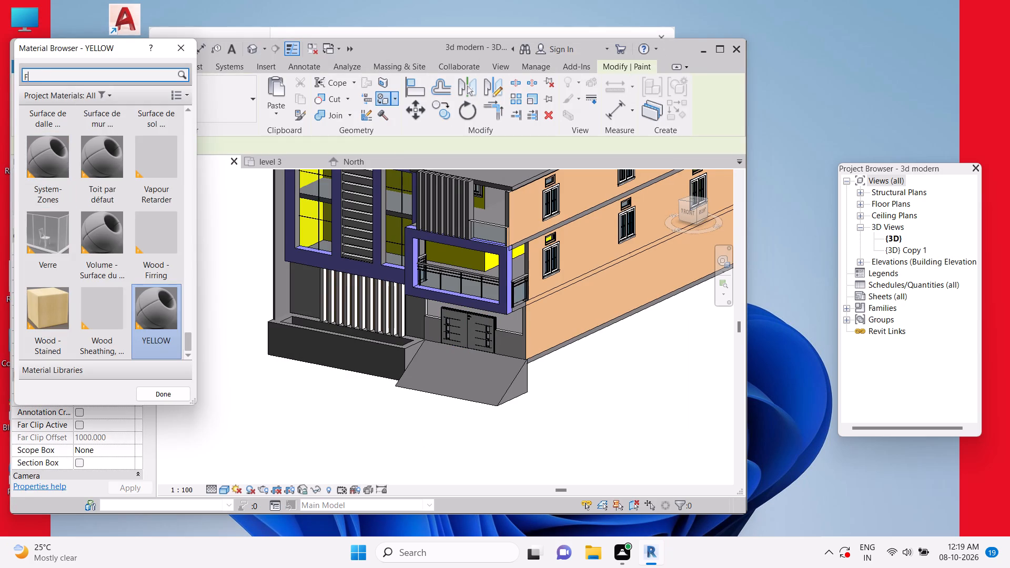
key("l")
type("OOO")
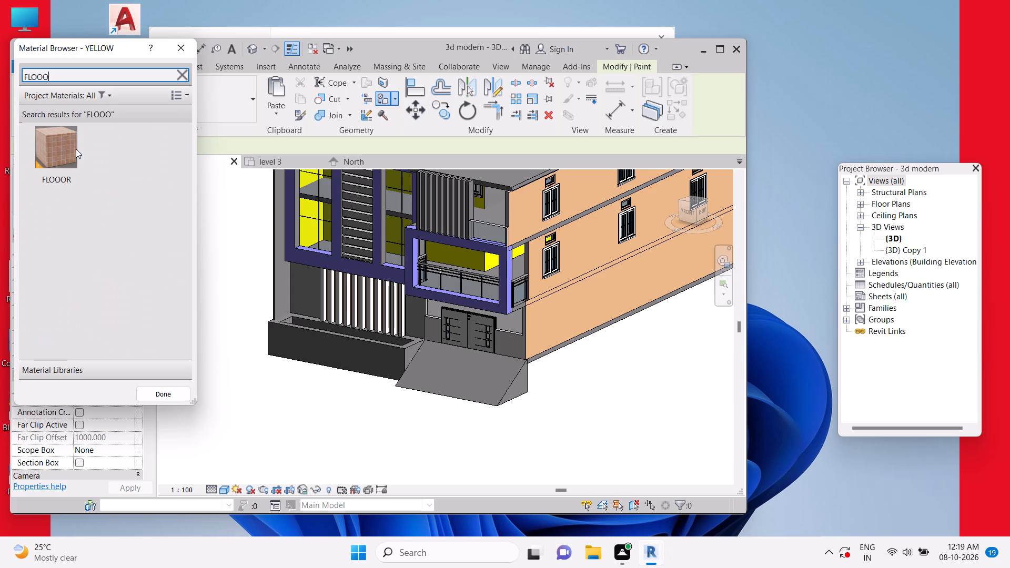
left_click(75, 149)
scroll(521, 306, "up", 4)
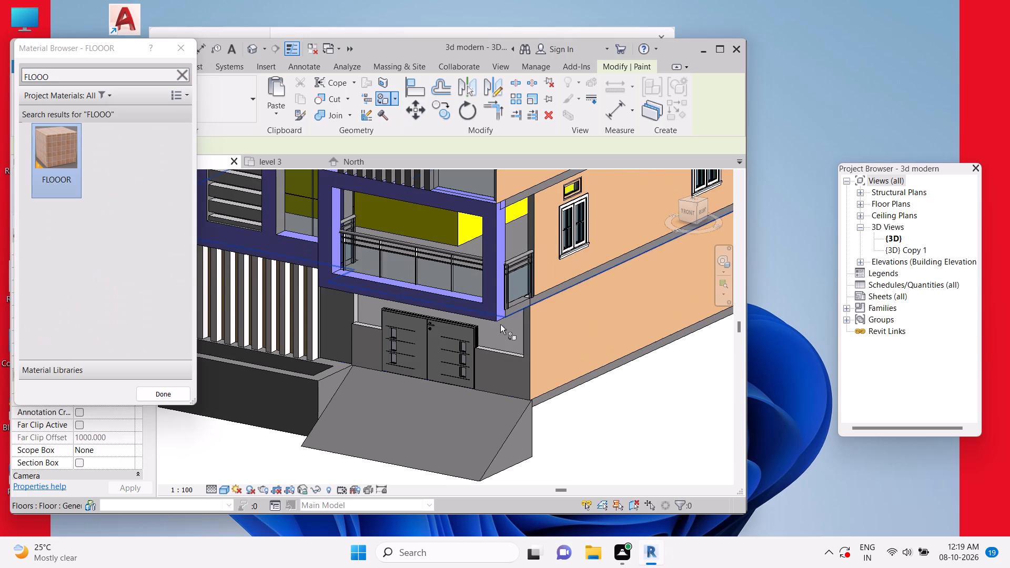
left_click(499, 336)
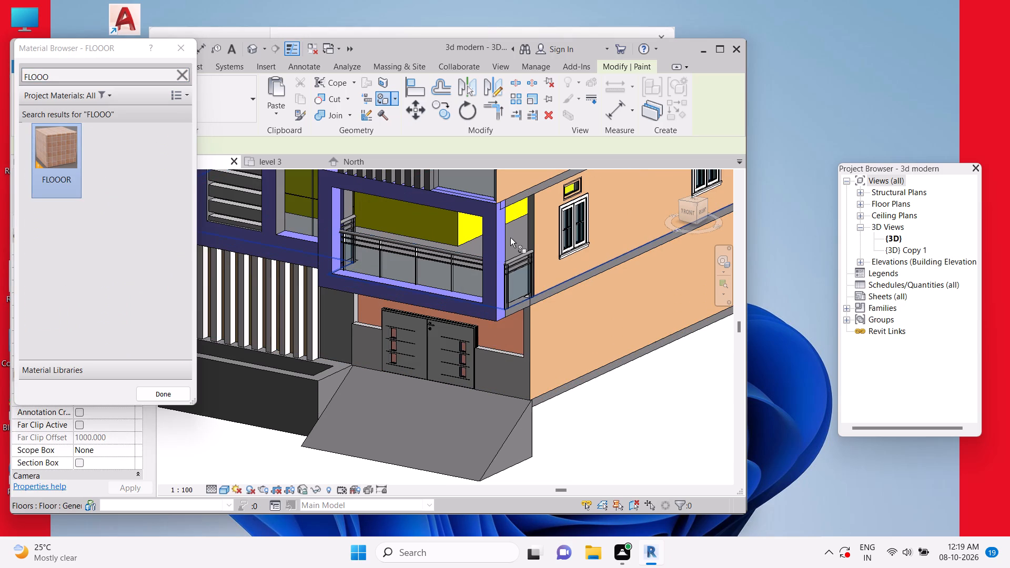
Paint the floor surfaces of the framed balcony level and the top-floor balcony level with FLOOOR, and finish painting.
left_click(511, 237)
scroll(526, 268, "down", 2)
middle_click_drag(526, 272, 517, 478)
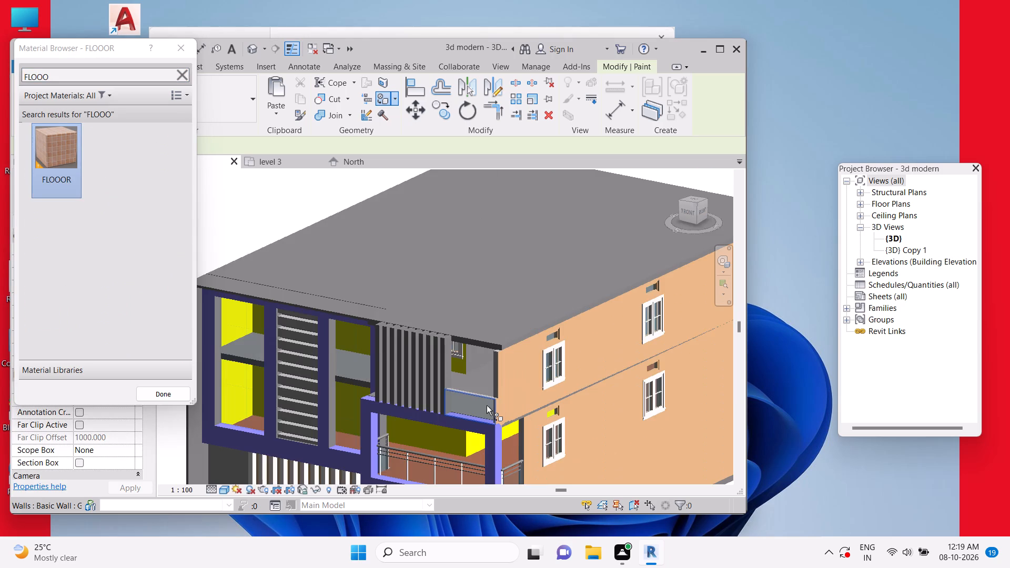
left_click(481, 381)
scroll(458, 301, "down", 7)
key("Escape")
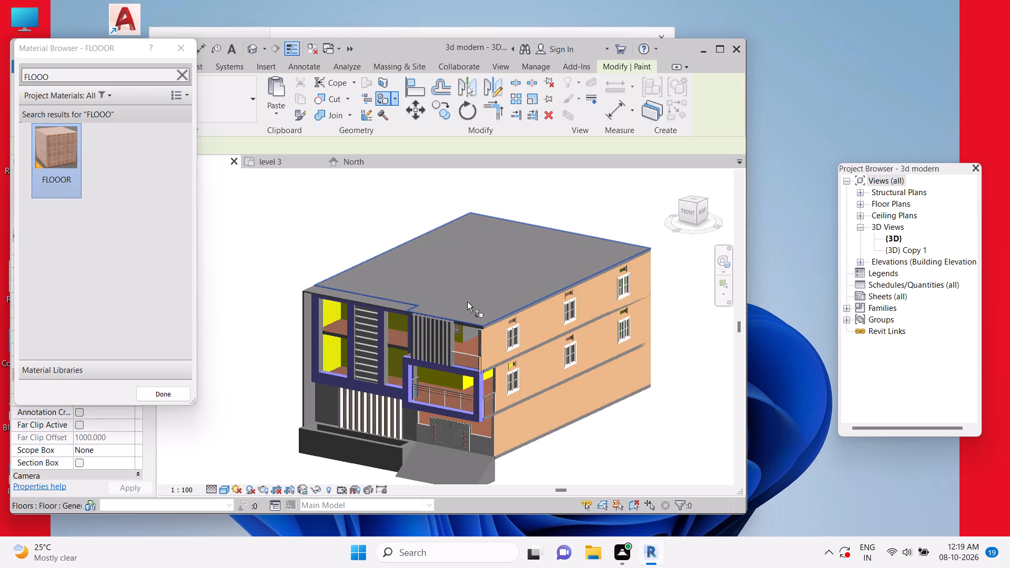
key("Escape")
Save the project.
key("ctrl+s")
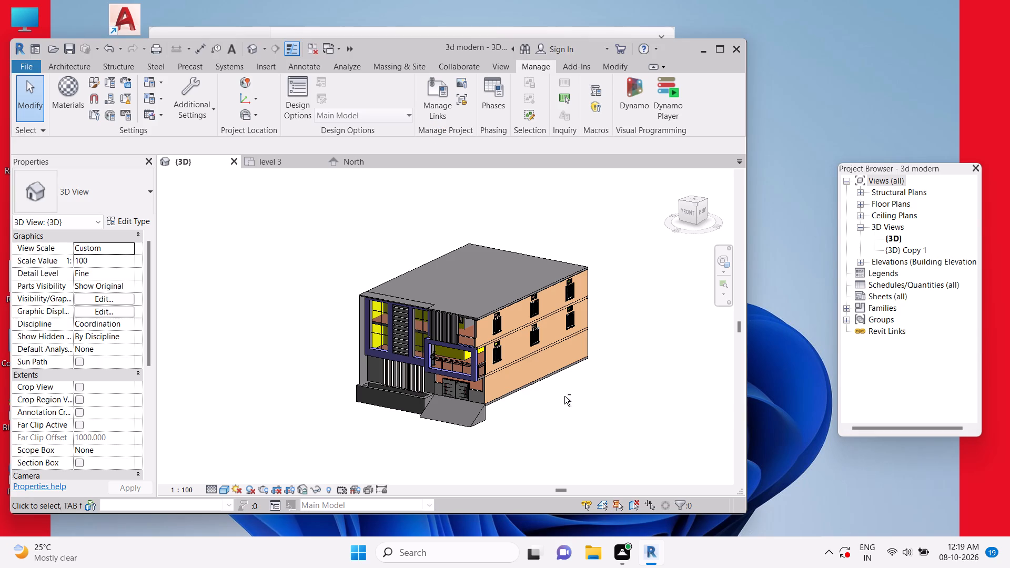
With the house viewed squarely from its right side, start an in-place model in the Duct Fittings category with the default name.
middle_click_drag(564, 397, 487, 394, "shift")
scroll(564, 397, "up", 1, "shift")
scroll(468, 342, "up", 3)
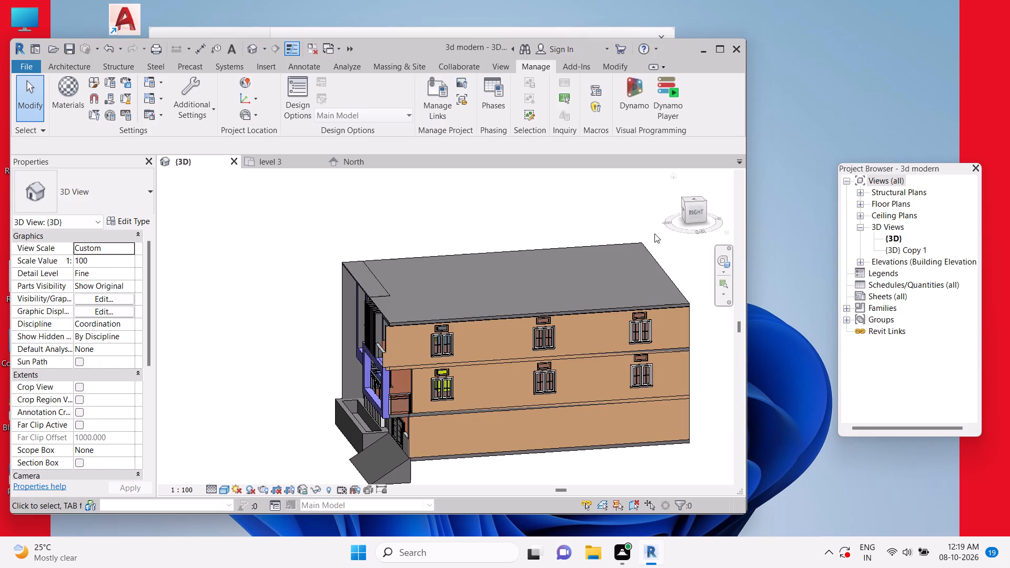
left_click(695, 213)
scroll(390, 293, "up", 5)
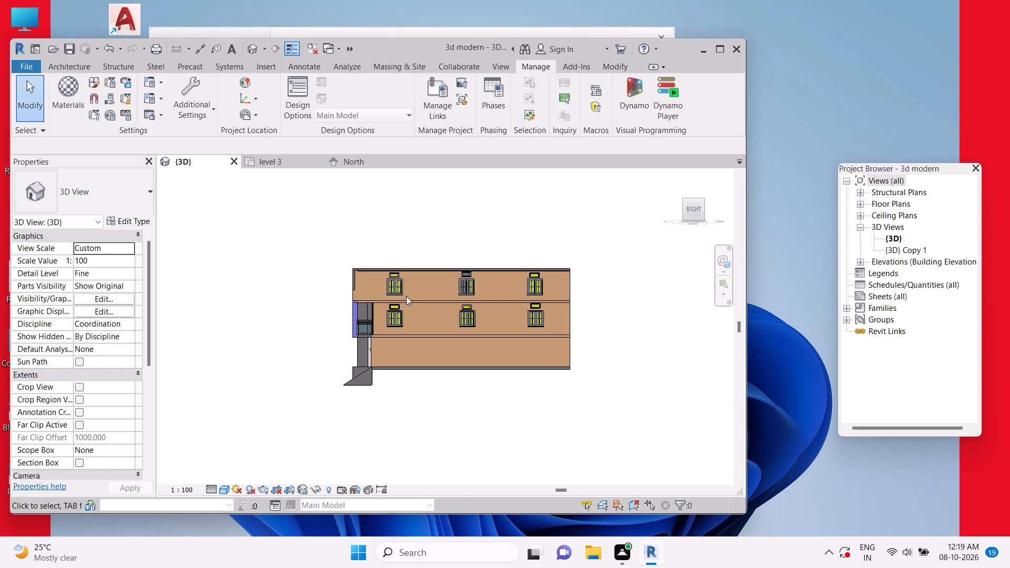
scroll(406, 296, "up", 5)
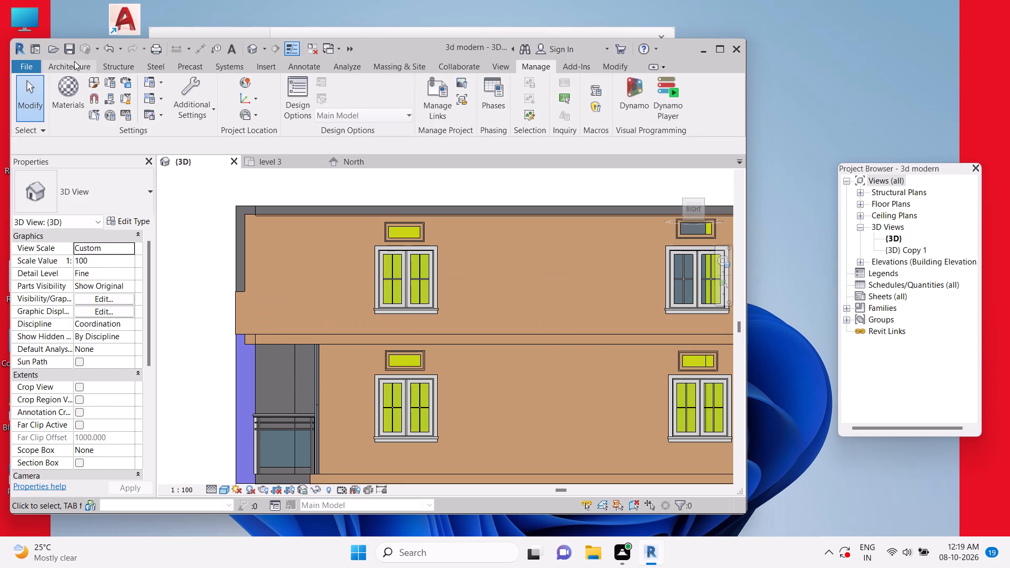
left_click(74, 62)
left_click(169, 98)
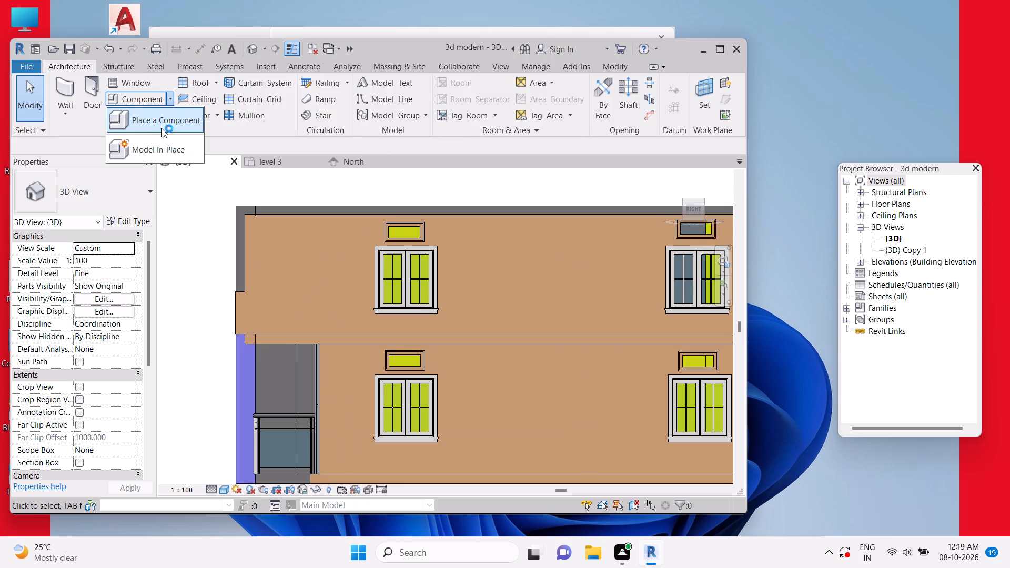
left_click(151, 144)
left_click(364, 262)
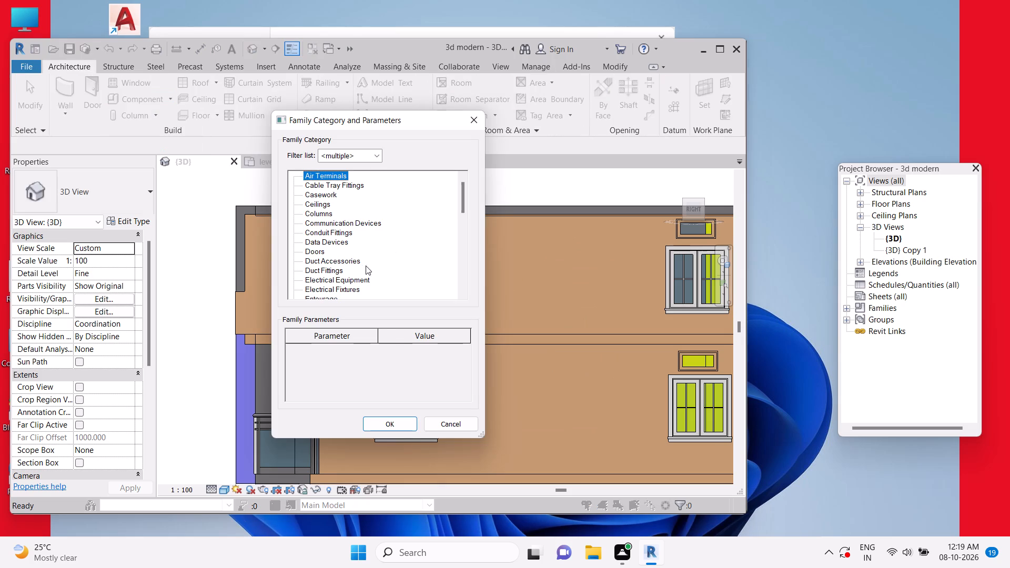
left_click(342, 273)
left_click(385, 418)
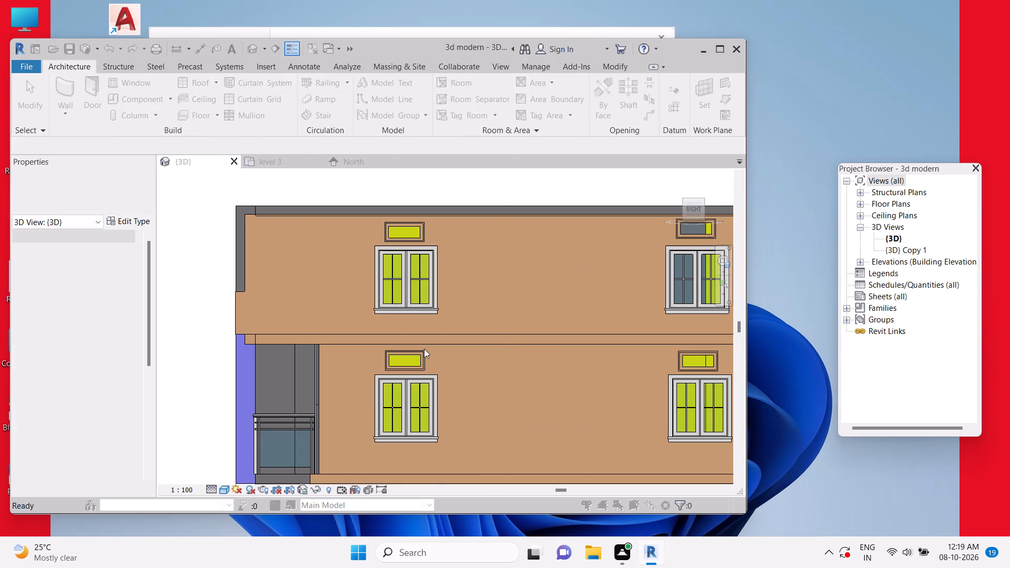
left_click(365, 306)
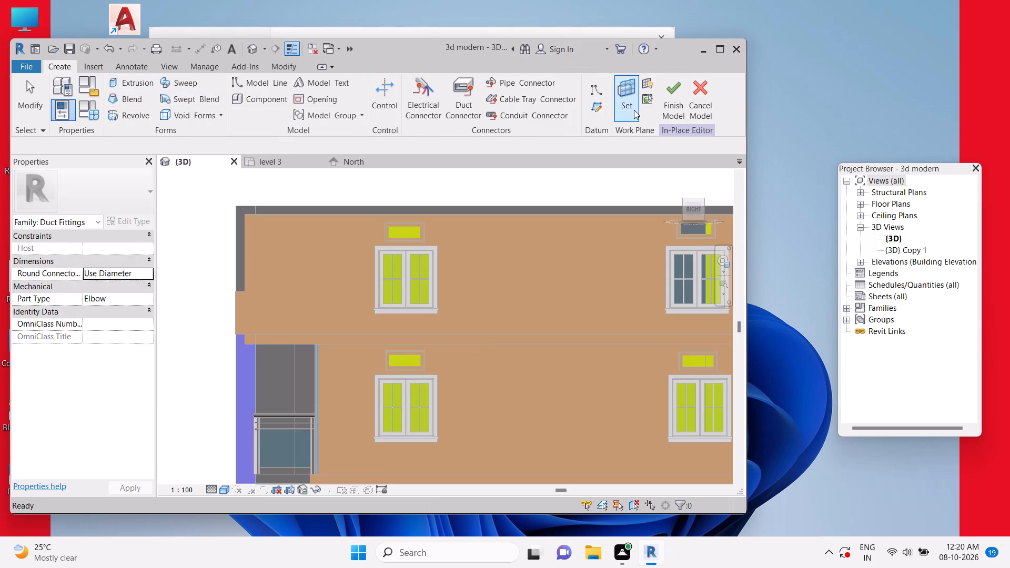
Set the work plane by picking the top-storey face of the right side wall.
left_click(628, 114)
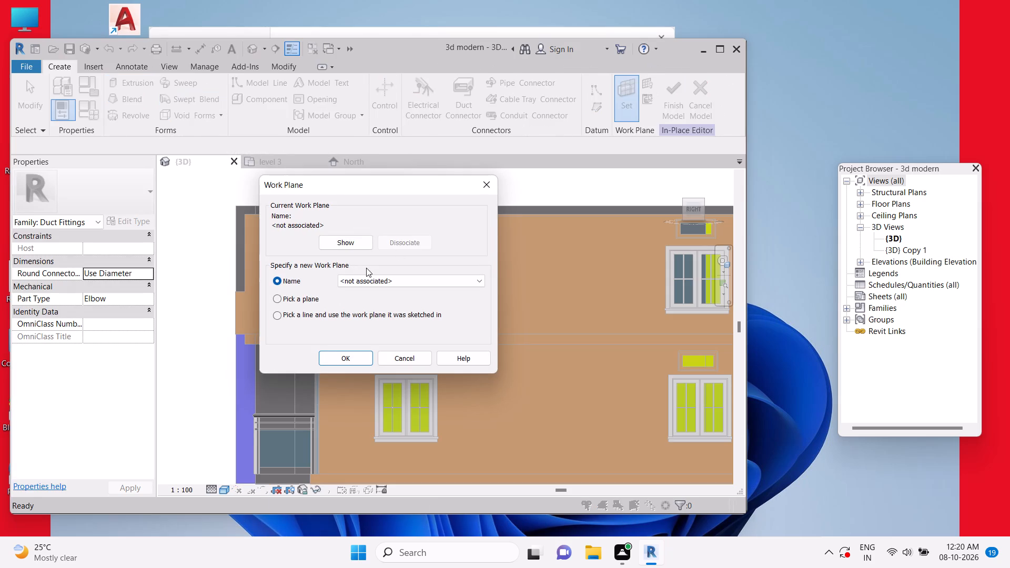
left_click(280, 301)
left_click(360, 362)
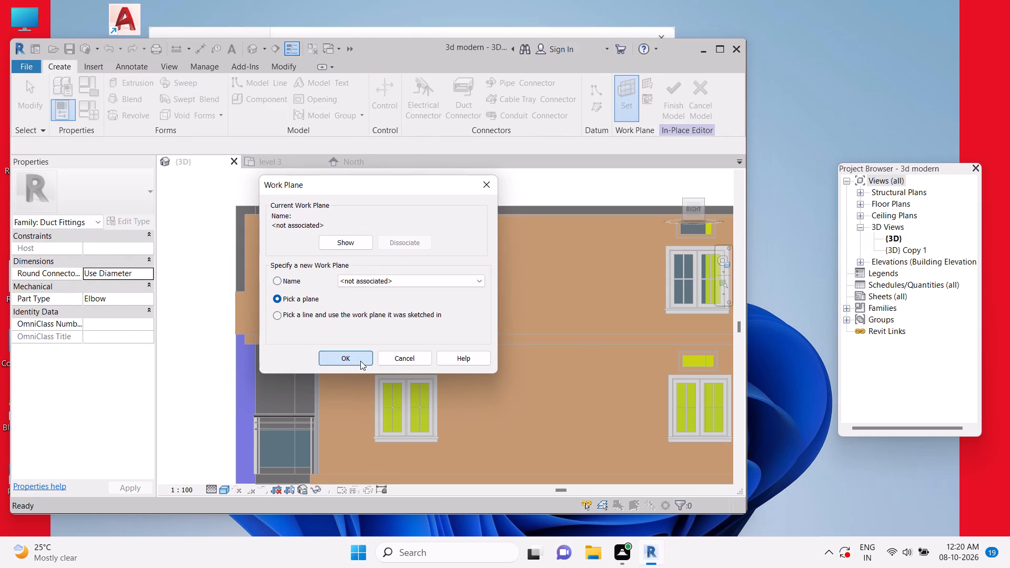
key("Tab")
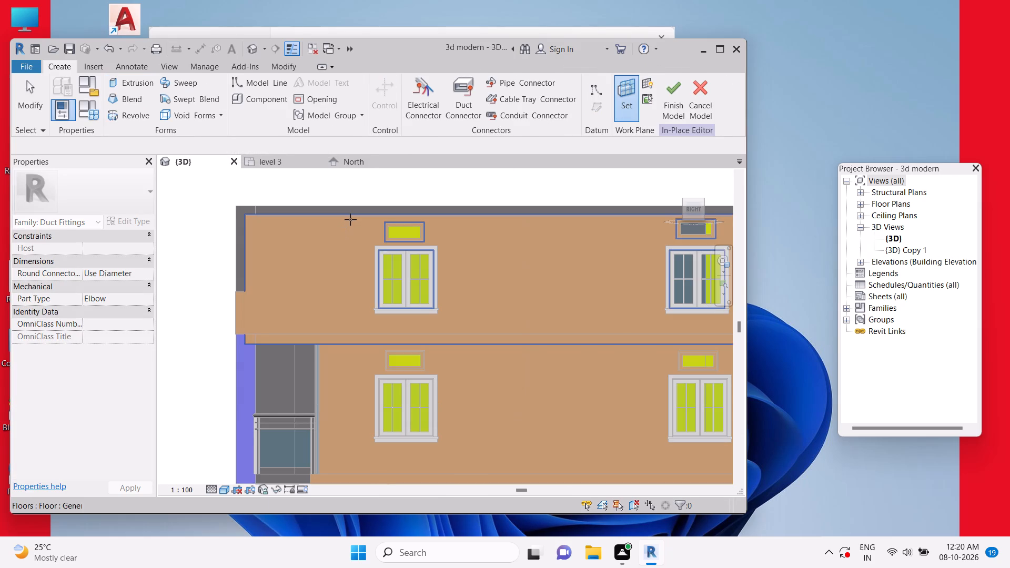
left_click(350, 219)
Start an extrusion and sketch a rectangle, about 3.18 by 3.41, around the outer frame of the top-storey window nearest the balcony end.
left_click(122, 79)
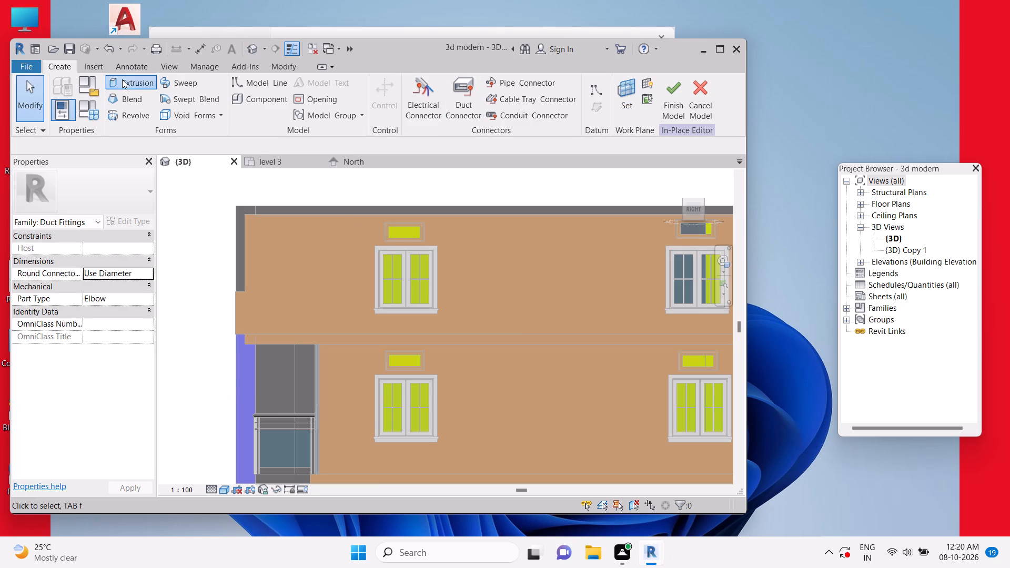
left_click(644, 95)
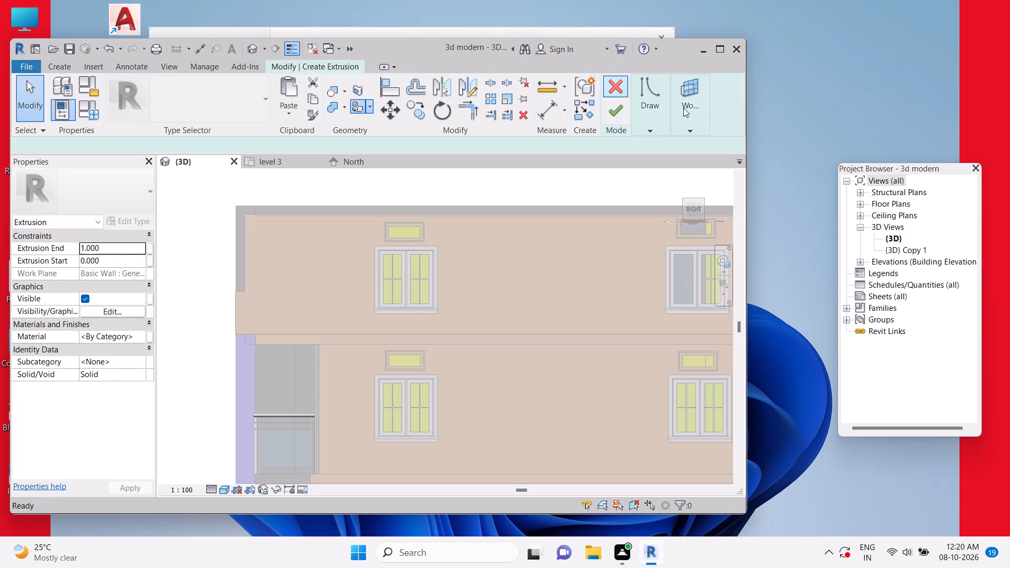
left_click(656, 146)
scroll(370, 253, "up", 3)
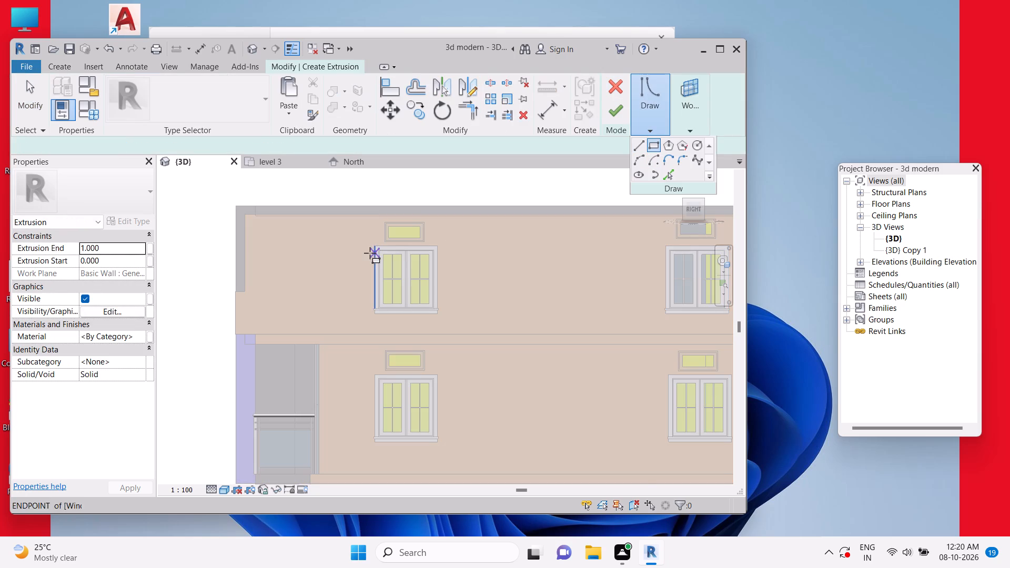
scroll(370, 253, "up", 7)
left_click(387, 229)
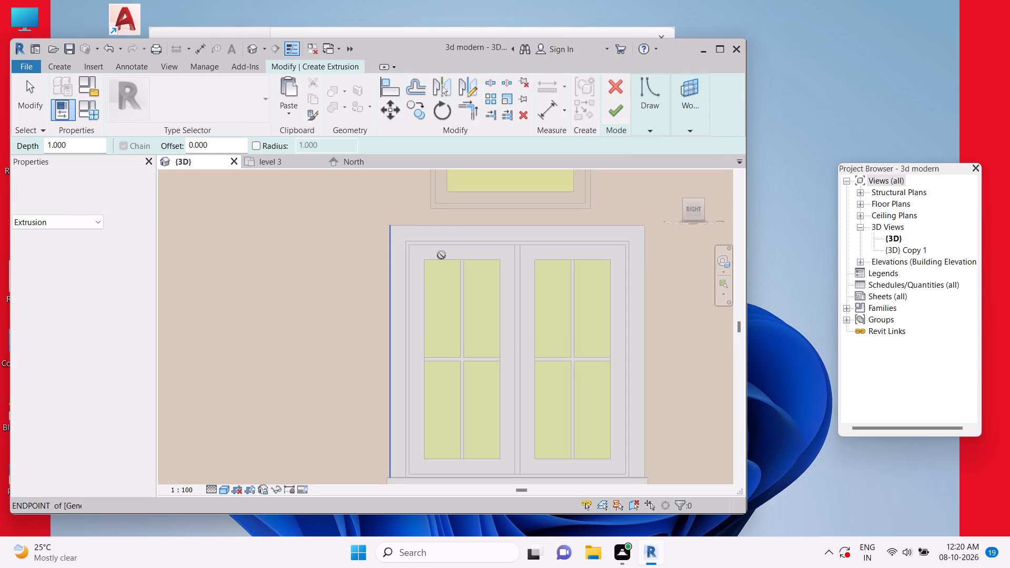
scroll(450, 260, "down", 5)
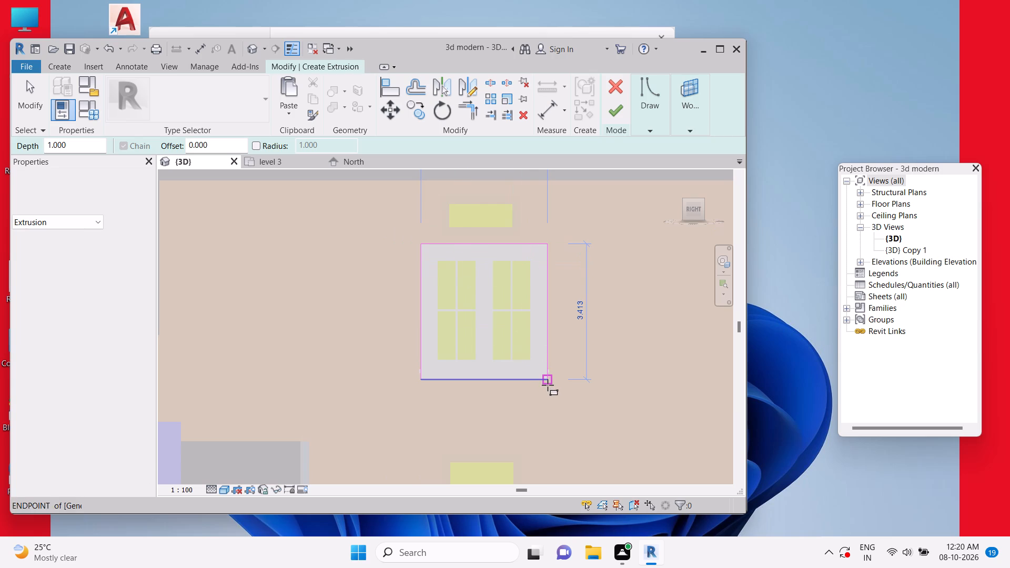
left_click(548, 385)
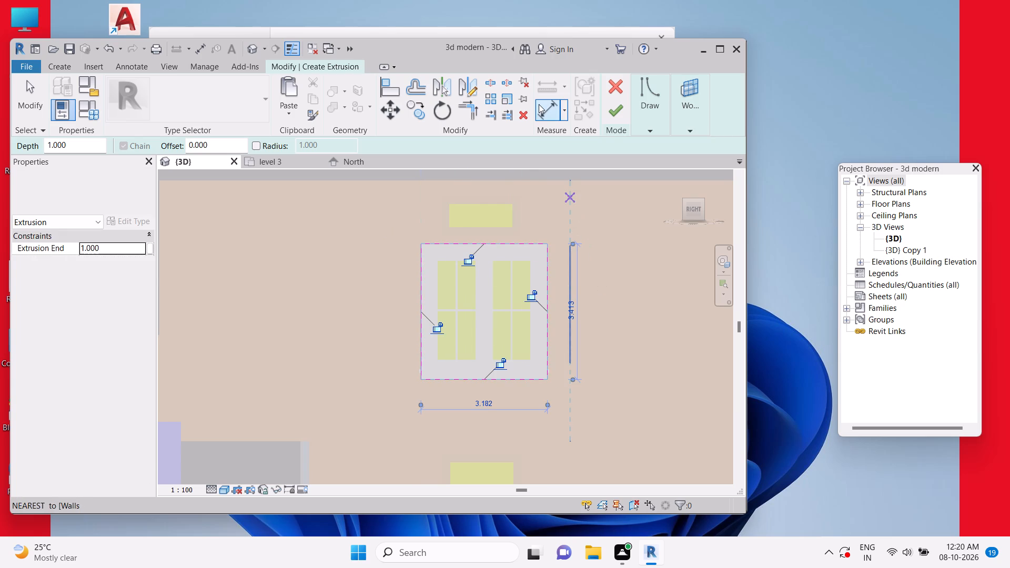
key("Escape")
Set up a numerical offset of 0.4 with copying enabled for the sketch lines.
key("o")
key("space")
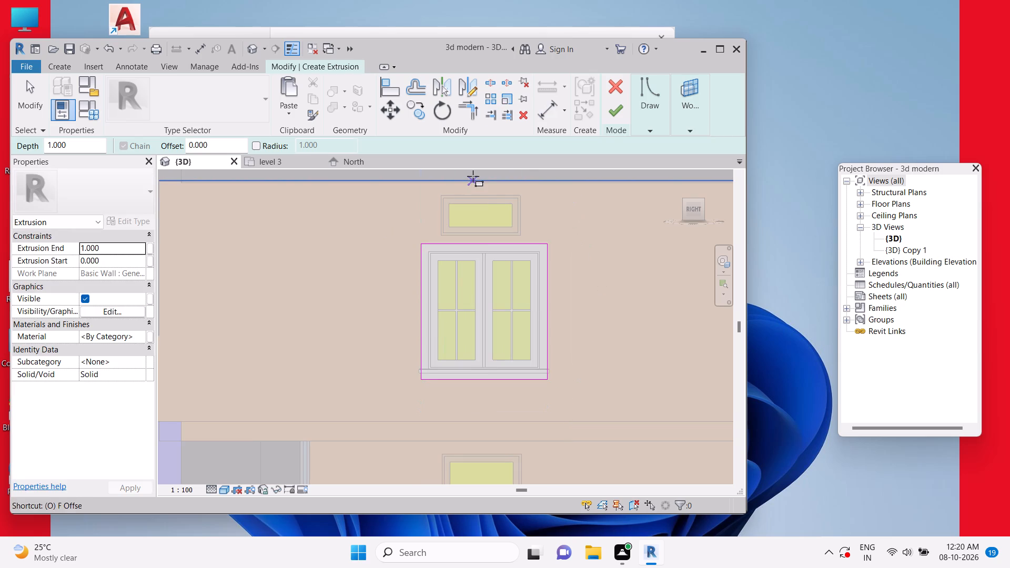
left_click_drag(295, 146, 243, 155)
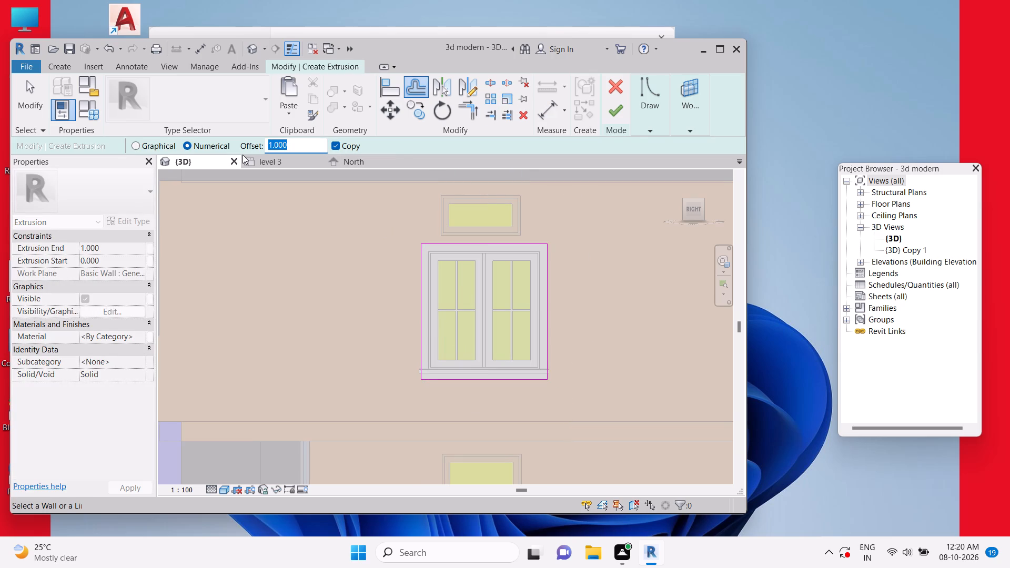
type("0.4")
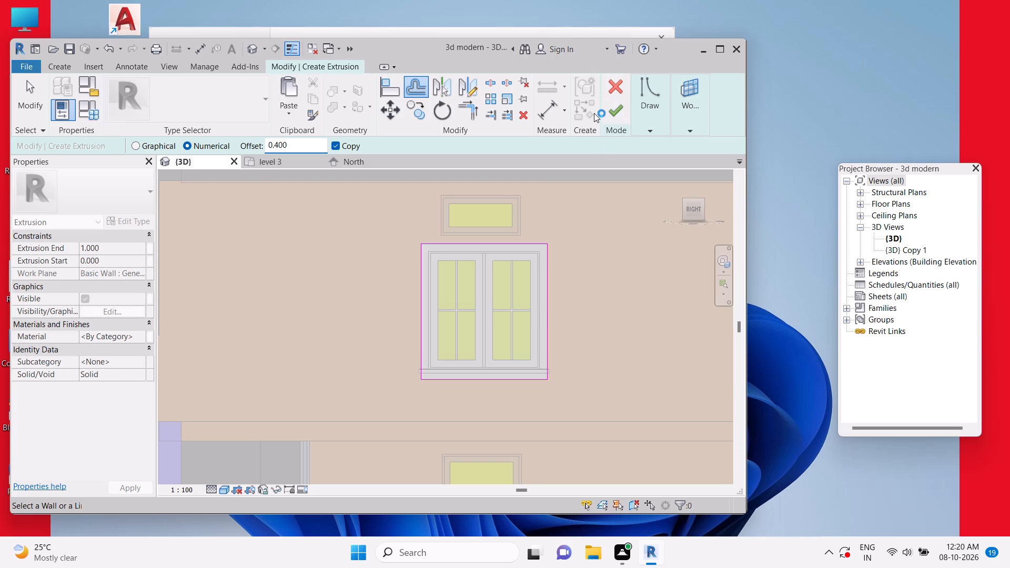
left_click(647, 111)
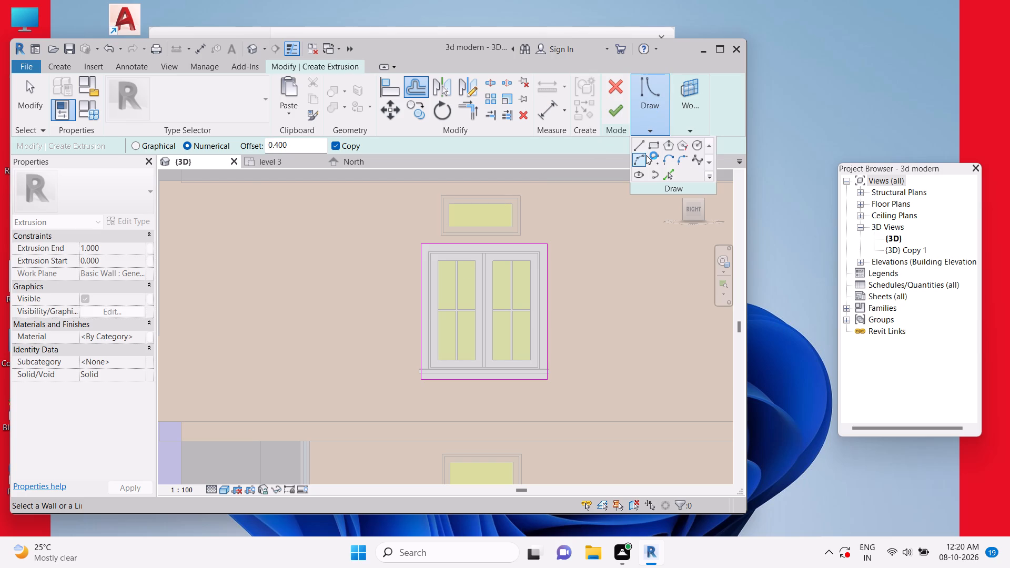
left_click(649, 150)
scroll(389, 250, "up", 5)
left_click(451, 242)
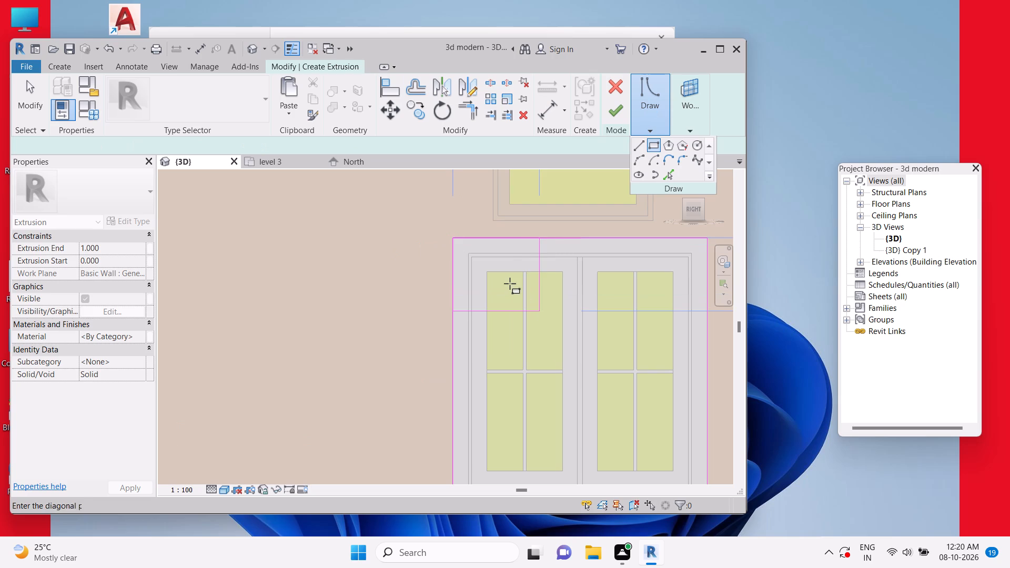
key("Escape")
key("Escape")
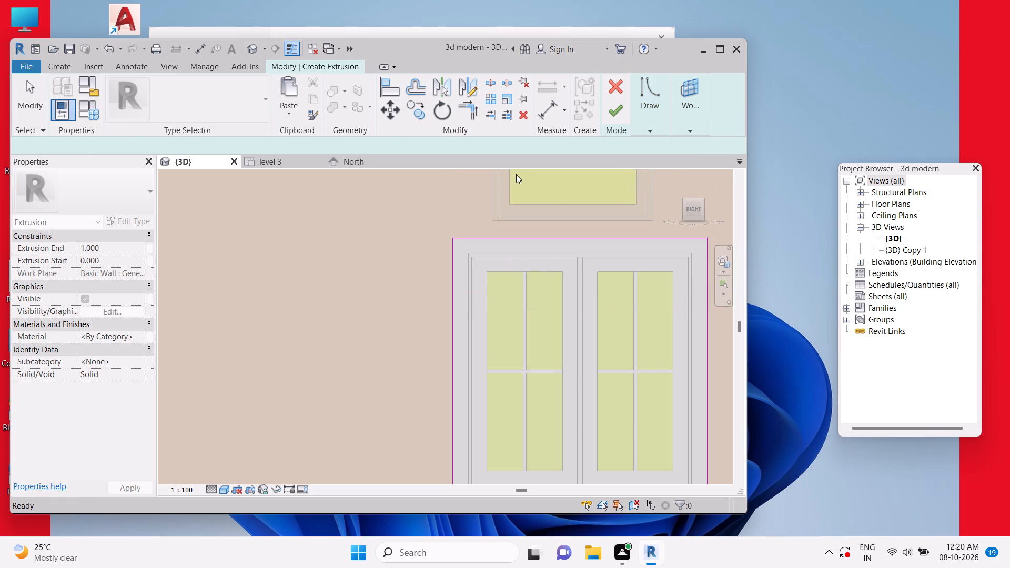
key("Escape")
Offset the top and left edges of the window rectangle outward by 0.4 as copies.
key("o")
key("space")
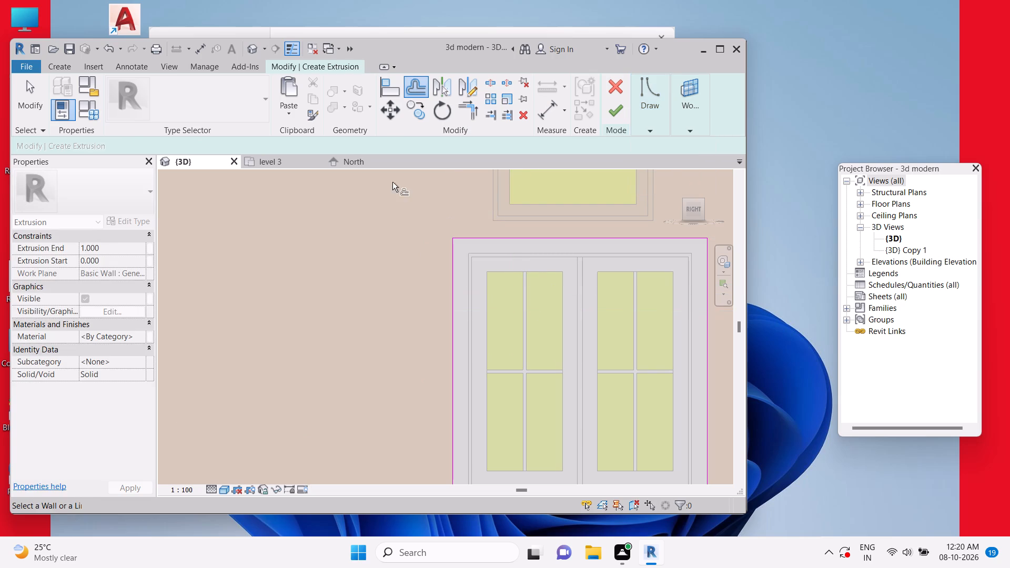
left_click(498, 237)
left_click(452, 263)
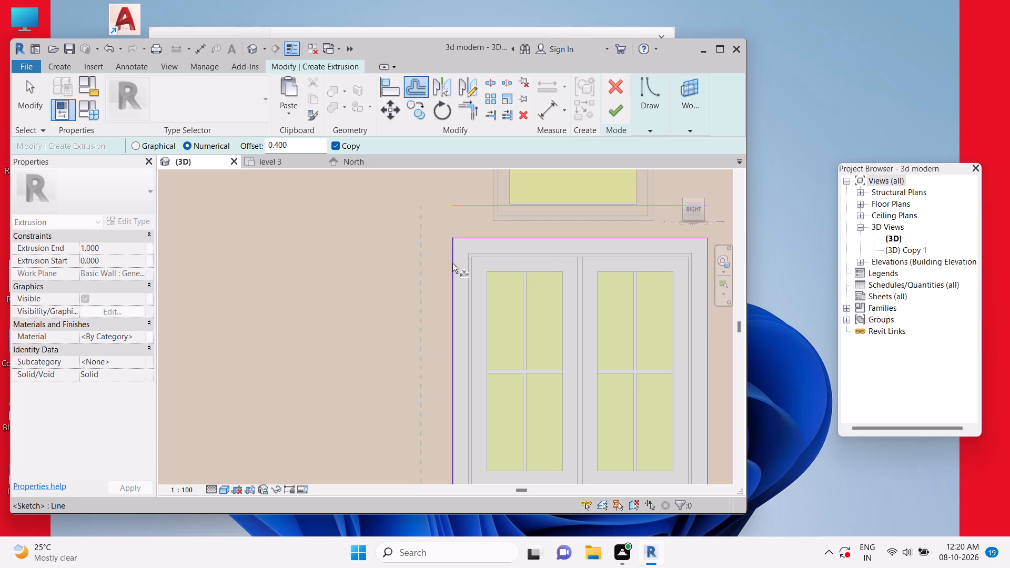
middle_click_drag(622, 270, 554, 270)
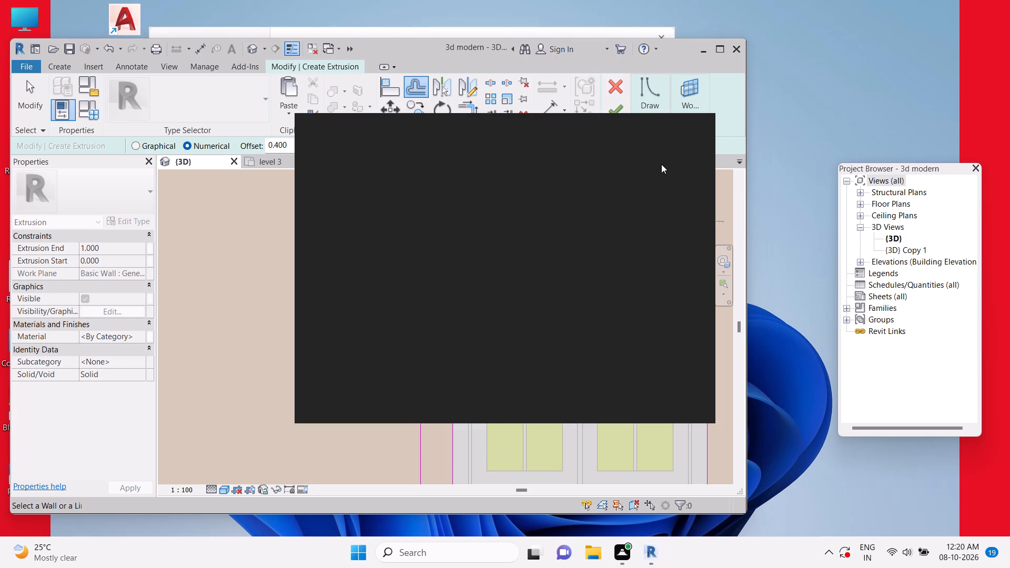
Dismiss the Autodesk notification card covering the drawing.
left_click(703, 123)
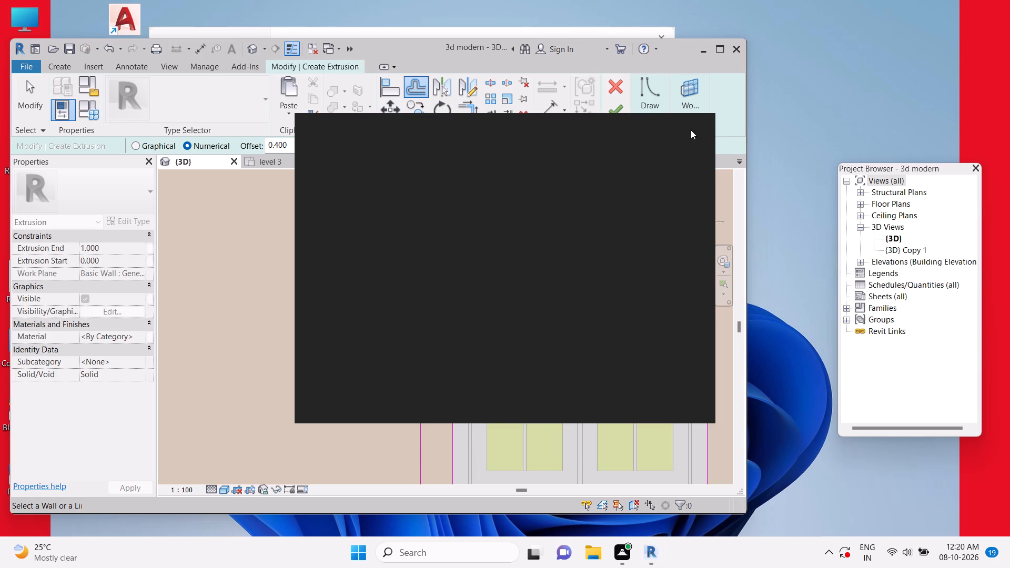
left_click(692, 127)
key("Escape")
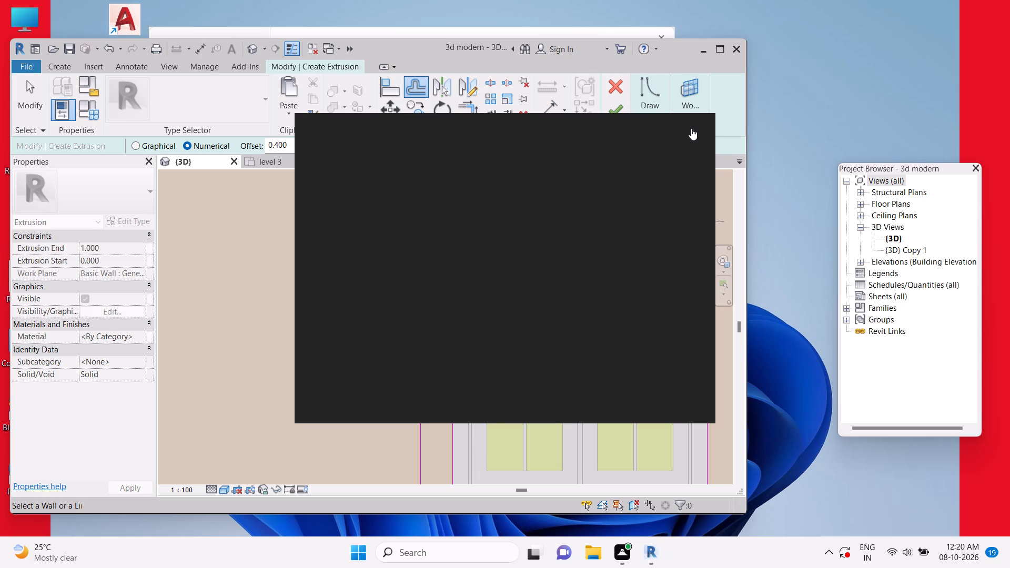
left_click(691, 128)
Offset the rectangle's right and bottom edges outward by 0.4 and finish the sketch as a window-surround extrusion with a depth of 1.000.
scroll(621, 322, "up", 1)
middle_click_drag(621, 322, 516, 270)
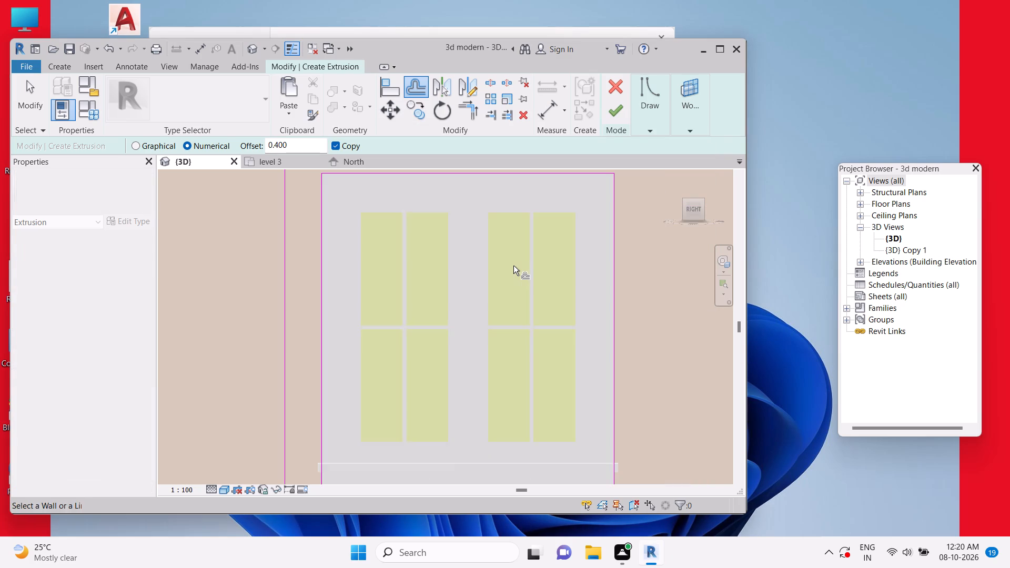
left_click(613, 270)
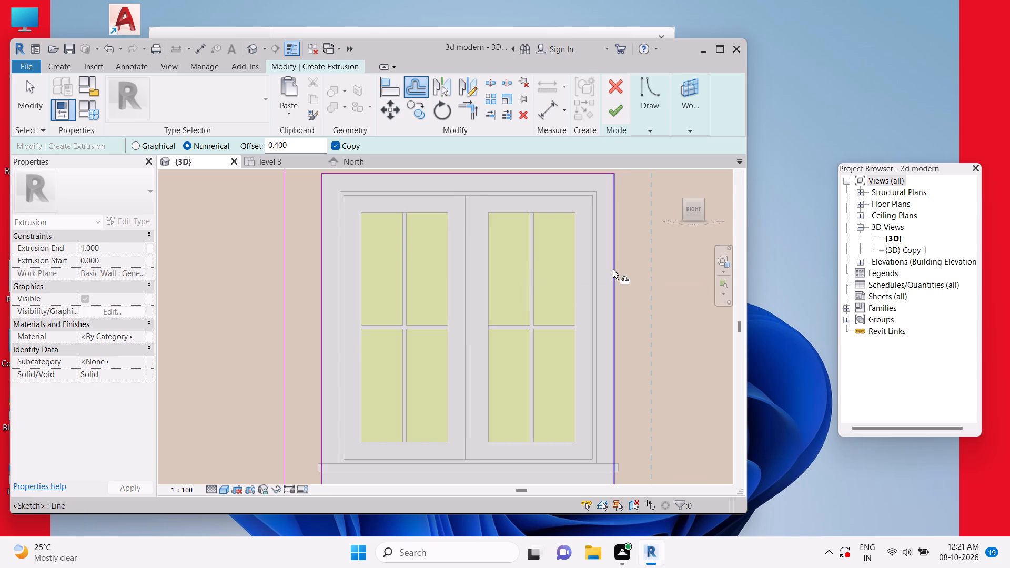
middle_click_drag(600, 369, 627, 228)
left_click(522, 347)
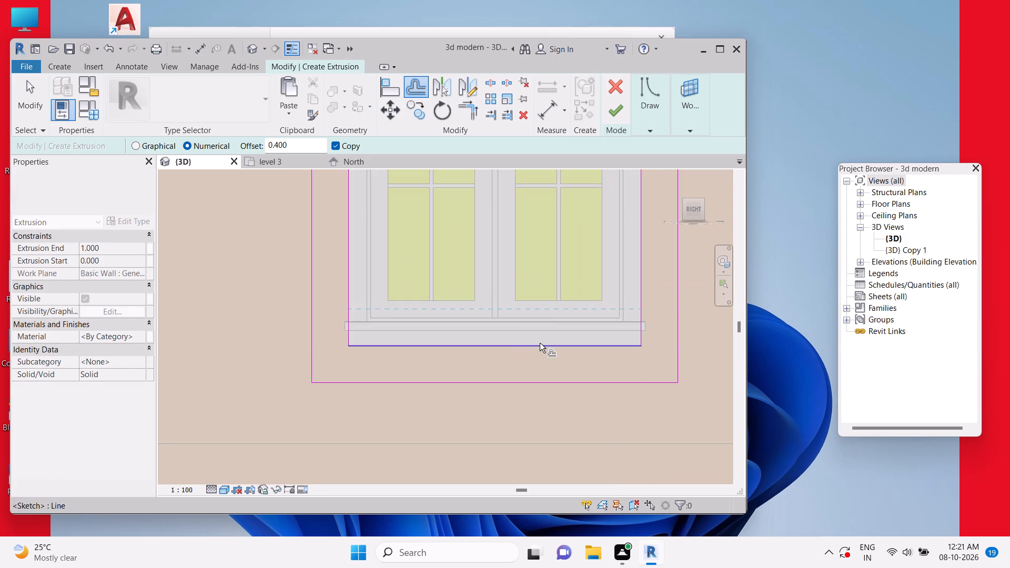
scroll(543, 342, "down", 6)
middle_click_drag(527, 270, 524, 283)
key("Escape")
key("Escape")
key("Escape")
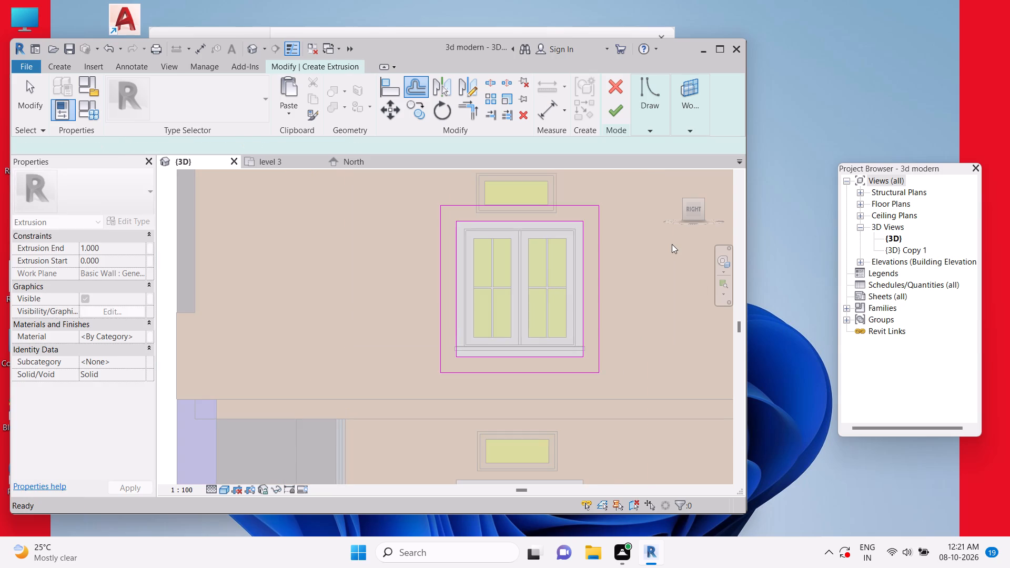
left_click(620, 109)
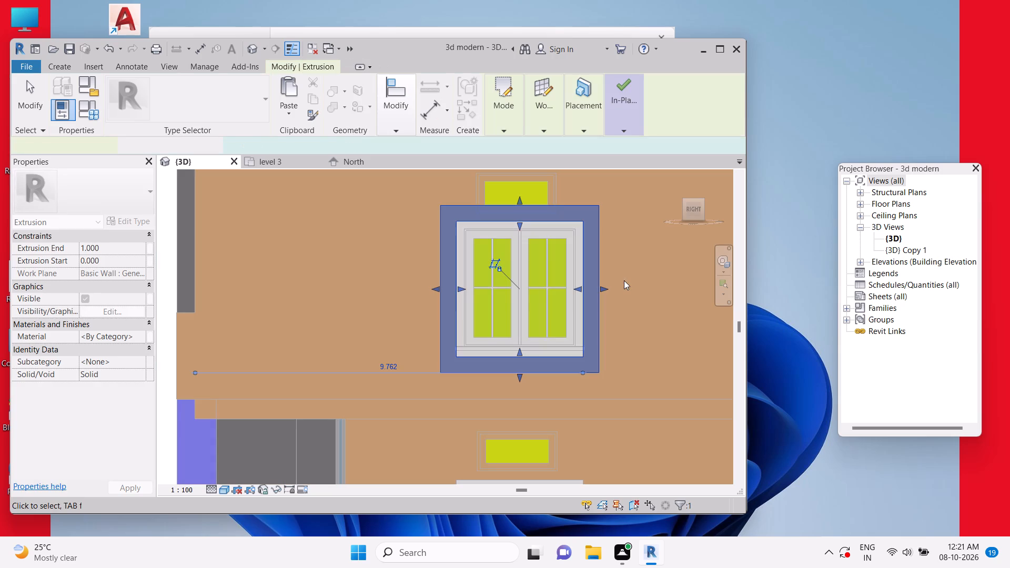
key("Escape")
With multiple copying on, copy the window surround from its inner top-left corner to the matching corner of the second top-storey window.
middle_click_drag(651, 378, 612, 395, "shift")
middle_click_drag(485, 405, 515, 407)
scroll(513, 407, "up", 1, "shift")
left_click(693, 209)
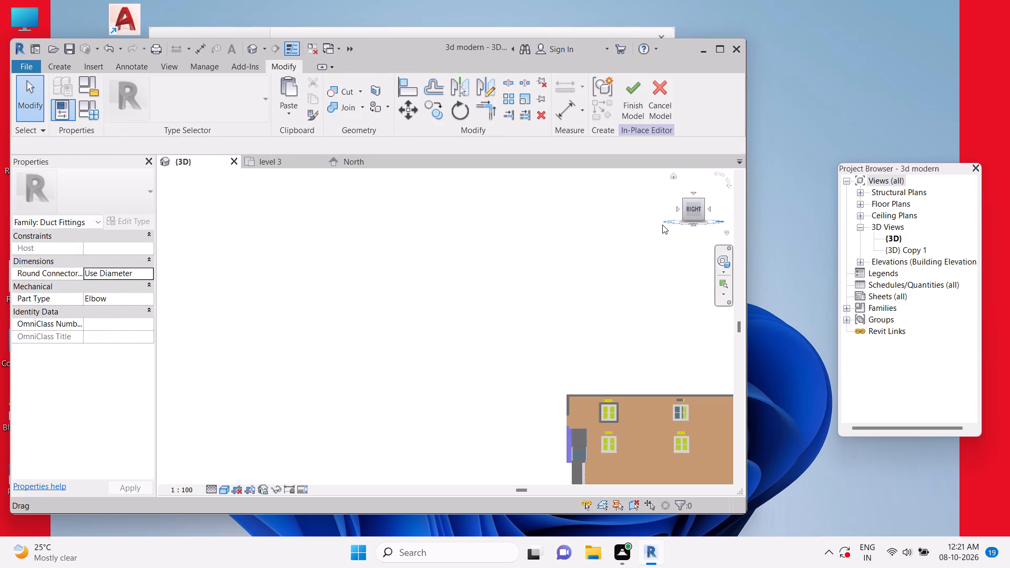
scroll(395, 286, "up", 10)
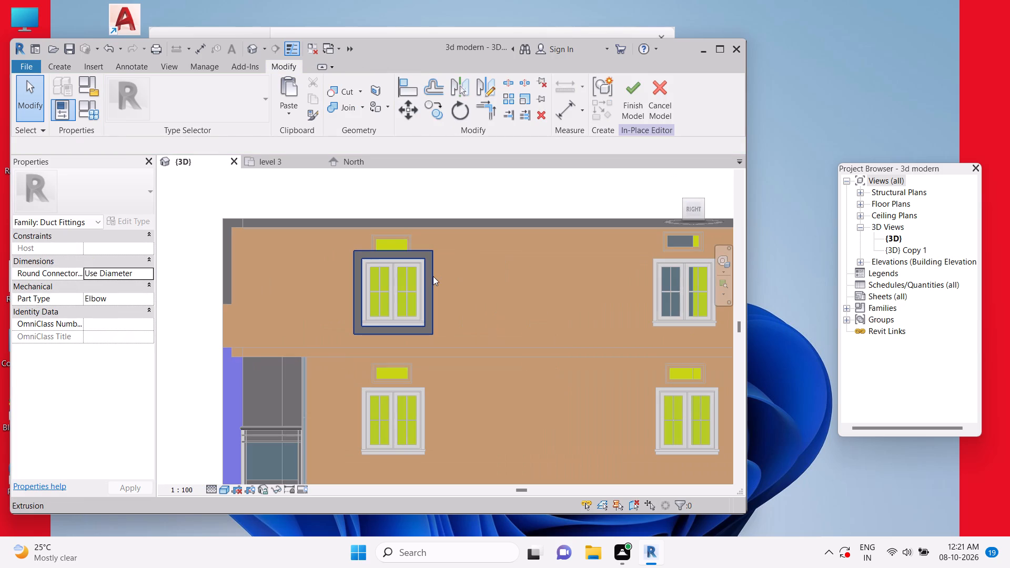
left_click(433, 276)
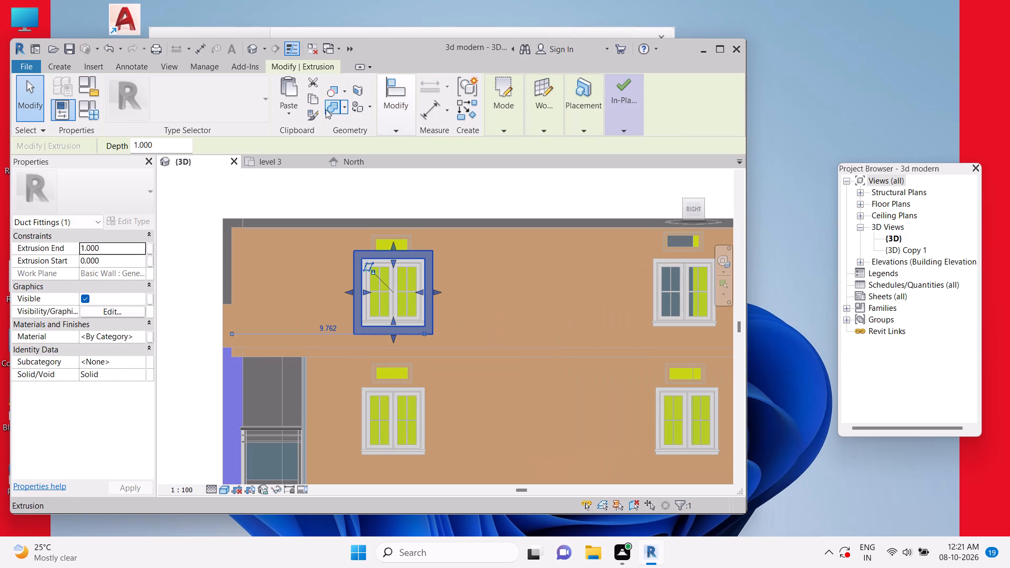
key("c")
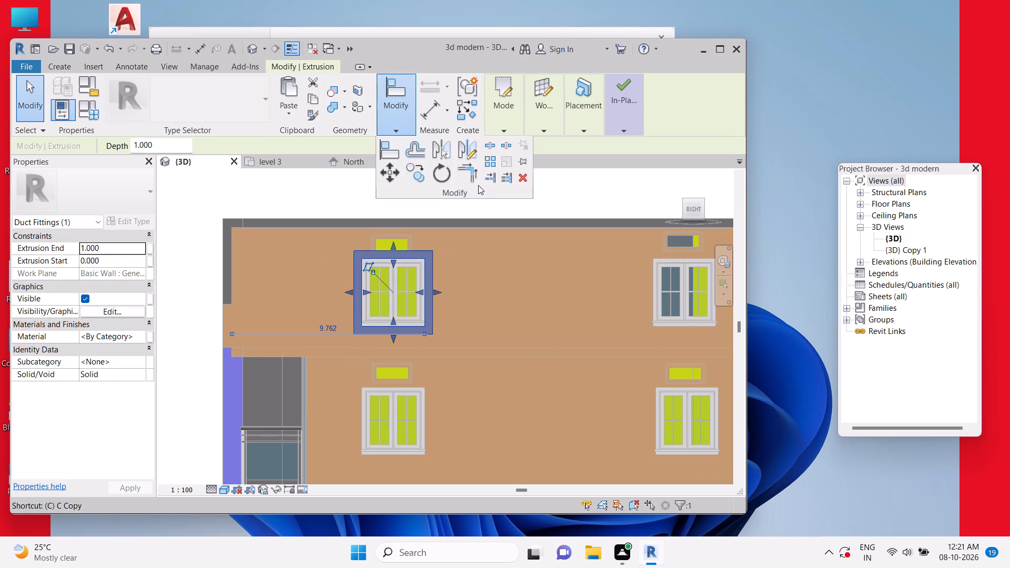
key("o")
scroll(358, 279, "up", 9)
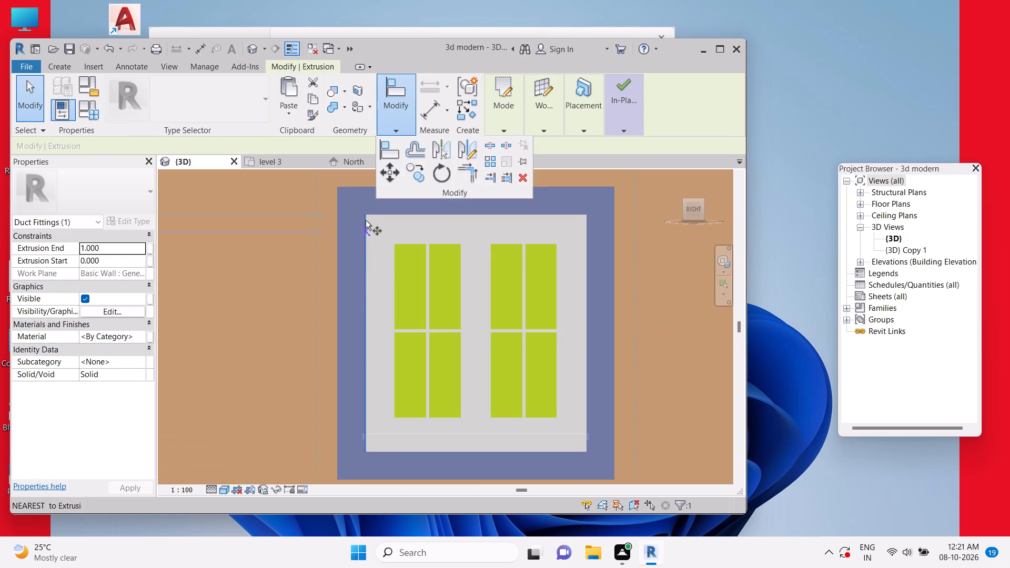
scroll(365, 217, "up", 4)
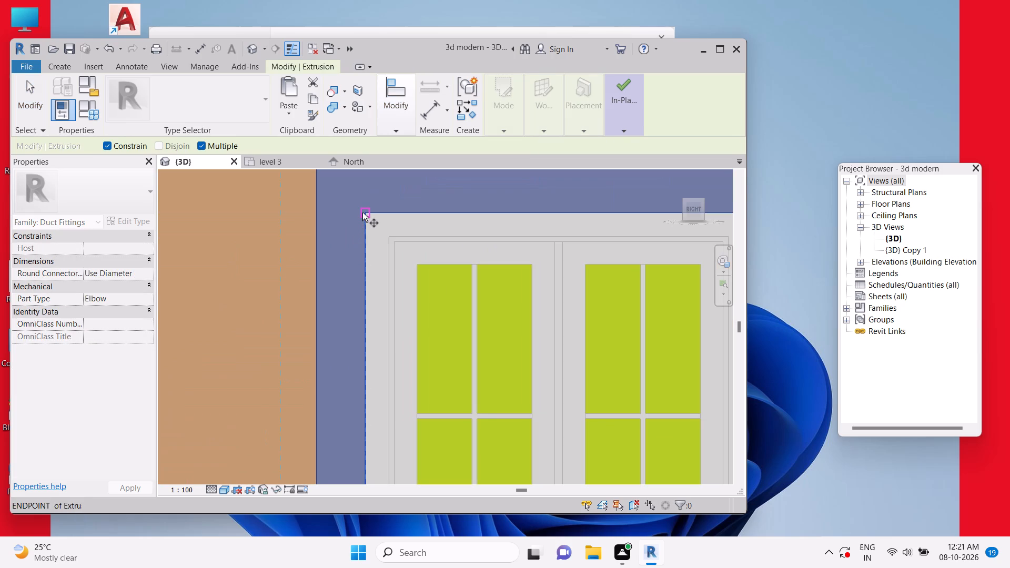
left_click(362, 211)
scroll(419, 238, "down", 13)
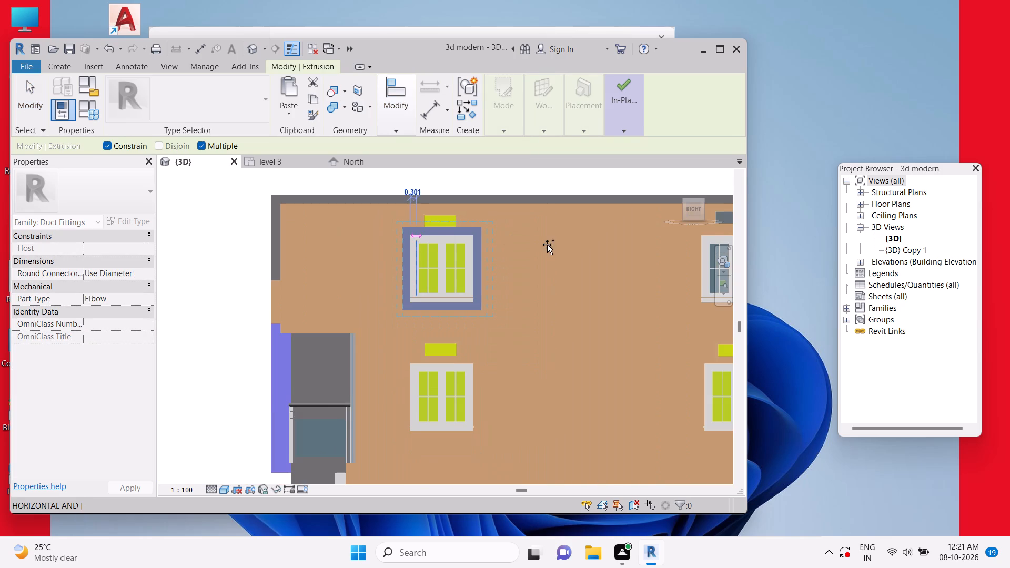
middle_click_drag(547, 245, 325, 267)
scroll(525, 263, "up", 10)
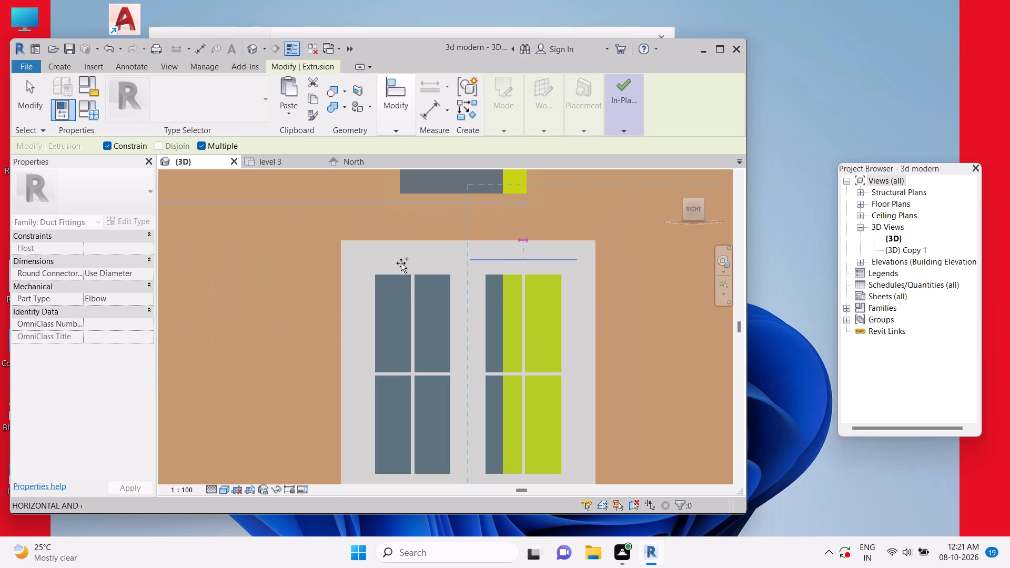
scroll(341, 257, "up", 4)
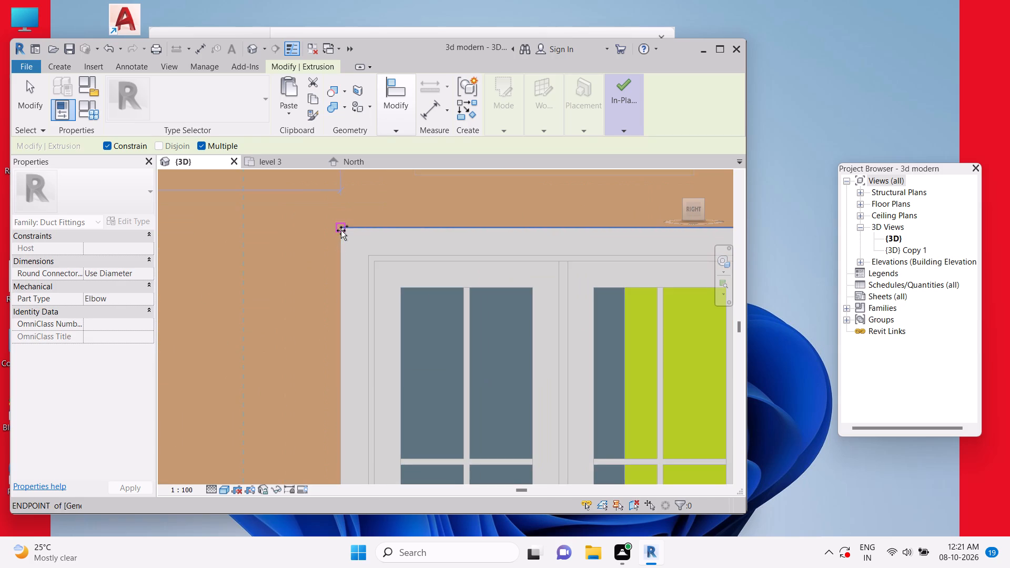
left_click(341, 230)
scroll(413, 239, "down", 12)
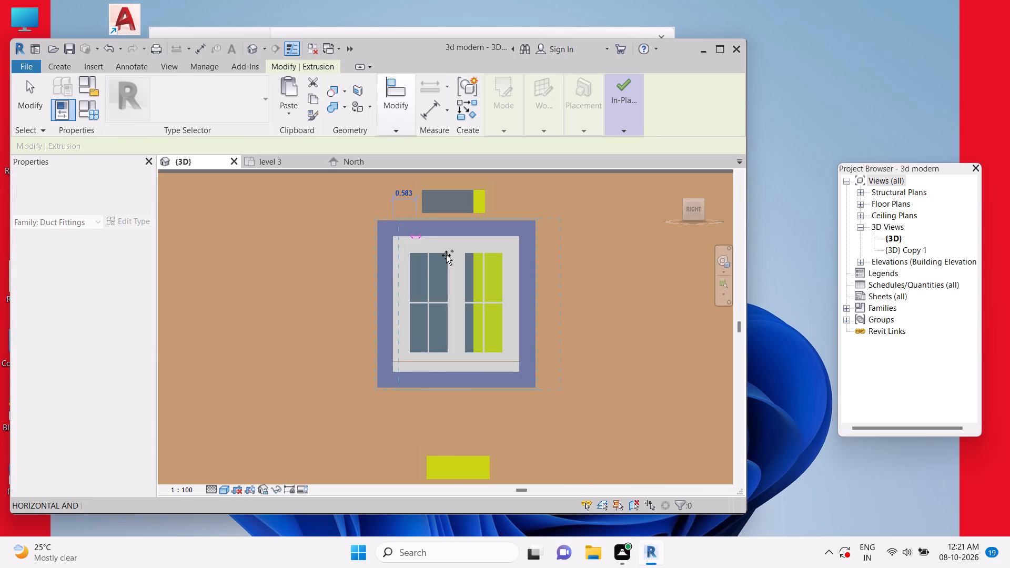
Place another copy of the window surround on the third top-storey window, at the frame's upper-left corner.
middle_click_drag(577, 275, 291, 281)
scroll(486, 268, "up", 7)
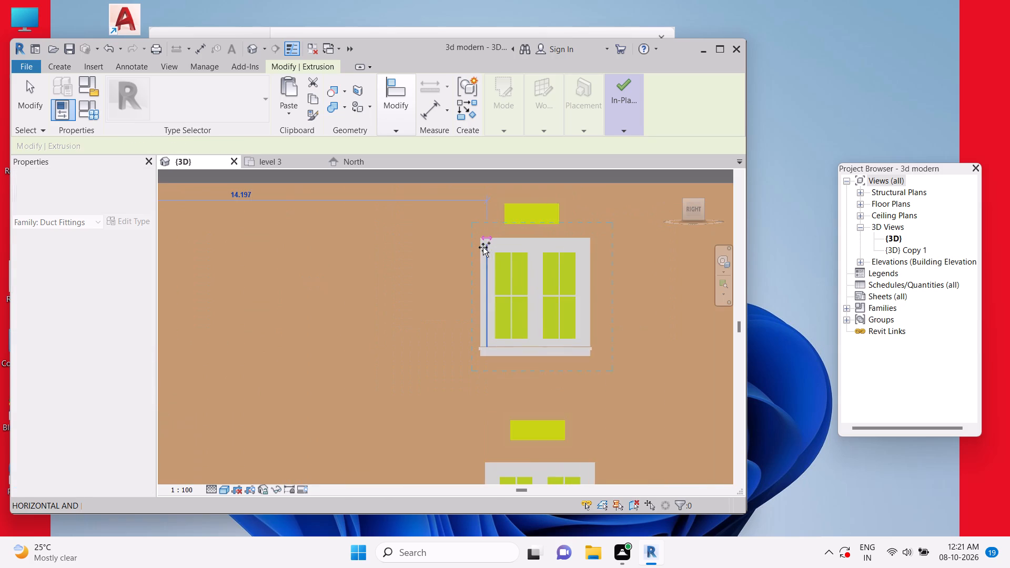
scroll(483, 247, "up", 5)
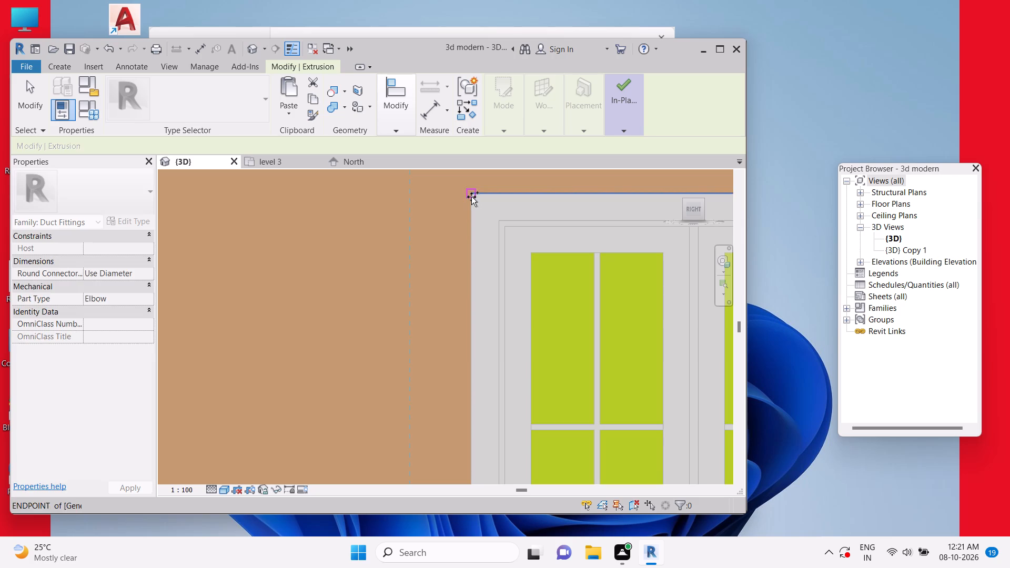
left_click(471, 197)
Place a further surround copy on the lower-storey window directly beneath the third top-storey window and end the copying.
scroll(472, 196, "down", 15)
middle_click_drag(516, 350, 522, 307)
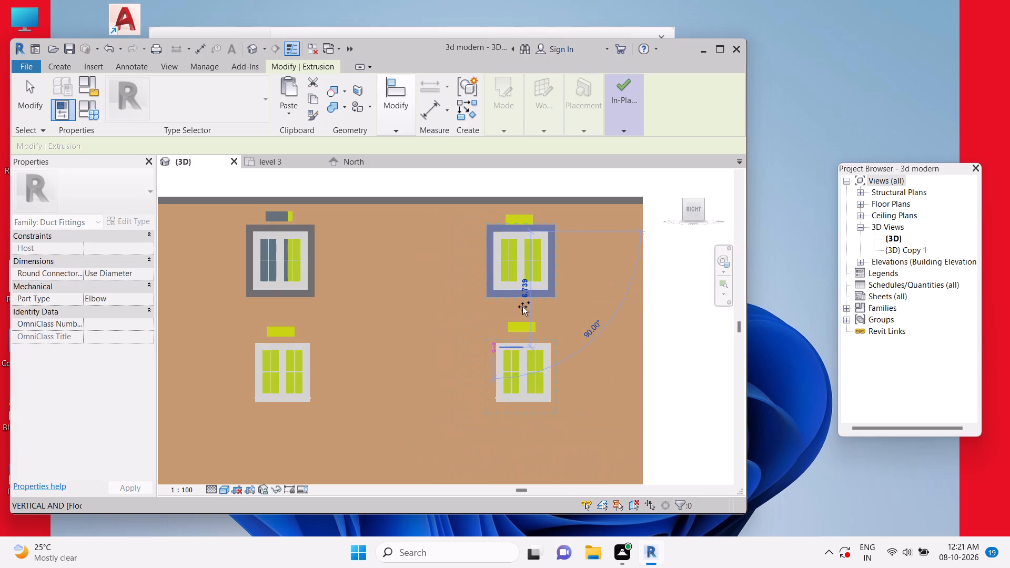
middle_click_drag(522, 307, 523, 298)
scroll(502, 305, "up", 15)
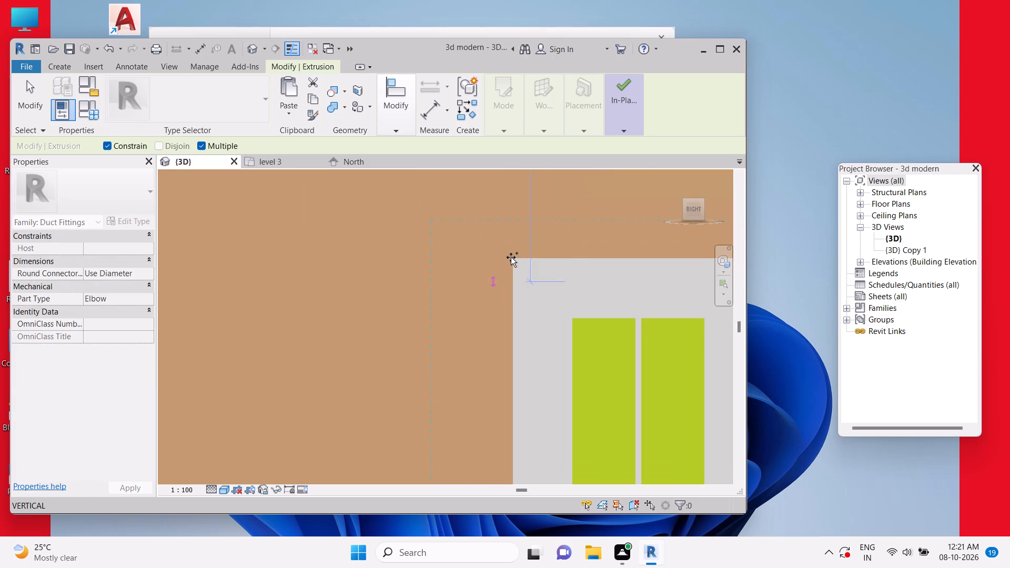
left_click(511, 257)
scroll(565, 257, "down", 8)
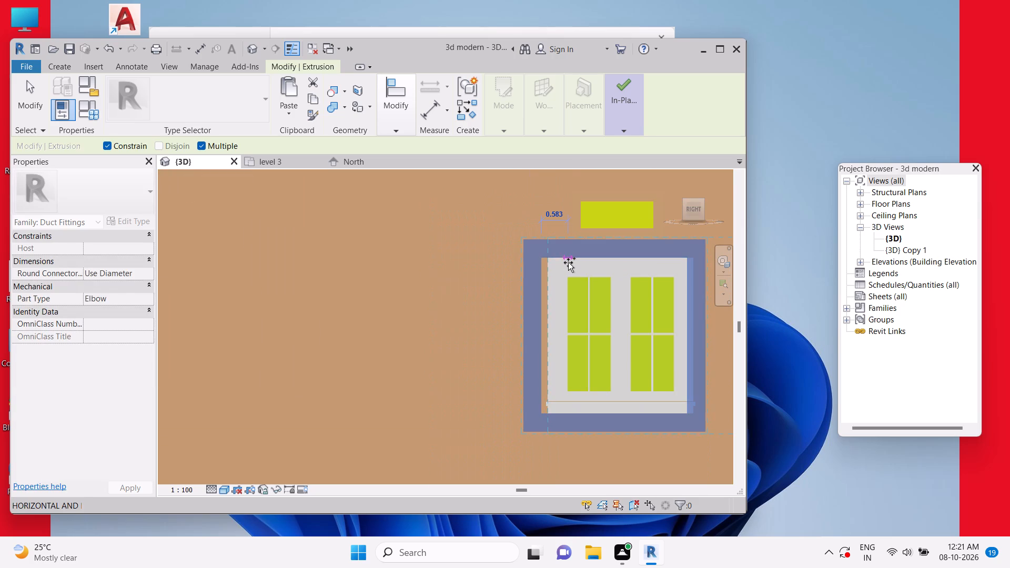
key("Escape")
key("Escape")
key("Escape")
key("Escape")
key("Escape")
key("Escape")
key("Escape")
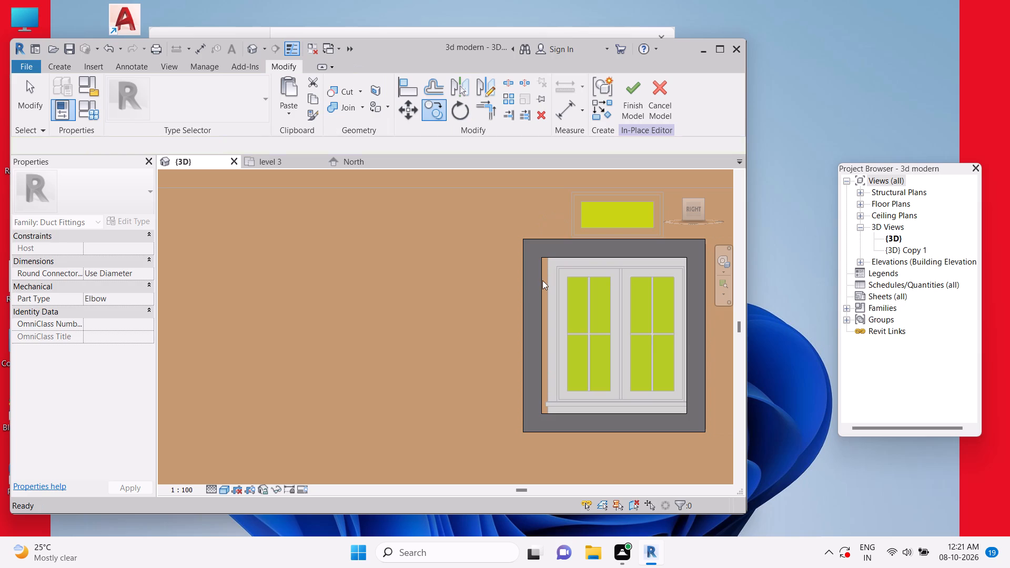
Nudge the new lower-storey surround two increments sideways so its inner edge lines up with the window frame.
left_click(539, 279)
key("Right")
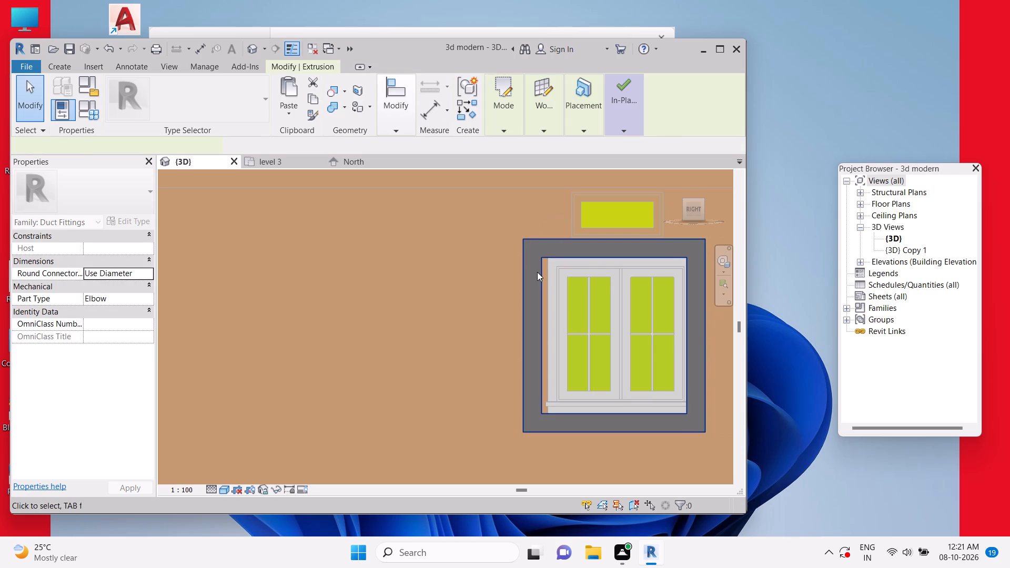
key("Right")
scroll(541, 267, "down", 8)
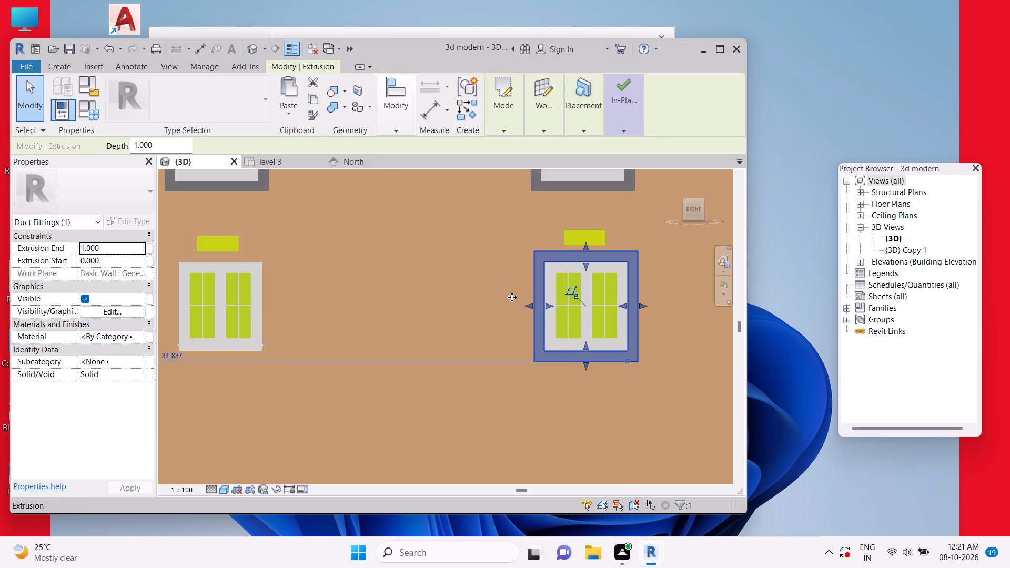
middle_click_drag(412, 299, 509, 320)
key("Escape")
key("Escape")
key("Escape")
Copy the middle top-storey window surround down to the upper-left frame corner of the window directly below it.
scroll(328, 297, "up", 1)
middle_click_drag(332, 300, 348, 307)
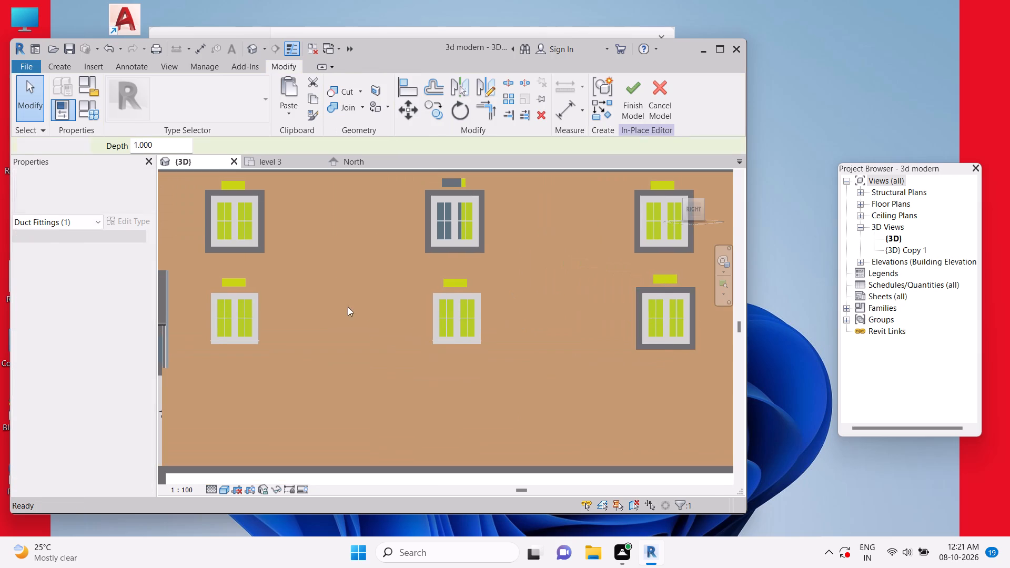
key("Escape")
key("Escape")
key("Escape")
left_click(484, 252)
scroll(468, 195, "up", 4)
middle_click_drag(466, 212, 464, 257)
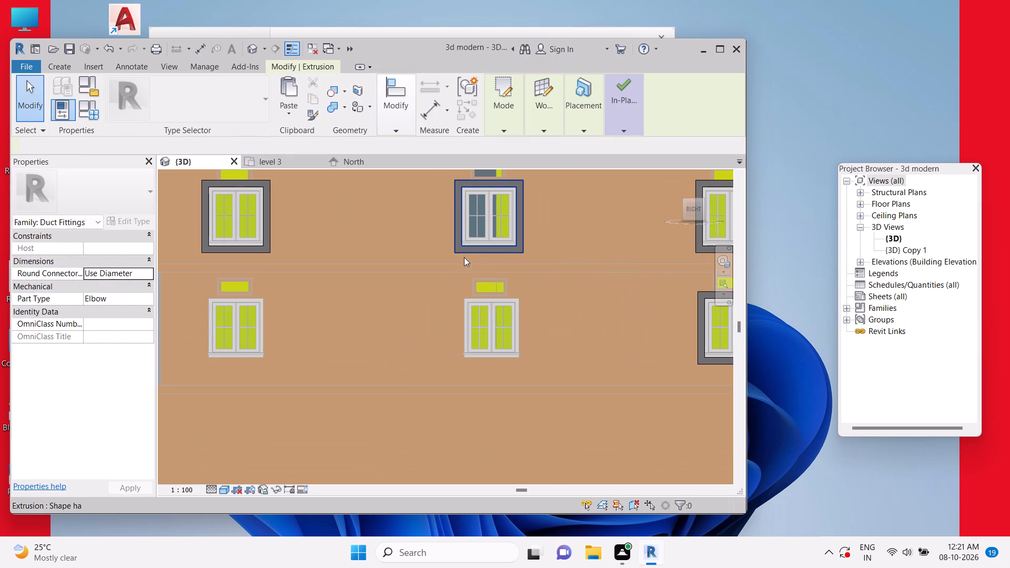
middle_click_drag(464, 257, 457, 325)
middle_click_drag(452, 224, 450, 238)
scroll(450, 238, "up", 1)
scroll(445, 327, "up", 5)
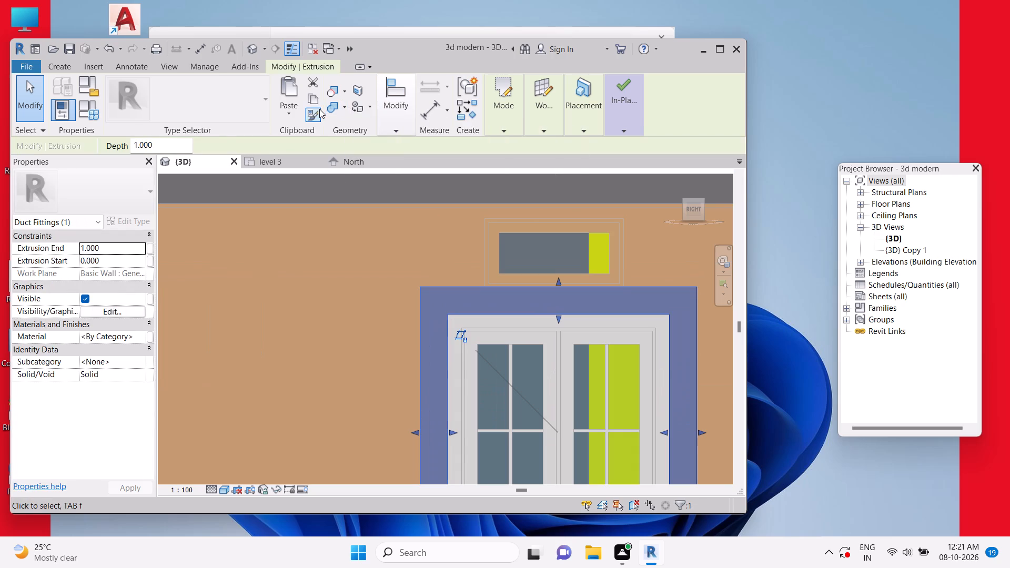
type("CO")
scroll(461, 308, "up", 3)
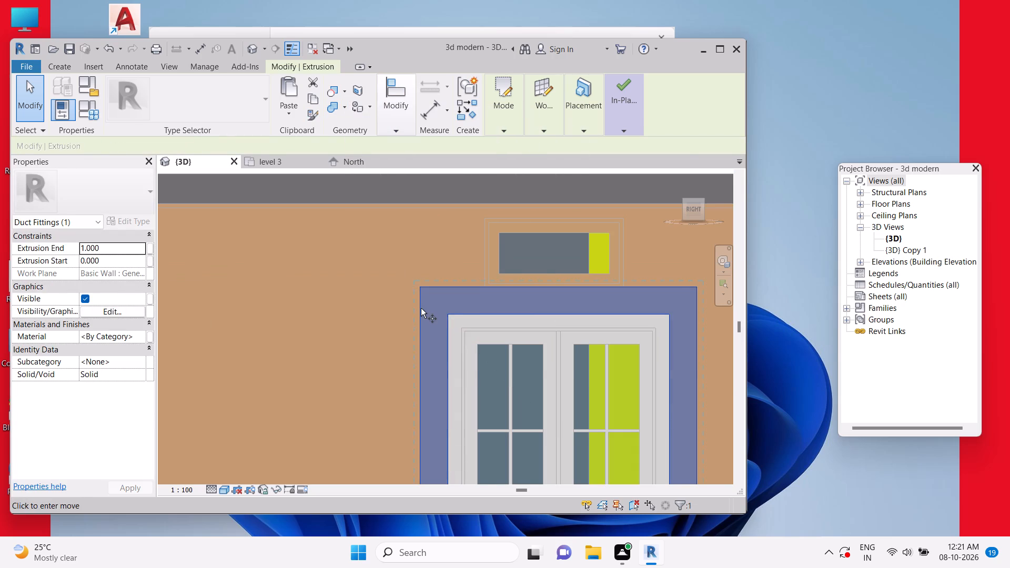
scroll(421, 308, "up", 1)
left_click(440, 321)
scroll(512, 263, "down", 9)
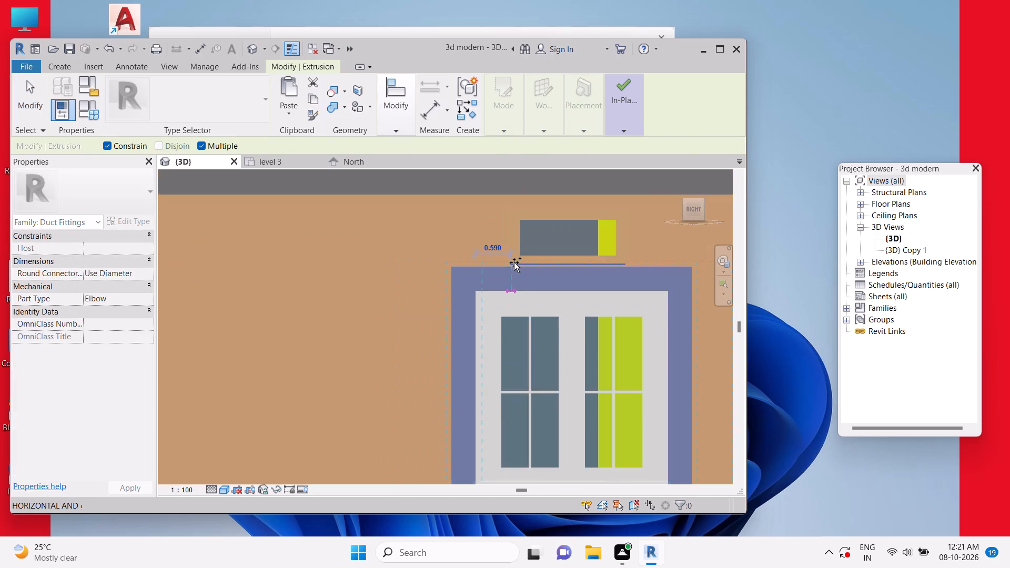
scroll(514, 262, "down", 3)
scroll(509, 428, "up", 11)
middle_click_drag(503, 425, 508, 321)
scroll(501, 316, "up", 4)
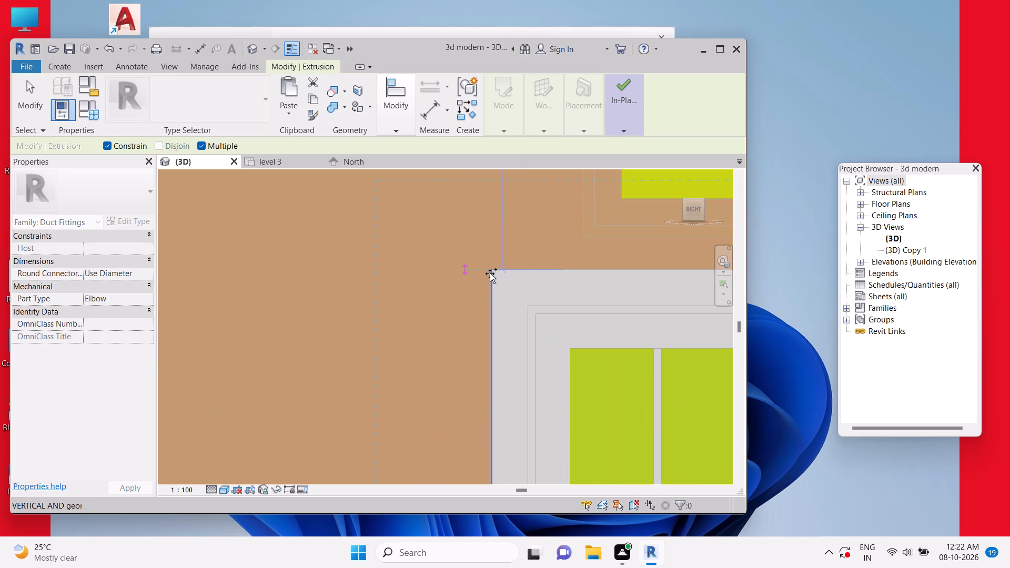
left_click(490, 269)
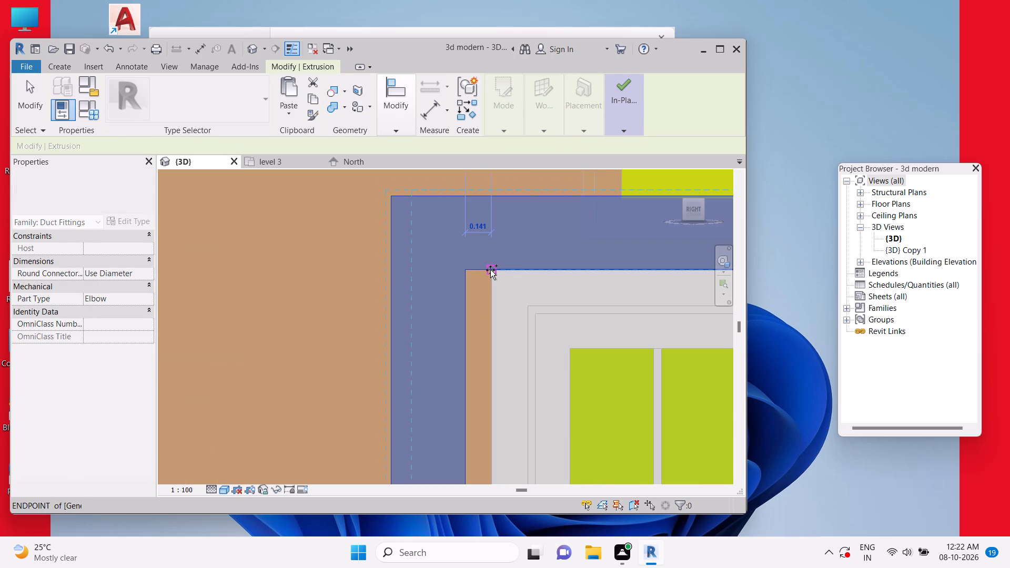
scroll(516, 265, "down", 11)
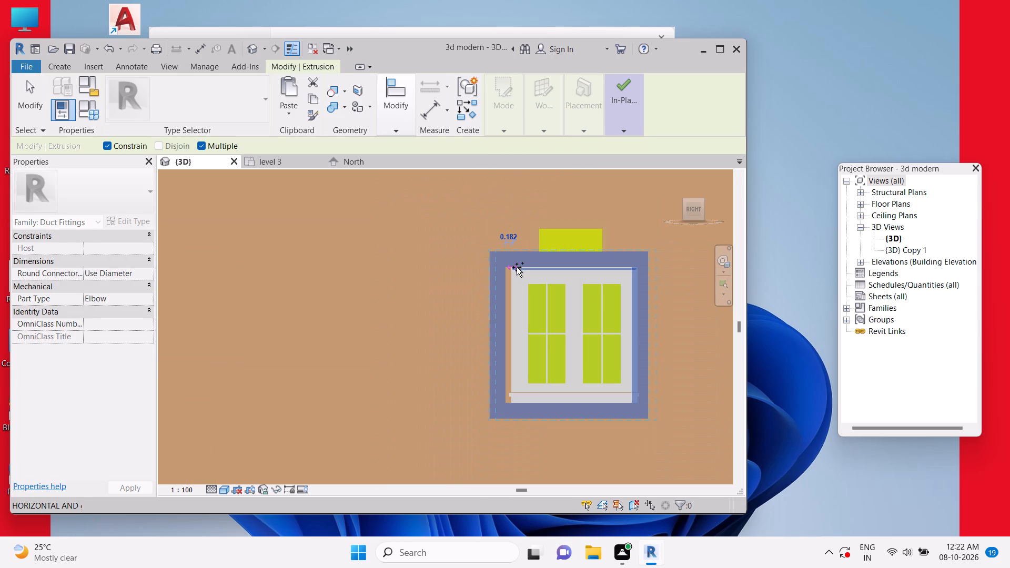
key("Escape")
key("Escape")
key("Escape")
key("Escape")
key("Escape")
key("Escape")
key("Escape")
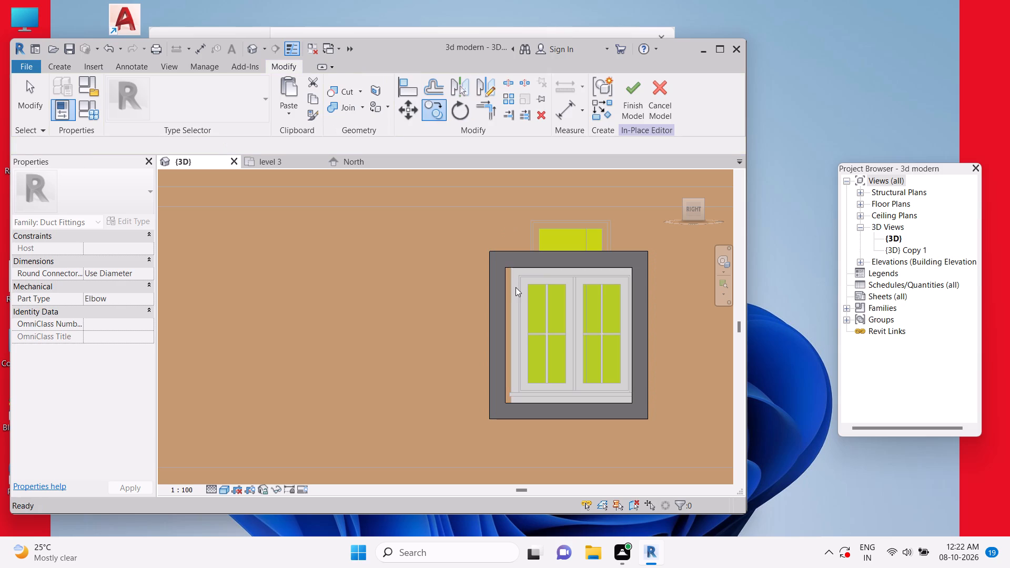
key("Escape")
key("Escape")
Nudge the surround on the middle lower-storey window sideways until its inner edge lines up with the window frame.
left_click(500, 285)
scroll(514, 279, "up", 4)
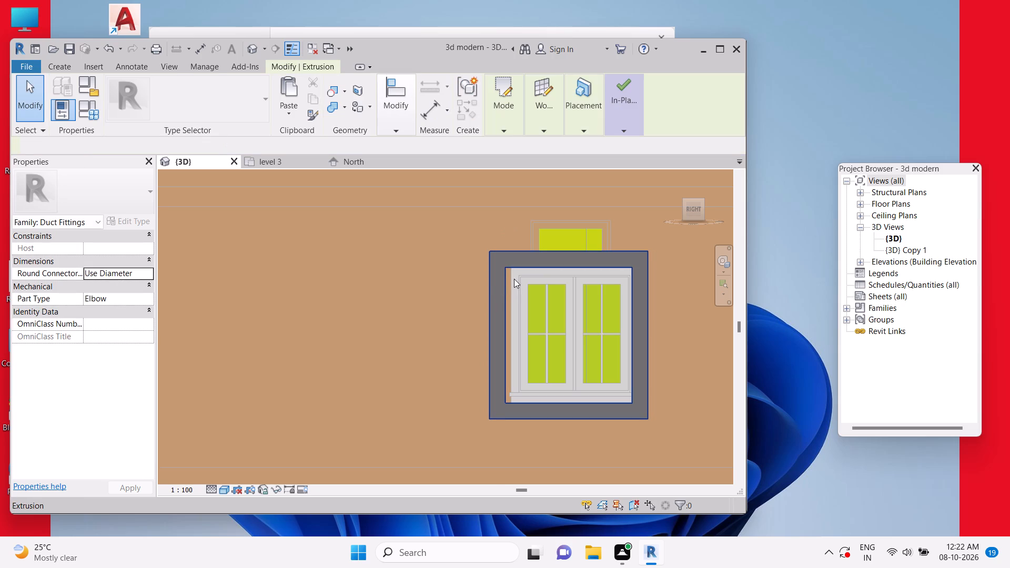
scroll(514, 279, "up", 1)
key("Right")
key("Right")
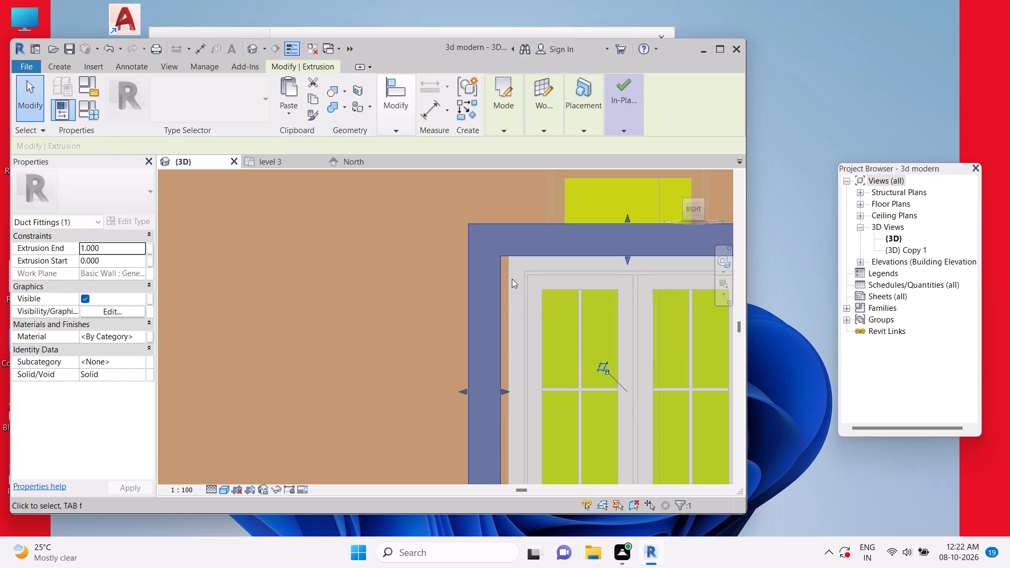
key("Right")
key("Right")
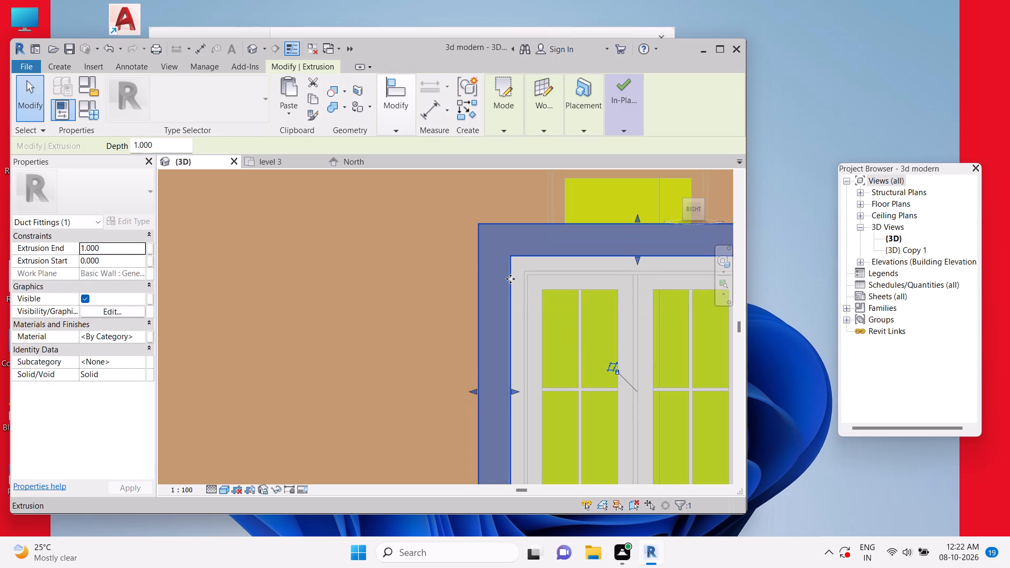
key("Left")
scroll(517, 283, "down", 4)
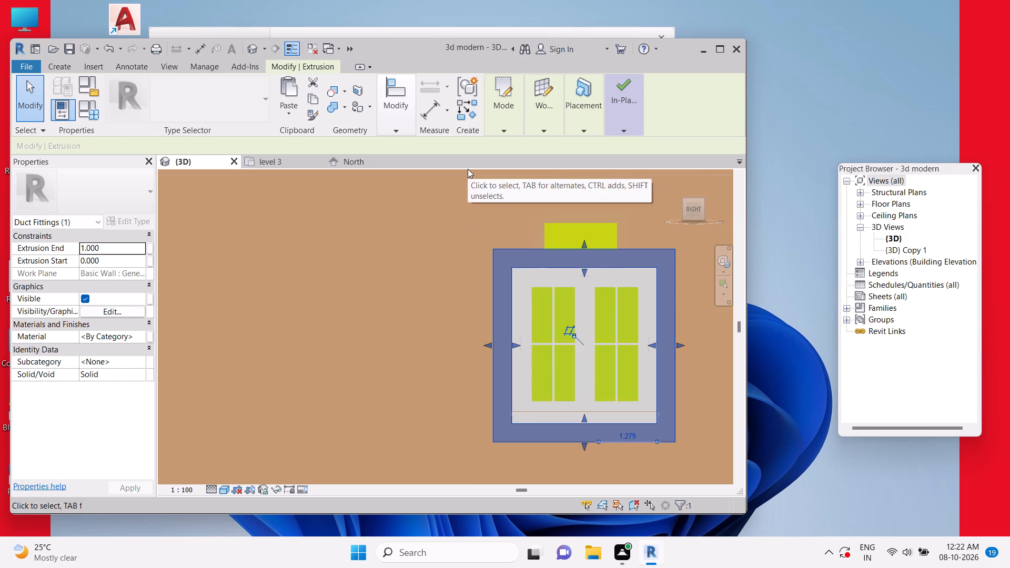
Copy the middle lower-storey surround from its inner upper-left corner to the matching corner of the window nearest the balcony.
type("CO")
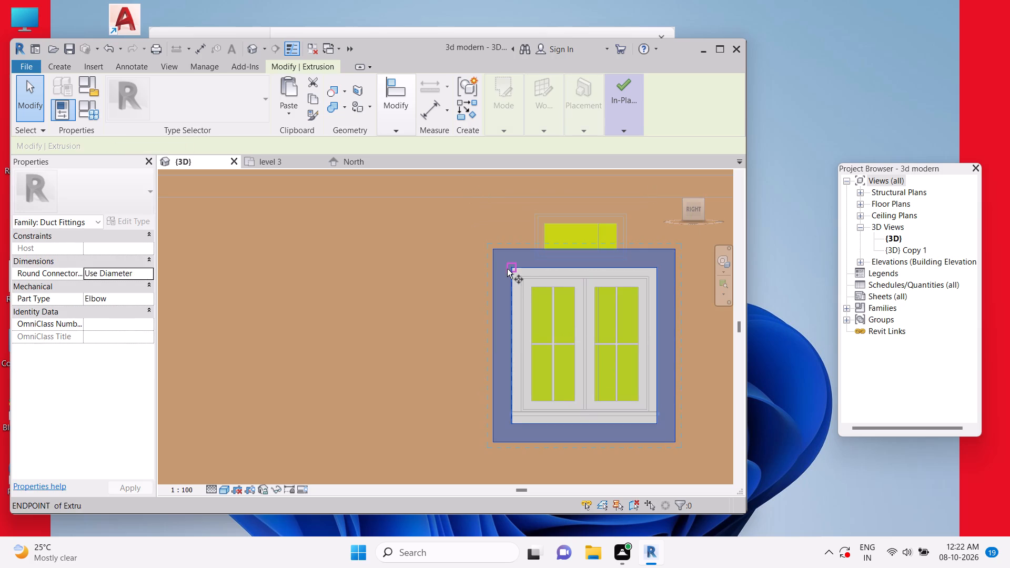
left_click(508, 269)
scroll(534, 268, "down", 8)
scroll(316, 278, "up", 3)
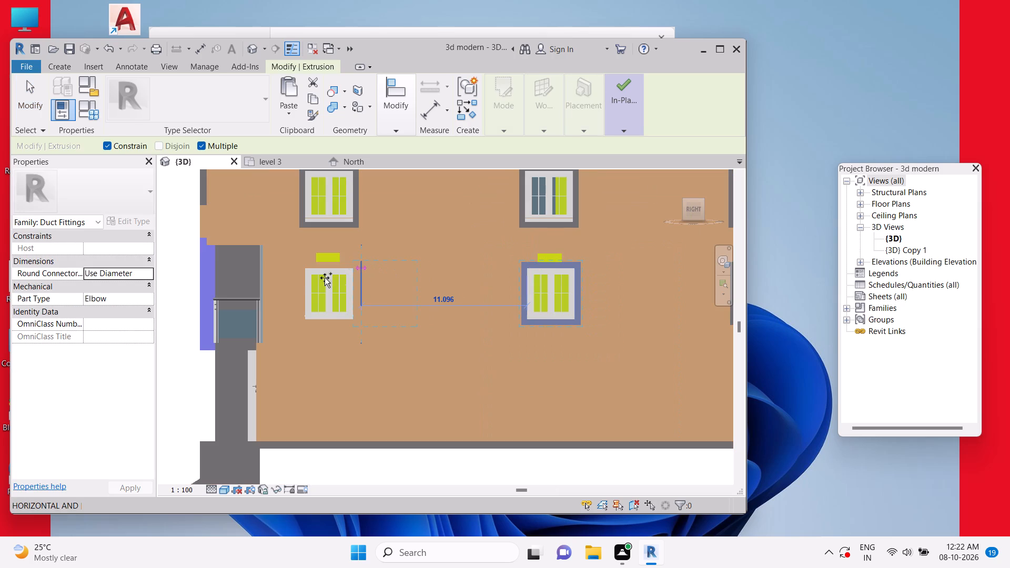
scroll(325, 278, "up", 11)
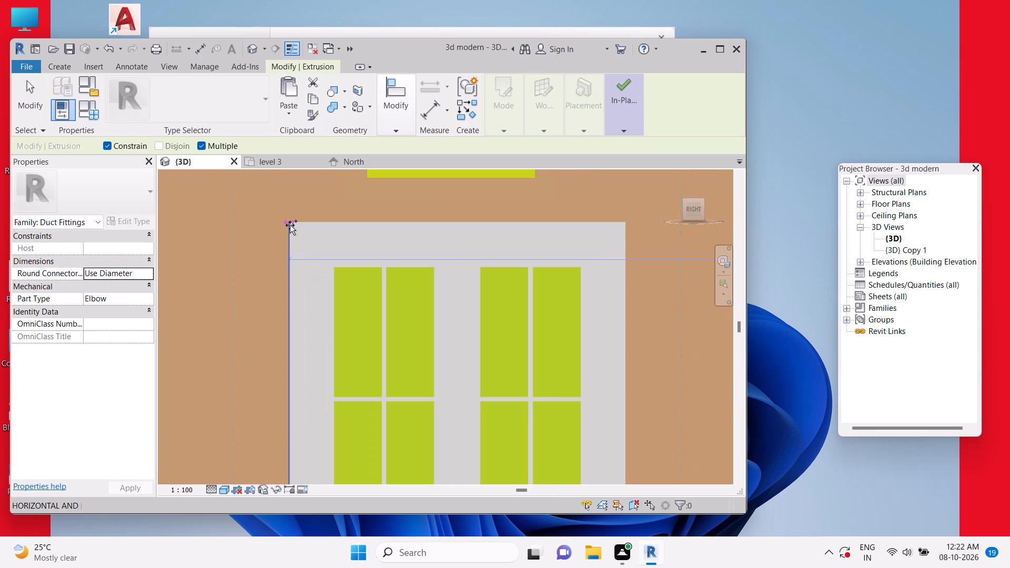
left_click(290, 225)
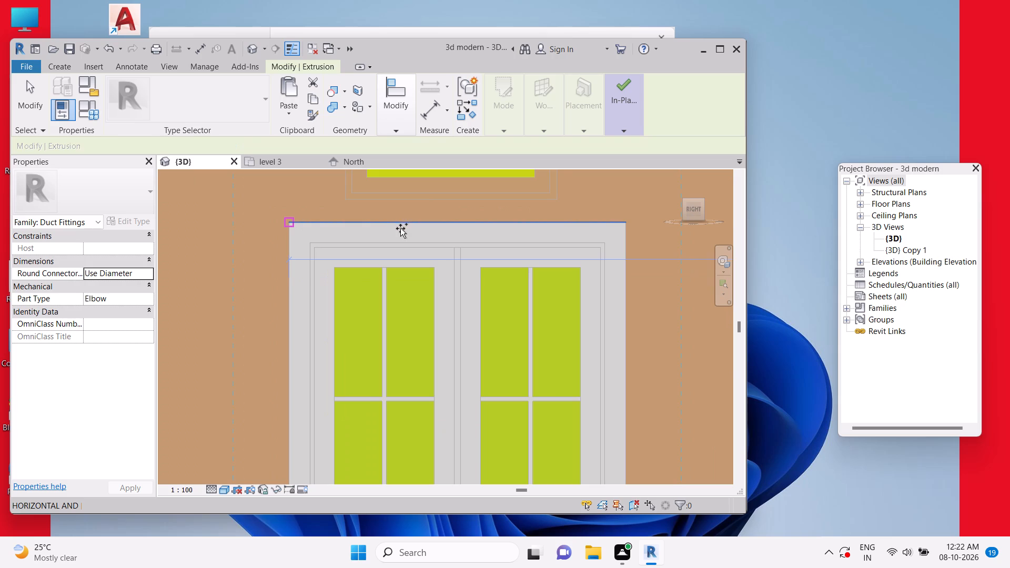
key("Escape")
key("Escape")
key("Escape")
scroll(403, 252, "down", 3)
key("Escape")
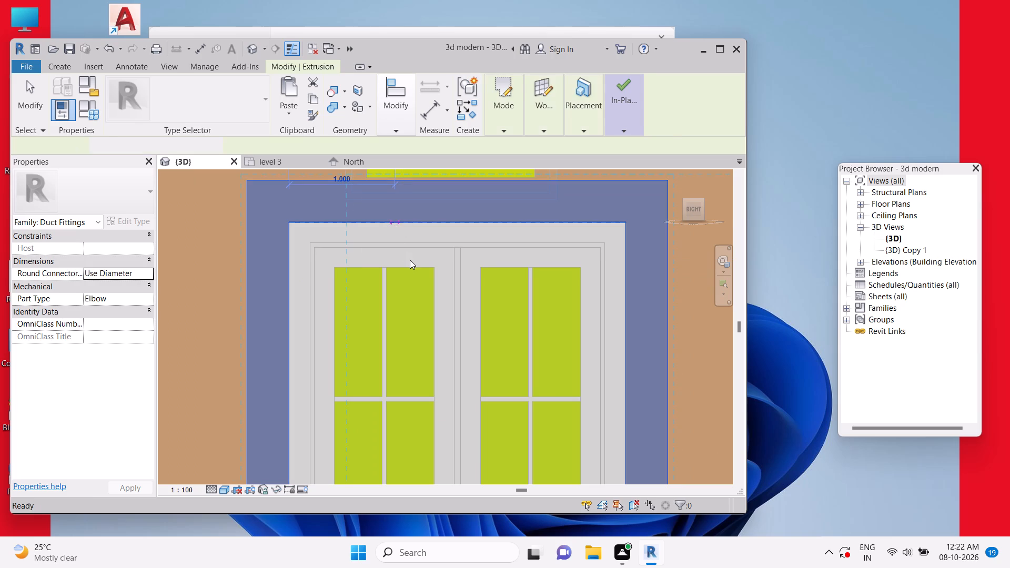
key("Escape")
scroll(443, 268, "down", 6)
Finish the in-place model of the window surrounds and save the project.
left_click(628, 104)
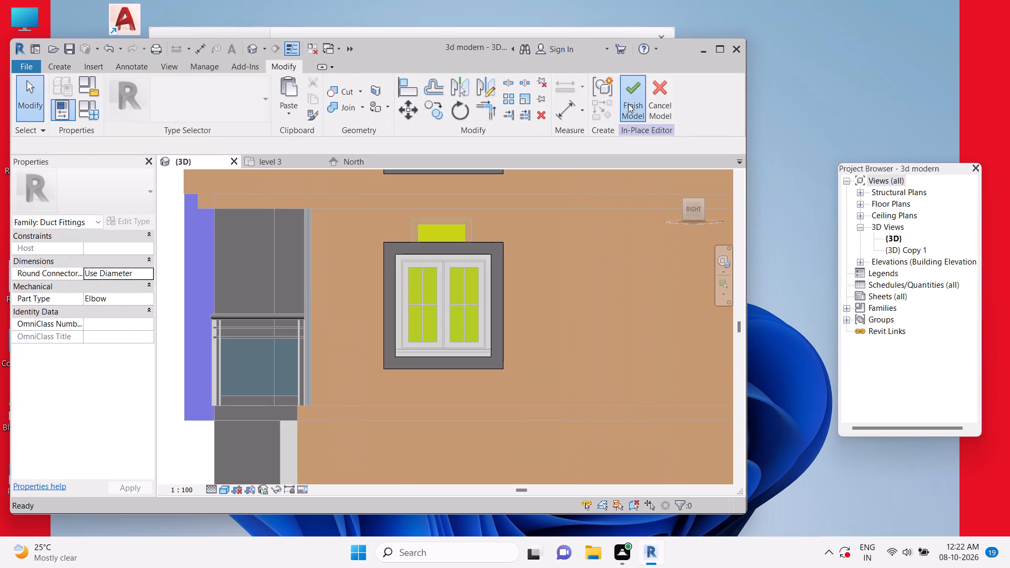
key("Escape")
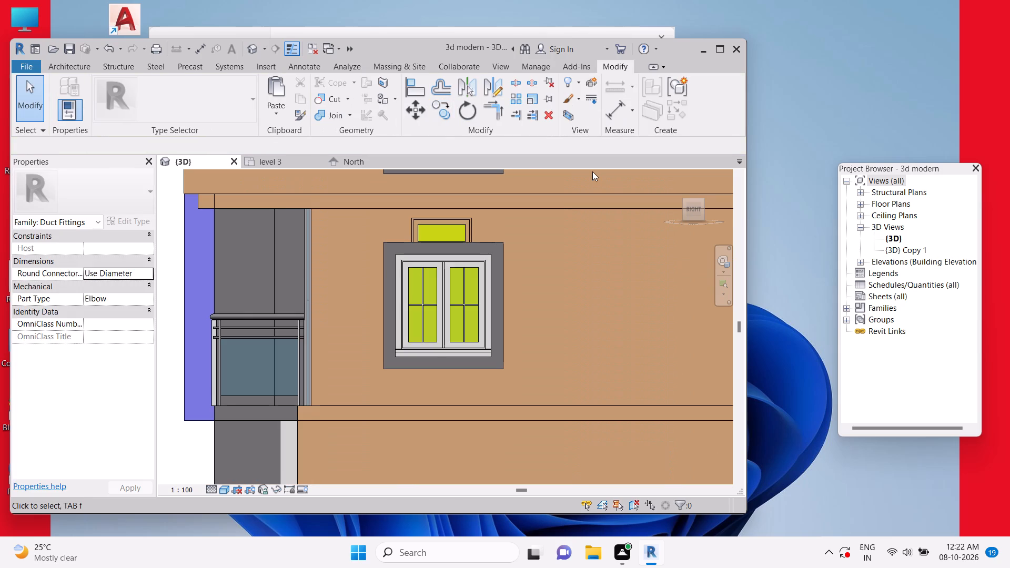
key("ctrl+s")
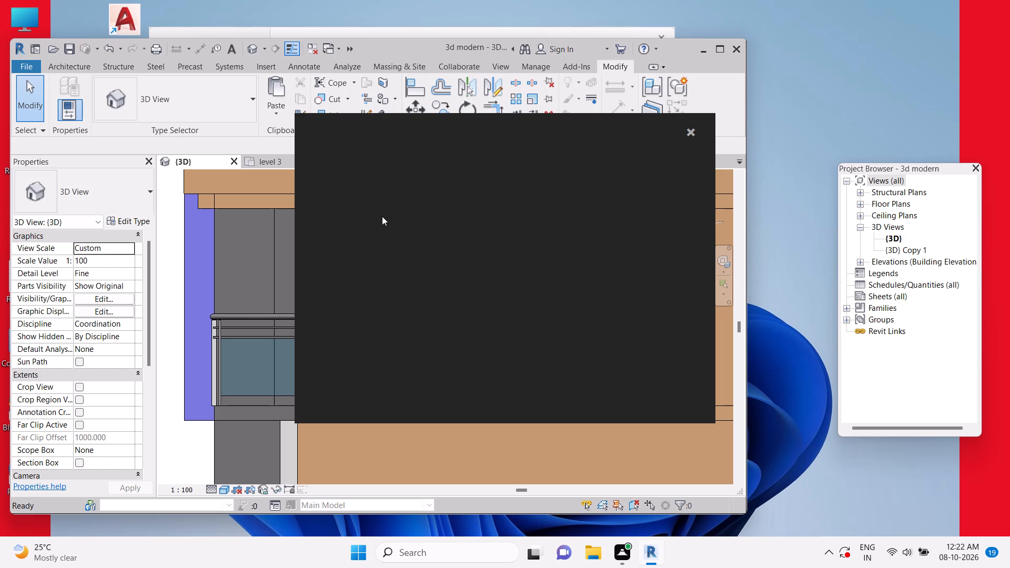
Dismiss the blank dark pop-up covering the 3D view.
key("Escape")
key("Escape")
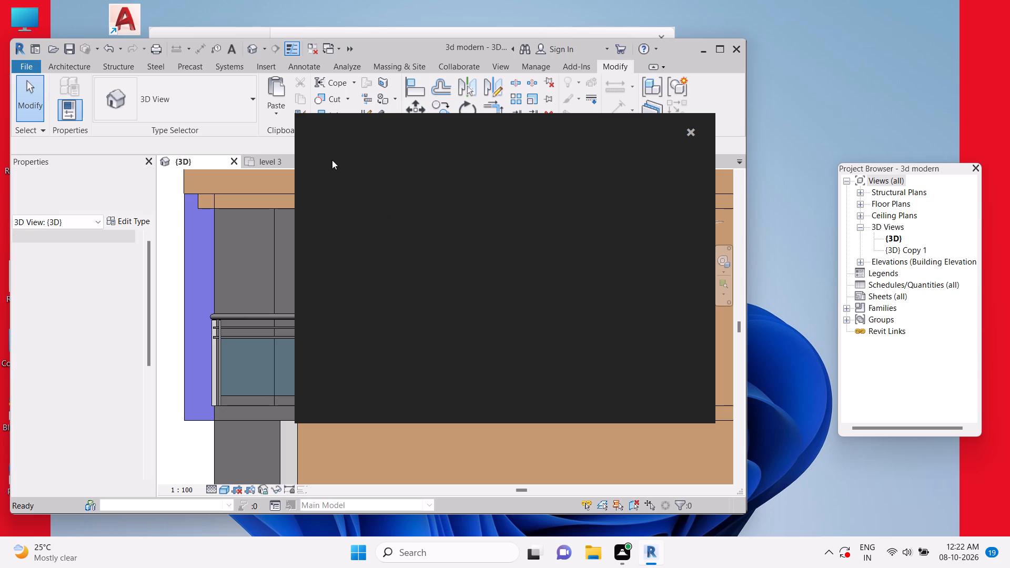
key("Escape")
key("Escape")
key("Escape")
left_click(688, 130)
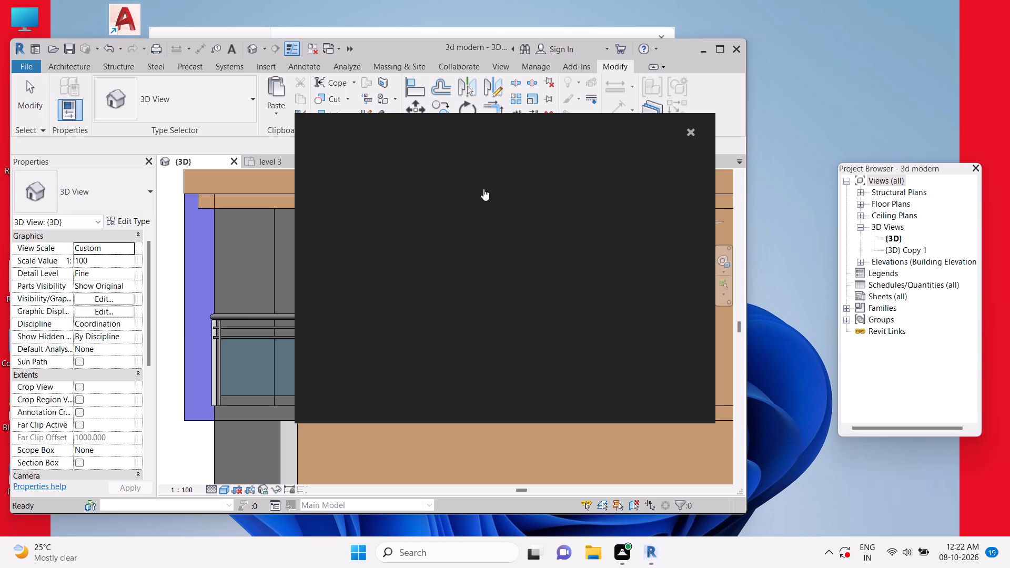
Nudge the small fixed window above the lower-storey window nearest the balcony up to a 5.410 sill height and sideways, centring it over the surround.
left_click(471, 219)
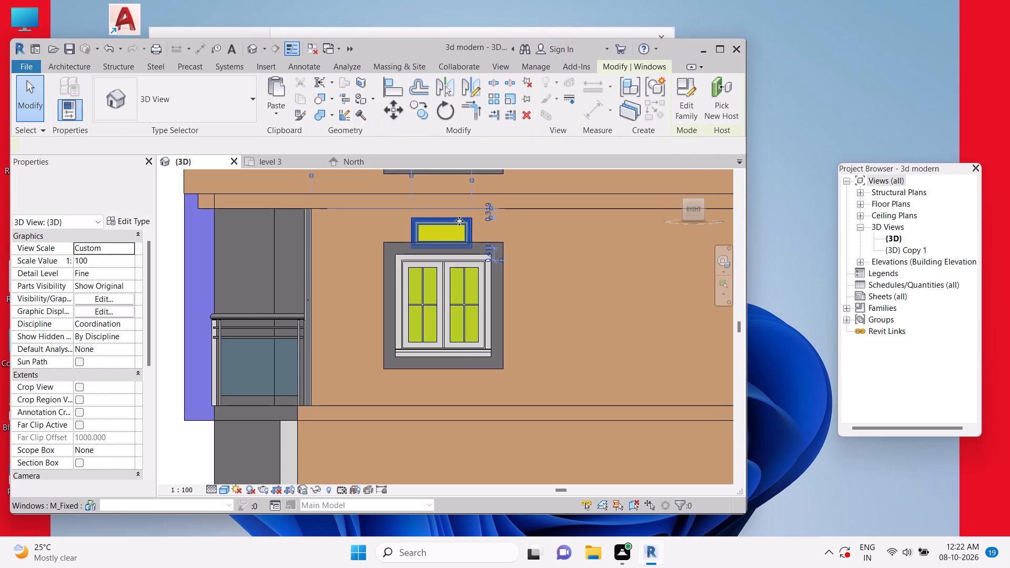
key("Up")
key("Up")
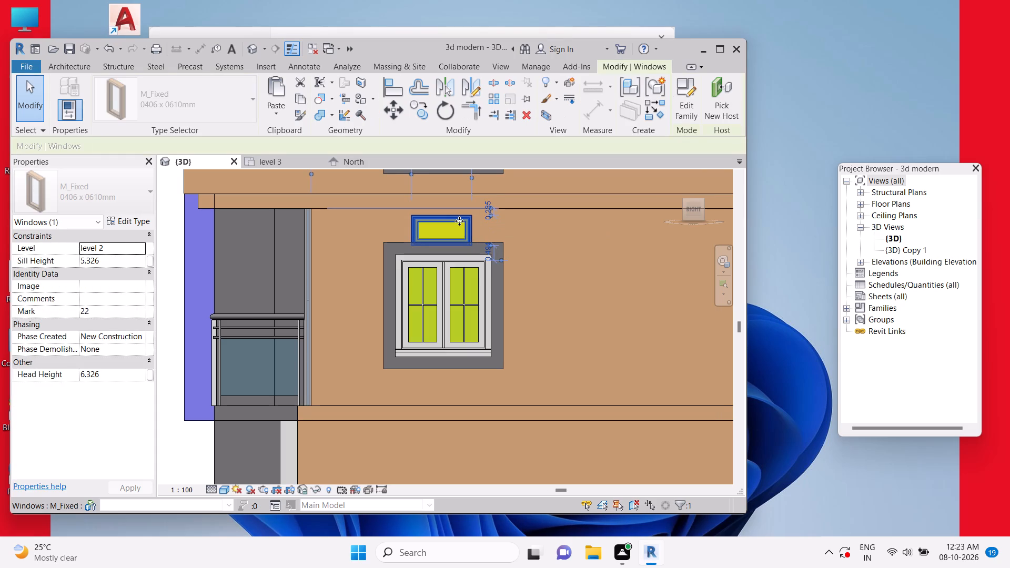
key("Up")
key("Escape")
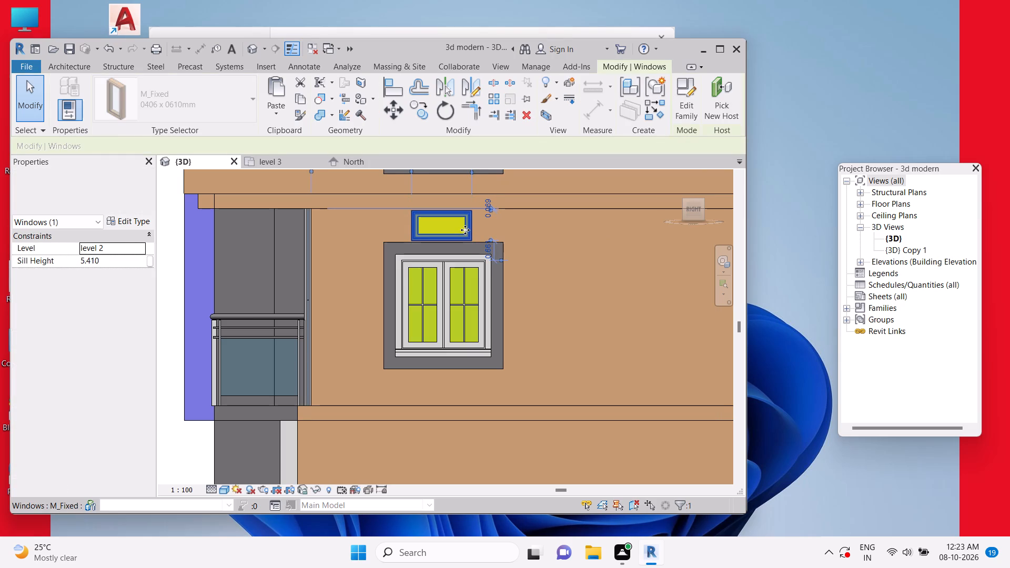
key("Escape")
key("Escape")
left_click(471, 227)
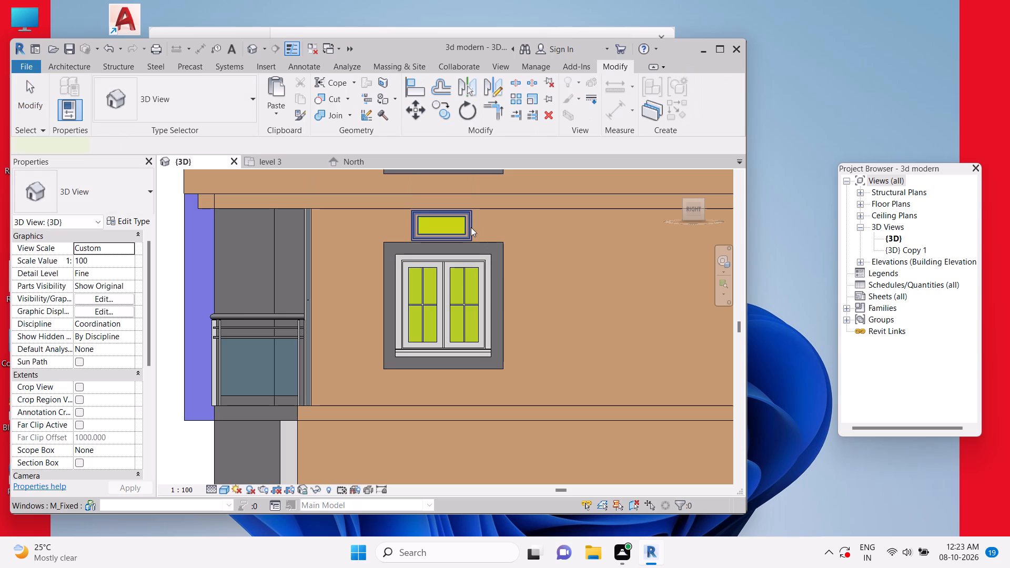
key("Right")
key("Right")
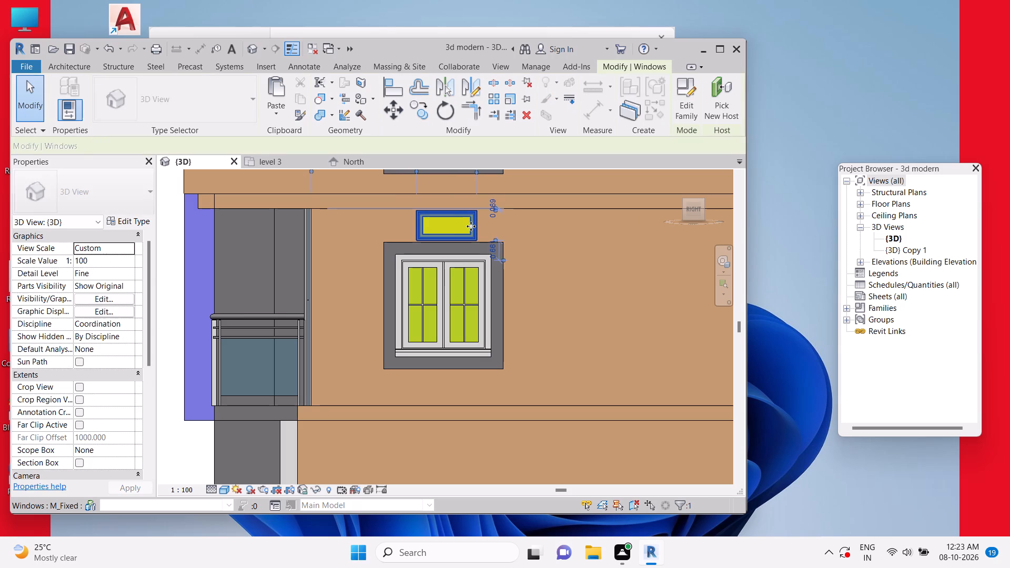
key("Escape")
key("Escape")
key("Escape")
key("Escape")
key("Escape")
key("Escape")
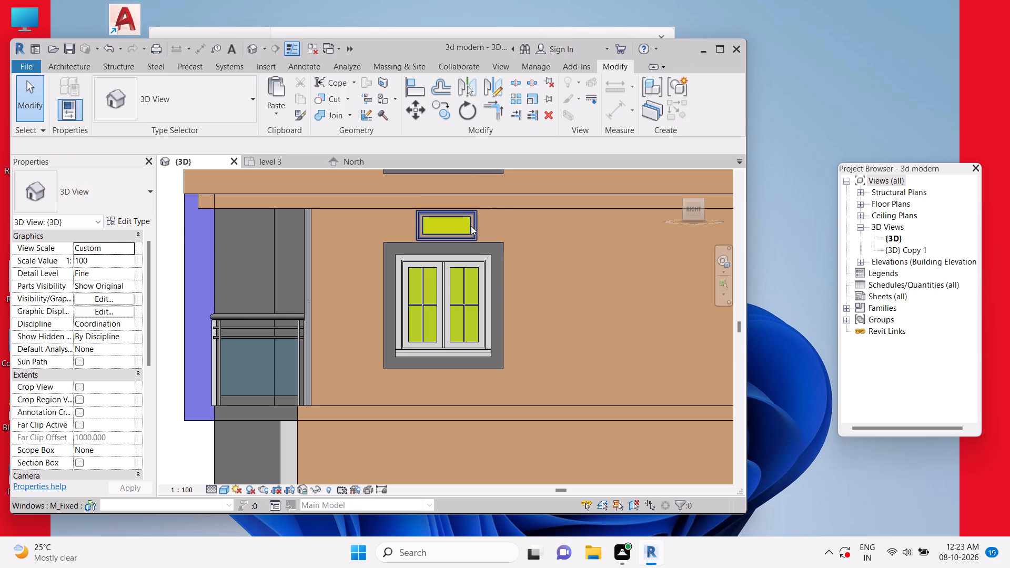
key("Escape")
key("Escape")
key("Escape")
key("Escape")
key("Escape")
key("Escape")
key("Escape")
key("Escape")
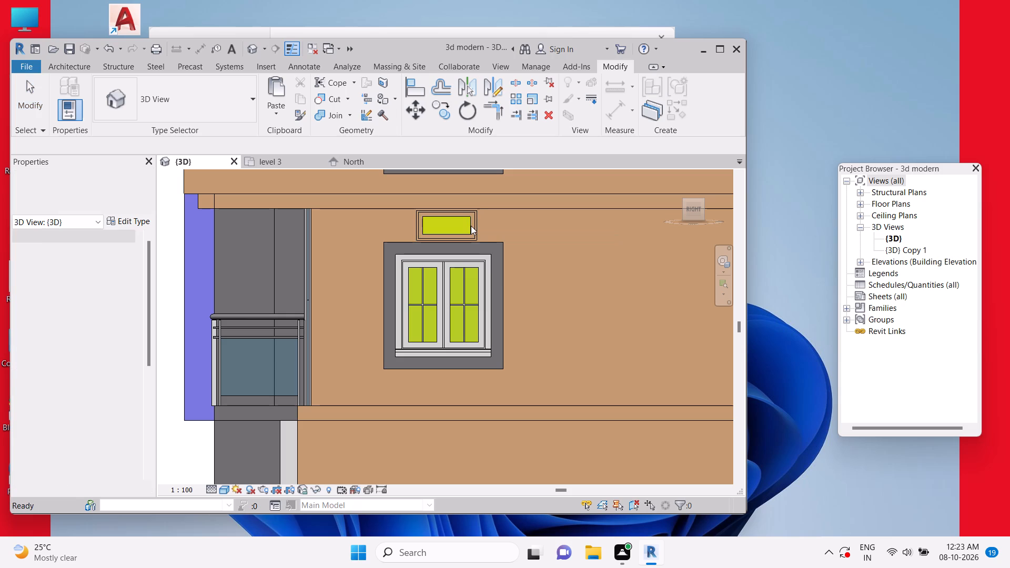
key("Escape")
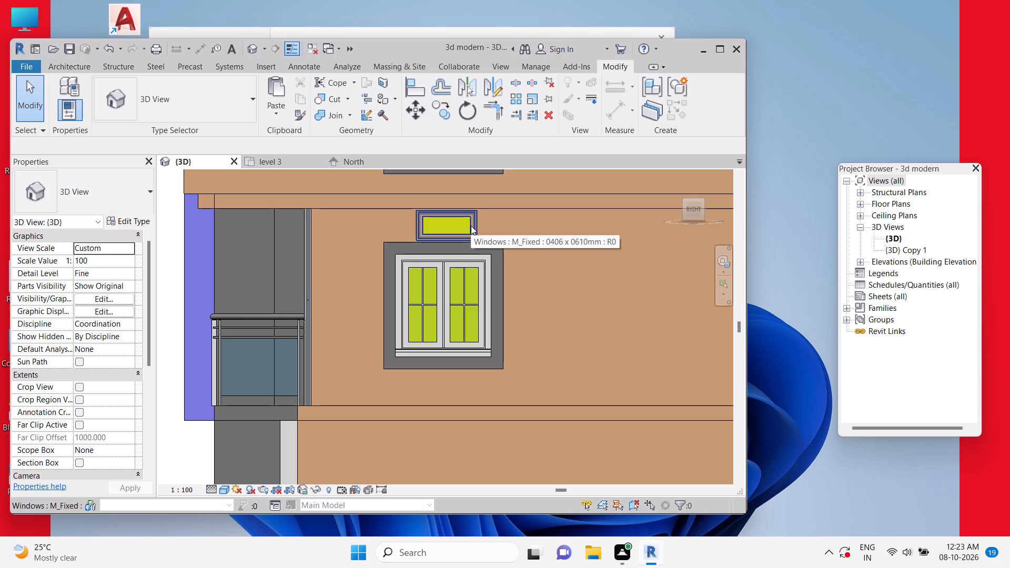
Nudge the small fixed window above the upper-storey window nearest the balcony up to a 5.410 sill height, and save the project.
scroll(560, 245, "down", 4)
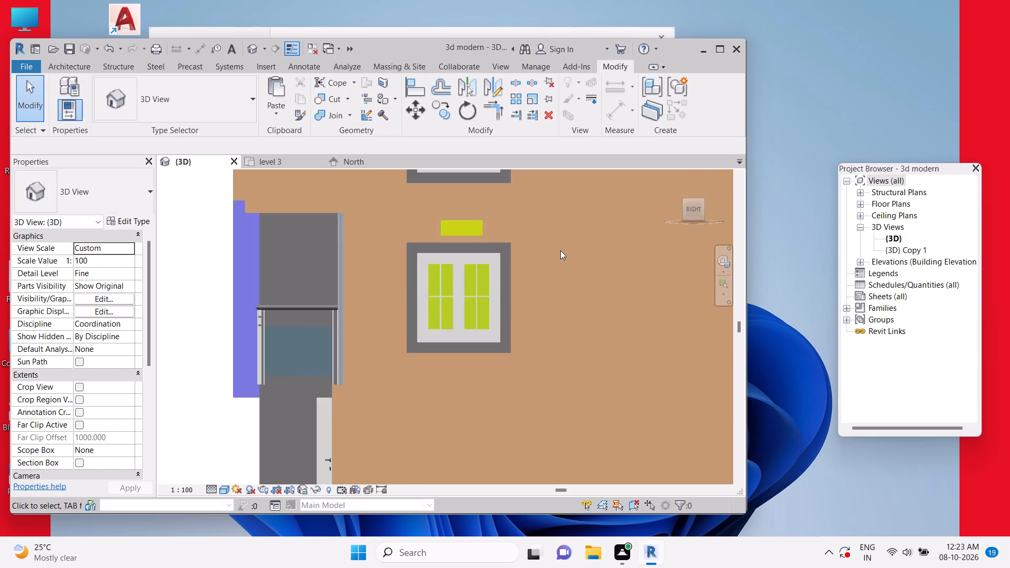
middle_click_drag(593, 286, 471, 369)
scroll(381, 228, "up", 6)
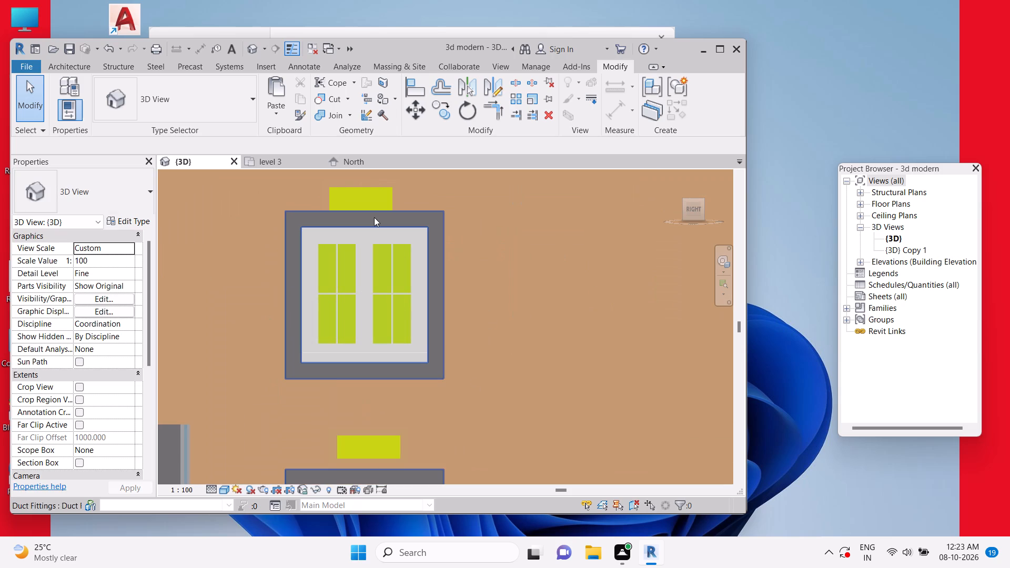
middle_click_drag(376, 222, 415, 325)
key("Escape")
left_click(425, 288)
key("Up")
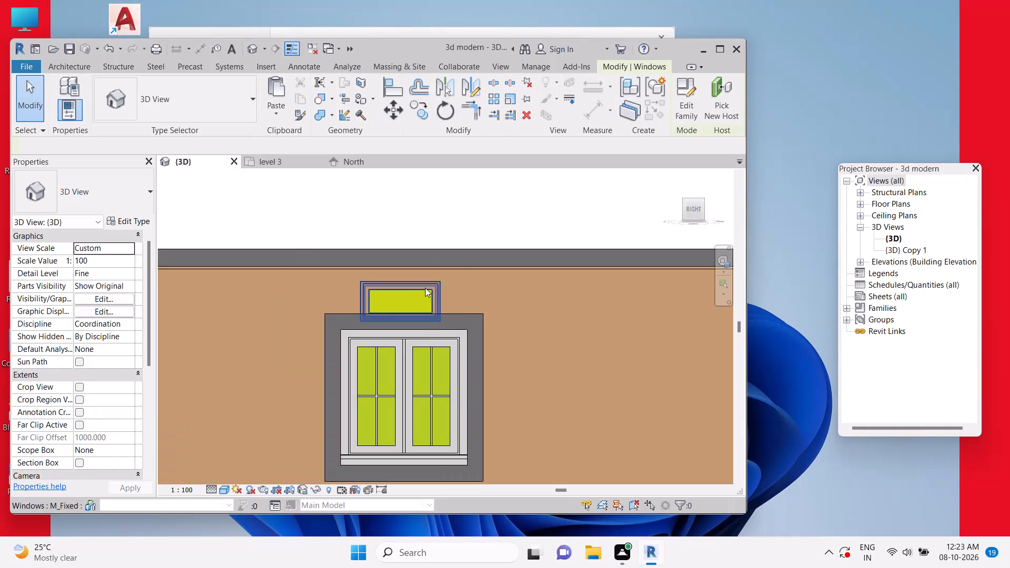
key("Up")
key("Up")
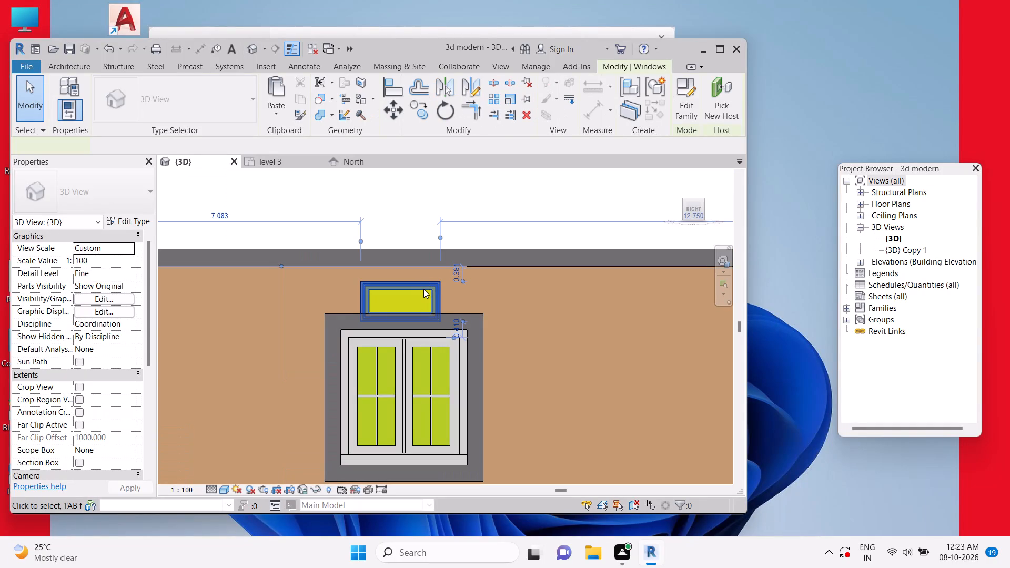
key("Down")
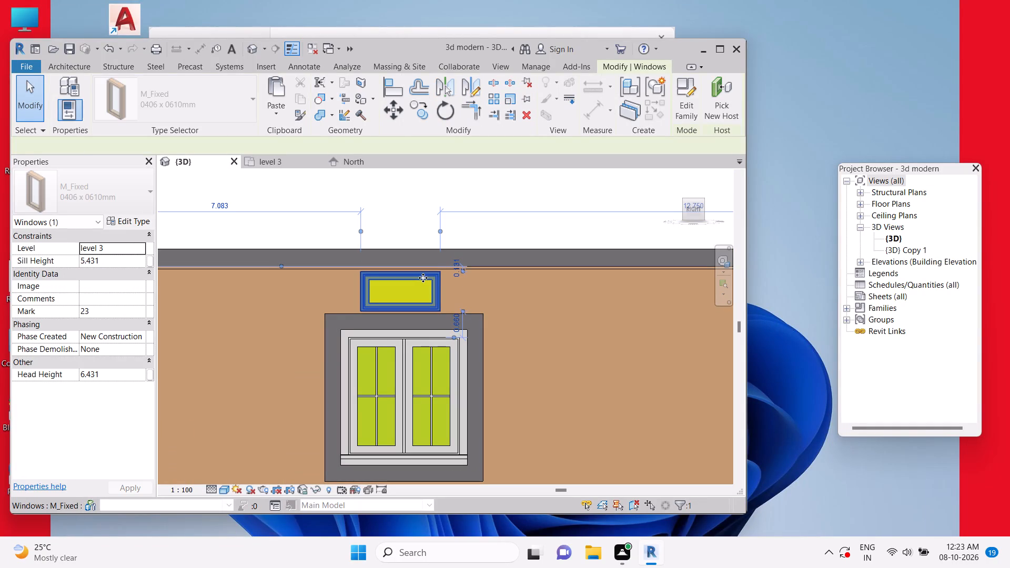
scroll(422, 284, "down", 4)
key("Escape")
key("Escape")
key("Escape")
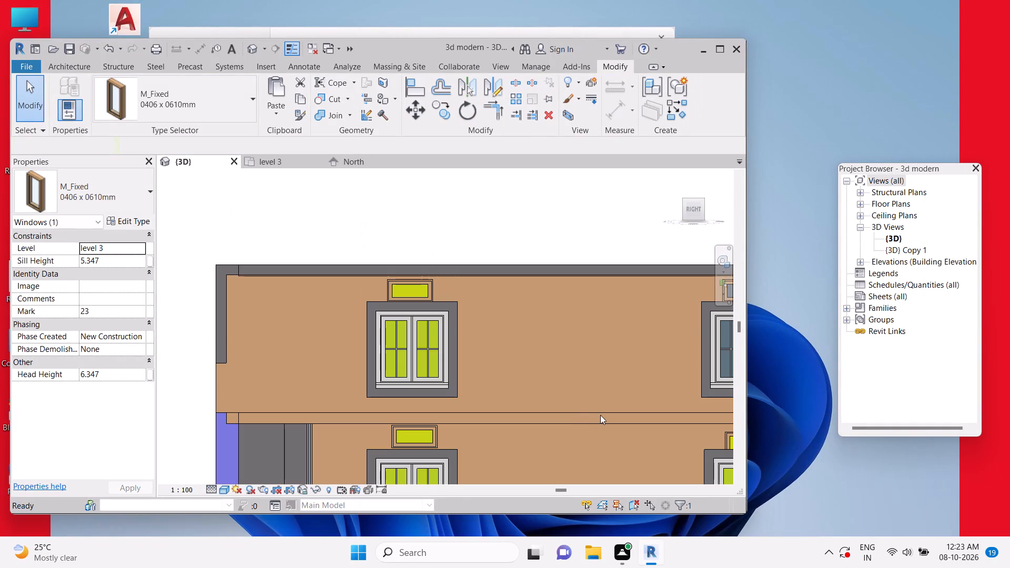
scroll(413, 323, "up", 5)
key("Escape")
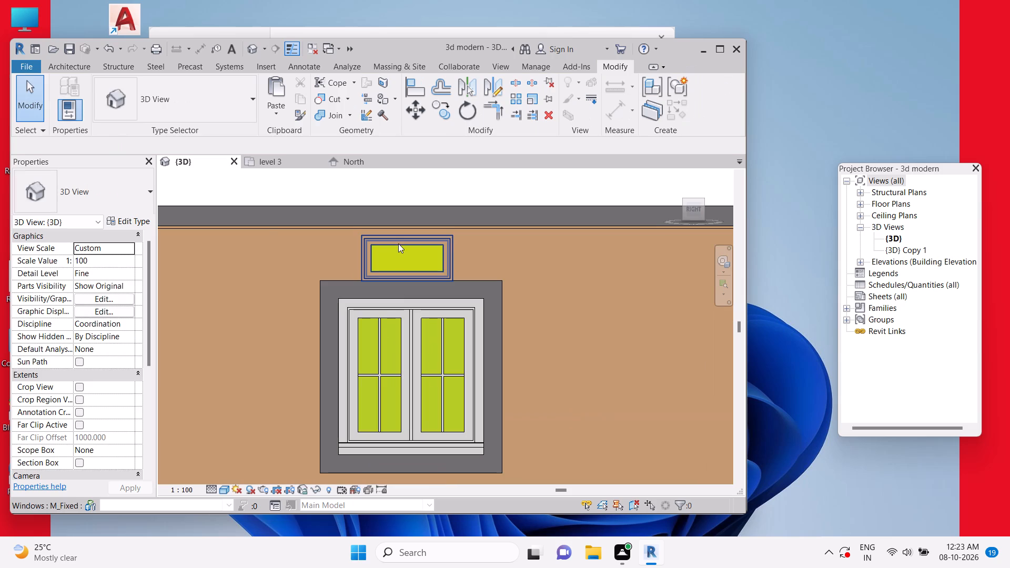
left_click(398, 244)
key("Up")
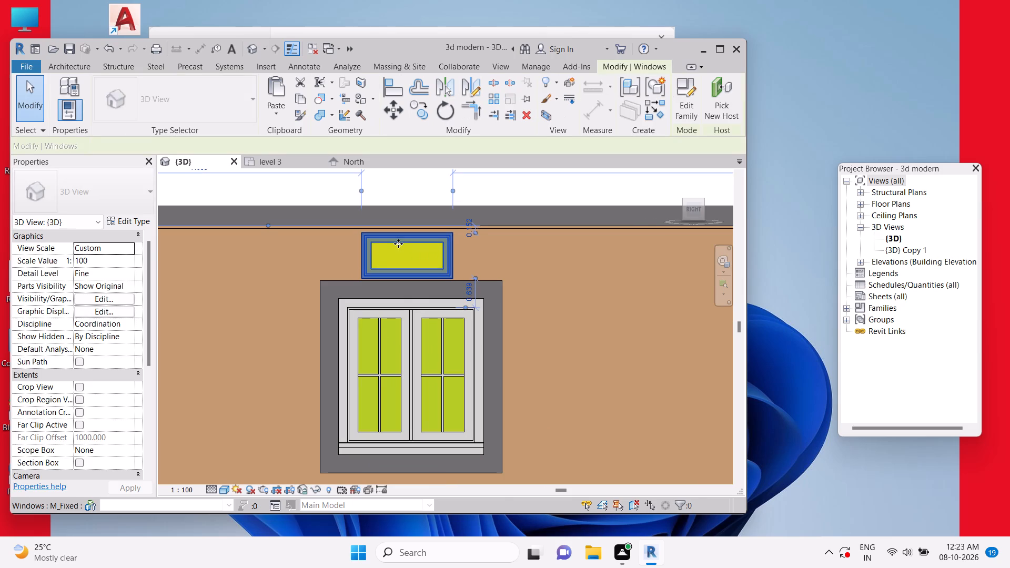
scroll(398, 244, "down", 3)
key("Escape")
key("Escape")
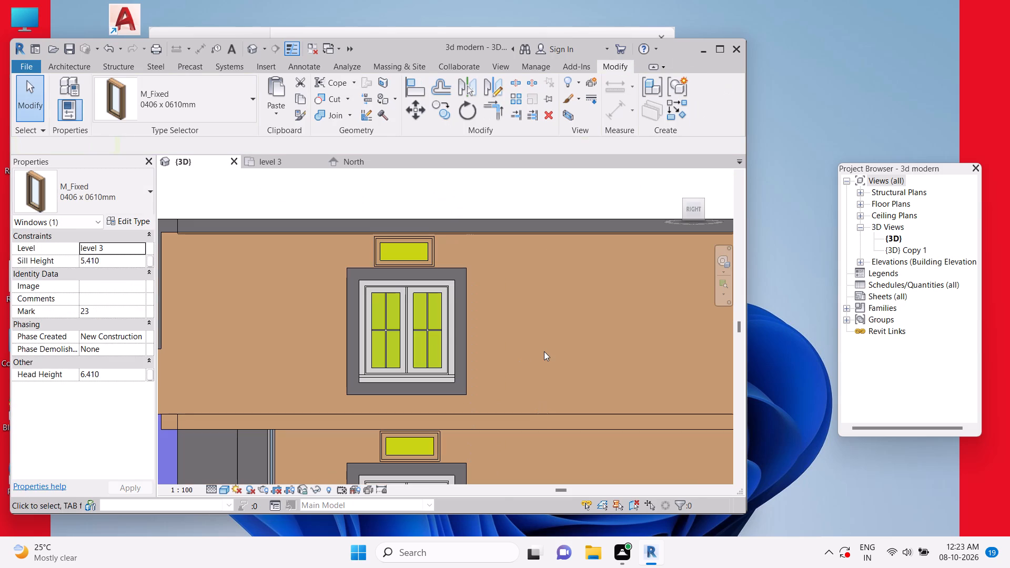
key("ctrl+s")
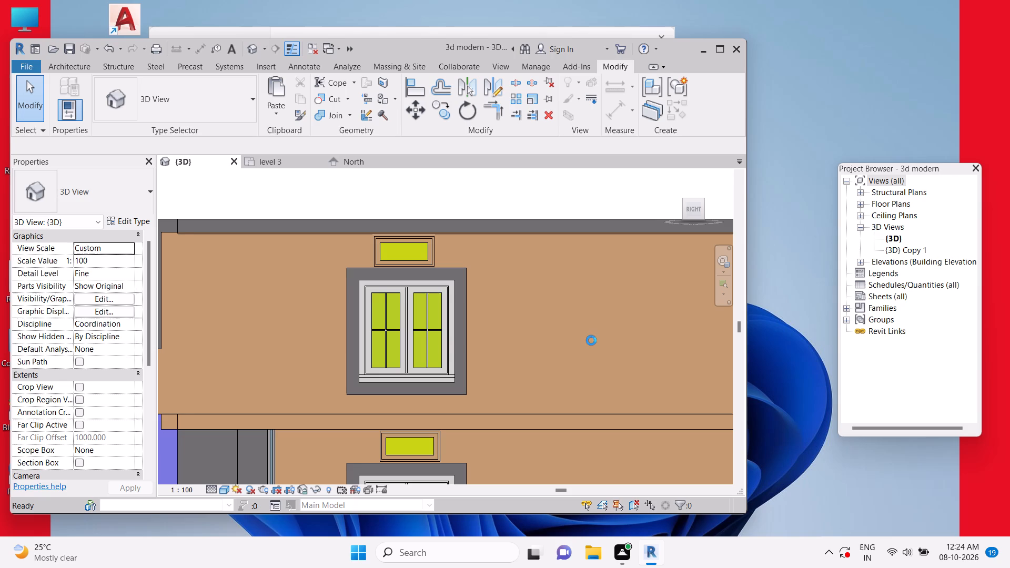
Nudge the small fixed window above the middle upper-storey window up so it clears the surround.
middle_click_drag(642, 348, 379, 353)
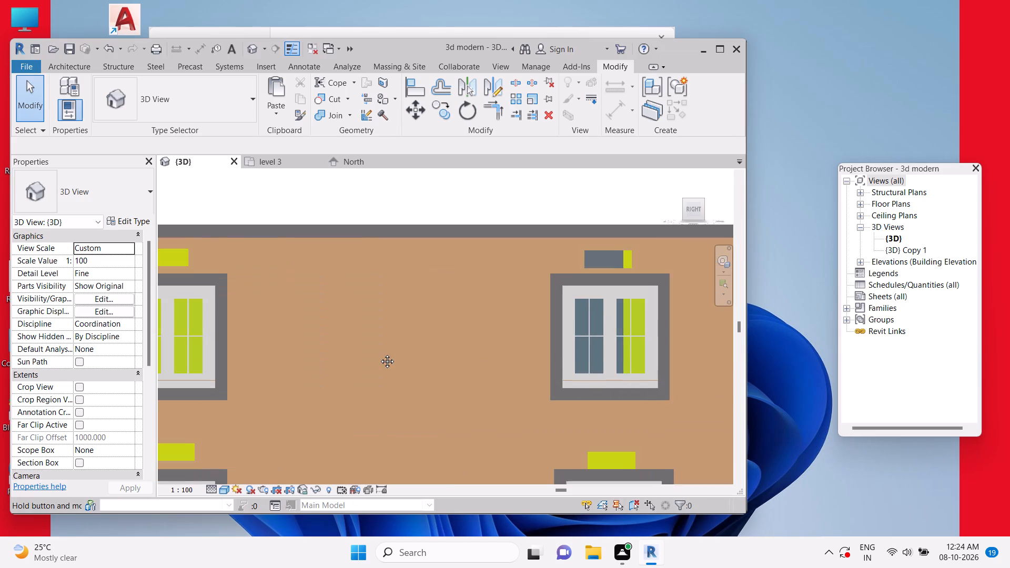
middle_click_drag(379, 353, 348, 358)
key("Escape")
left_click(566, 272)
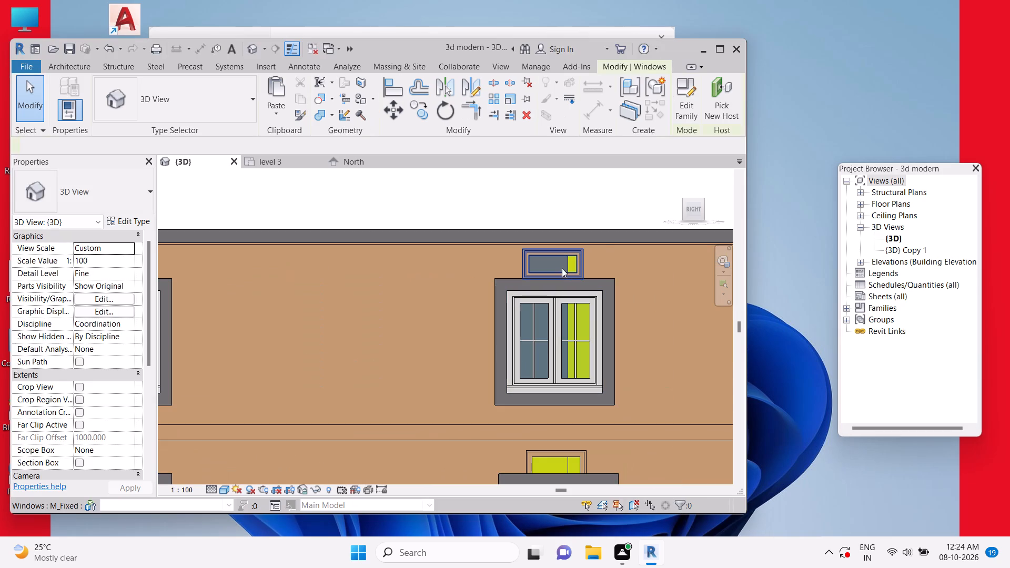
scroll(550, 253, "up", 4)
key("Up")
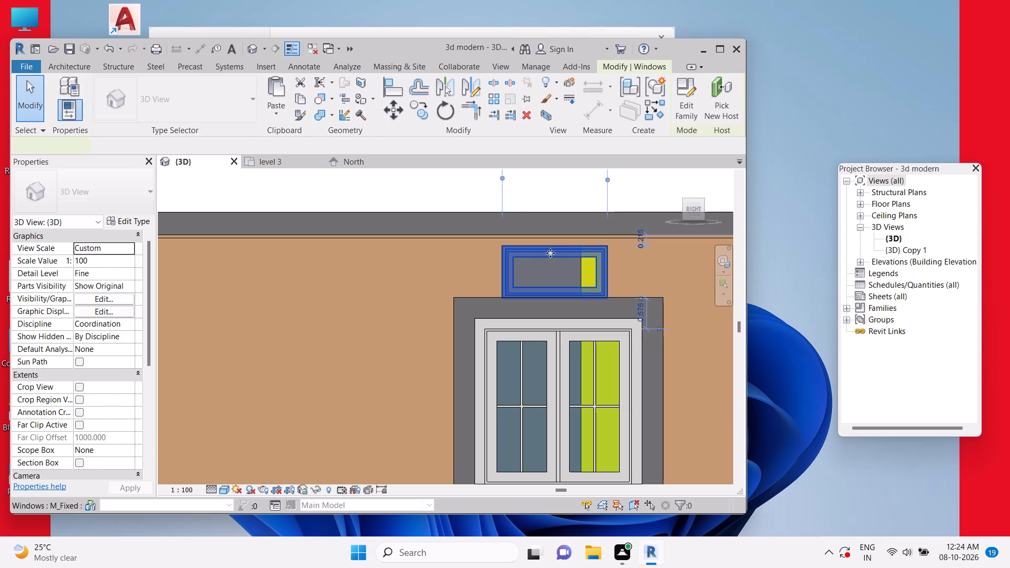
key("Escape")
Nudge the small fixed window above the upper-storey window farthest from the balcony up clear of its surround, and save the project.
scroll(550, 253, "down", 5)
middle_click_drag(602, 351, 308, 349)
scroll(643, 272, "up", 3)
left_click(643, 251)
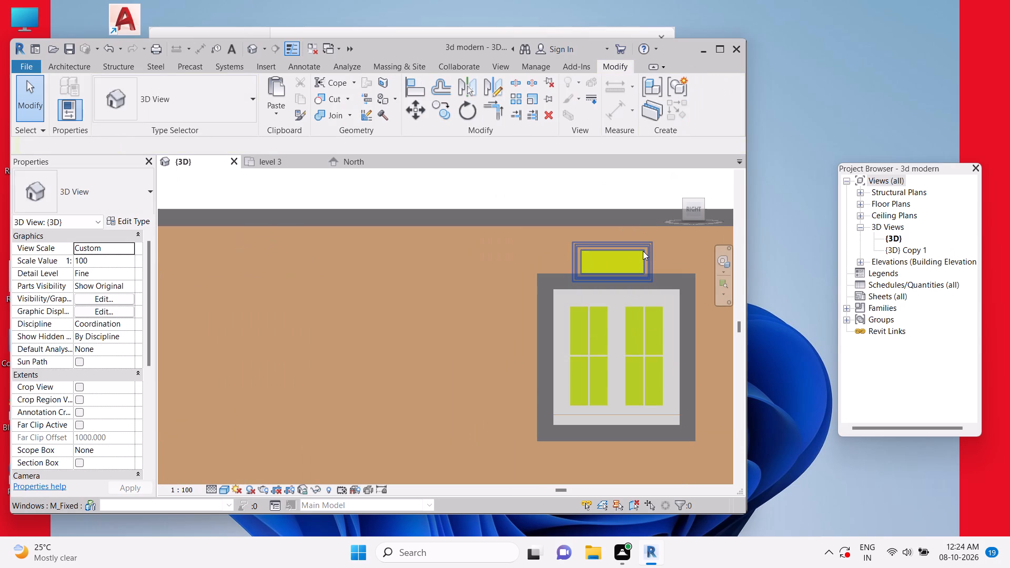
key("Up")
key("Up")
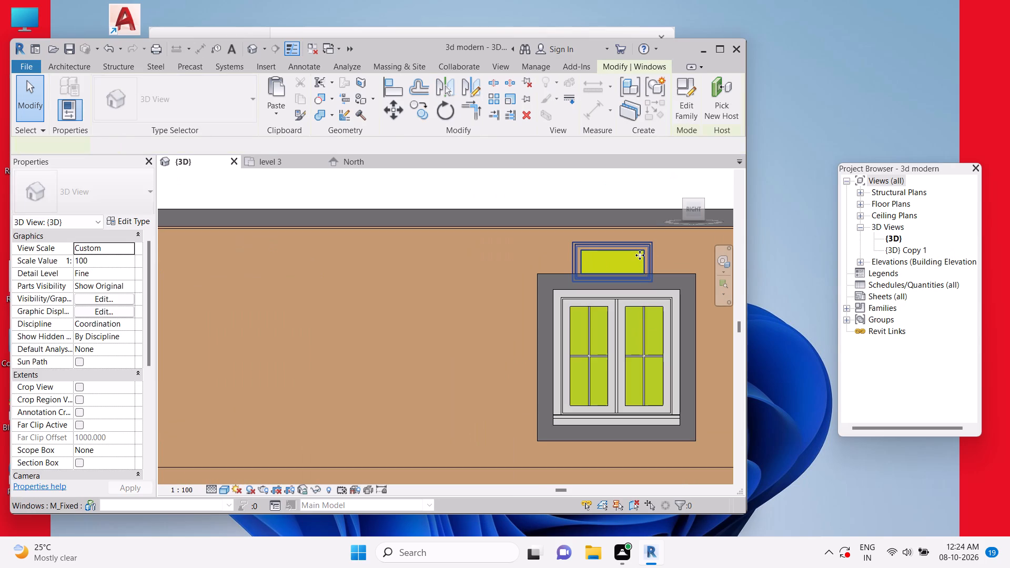
key("Up")
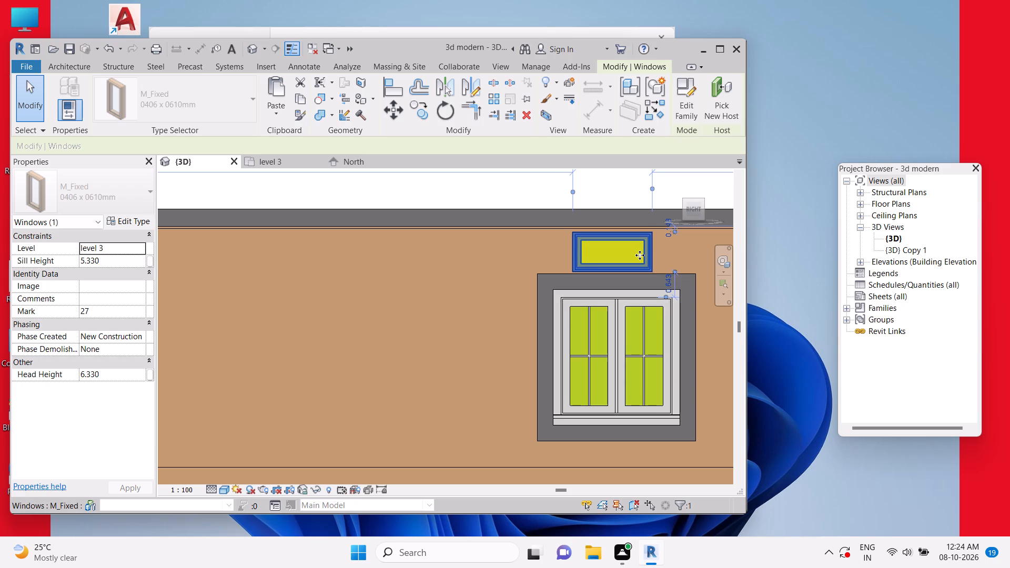
scroll(640, 255, "down", 3)
key("Escape")
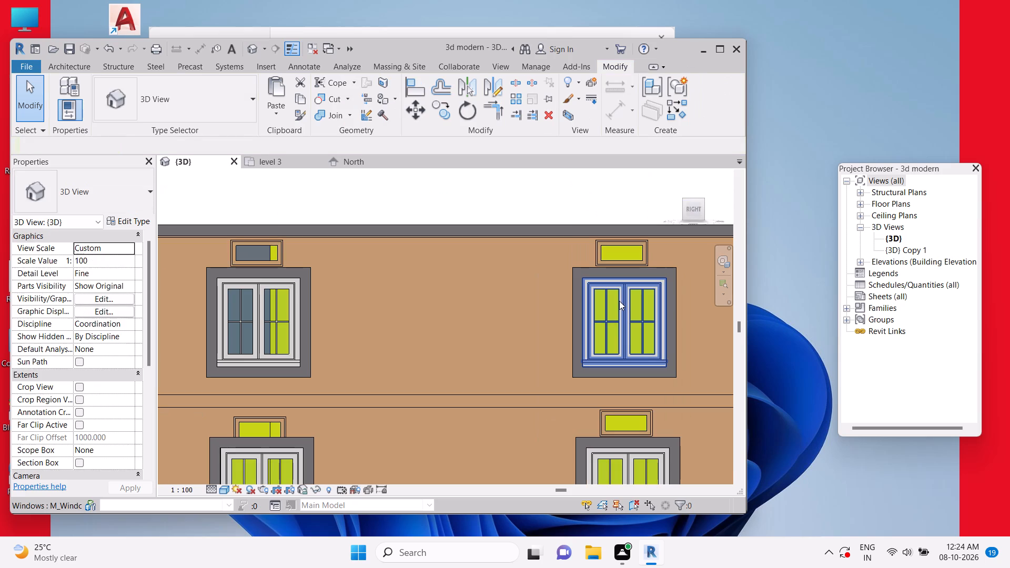
key("ctrl+s")
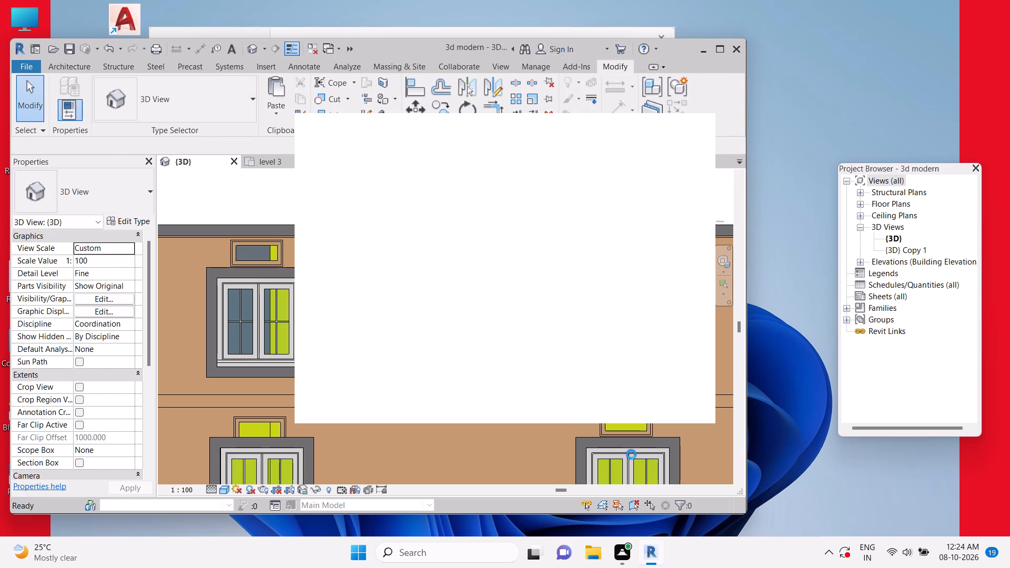
Dismiss the blank pop-up covering the 3D view.
key("Escape")
key("Escape")
key("Escape")
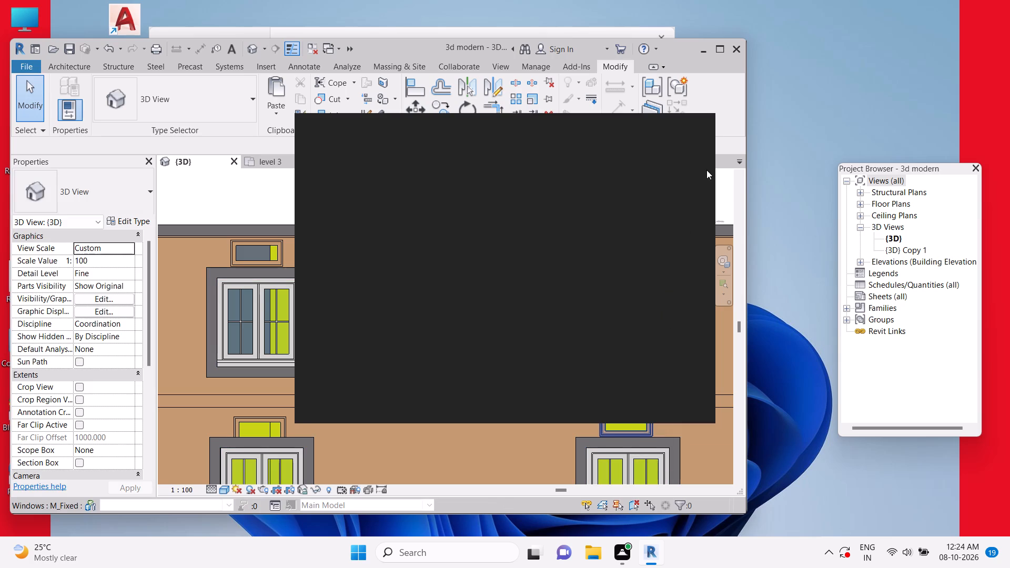
key("Escape")
key("Escape")
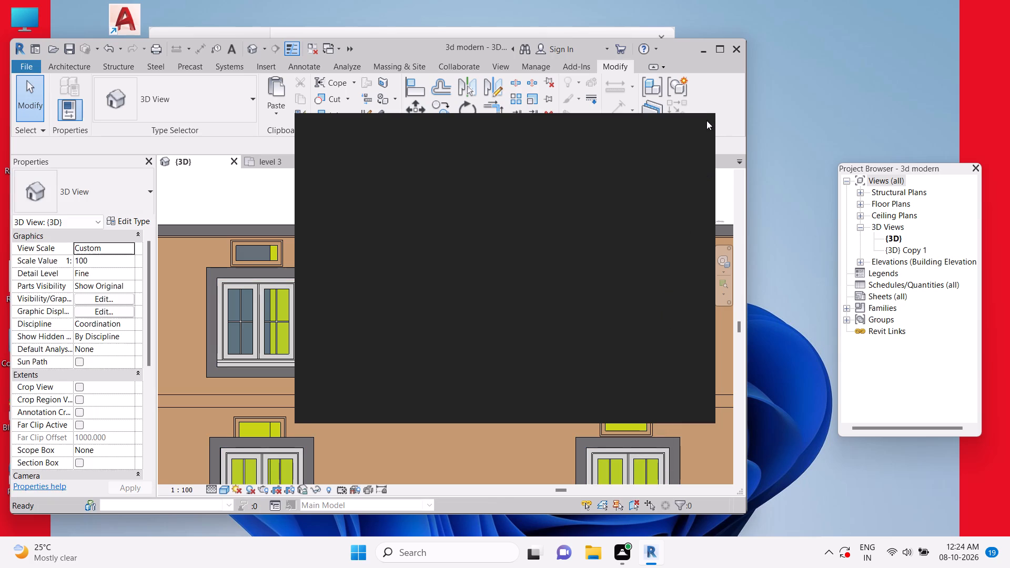
key("Escape")
key("Escape")
key("Escape")
left_click(695, 126)
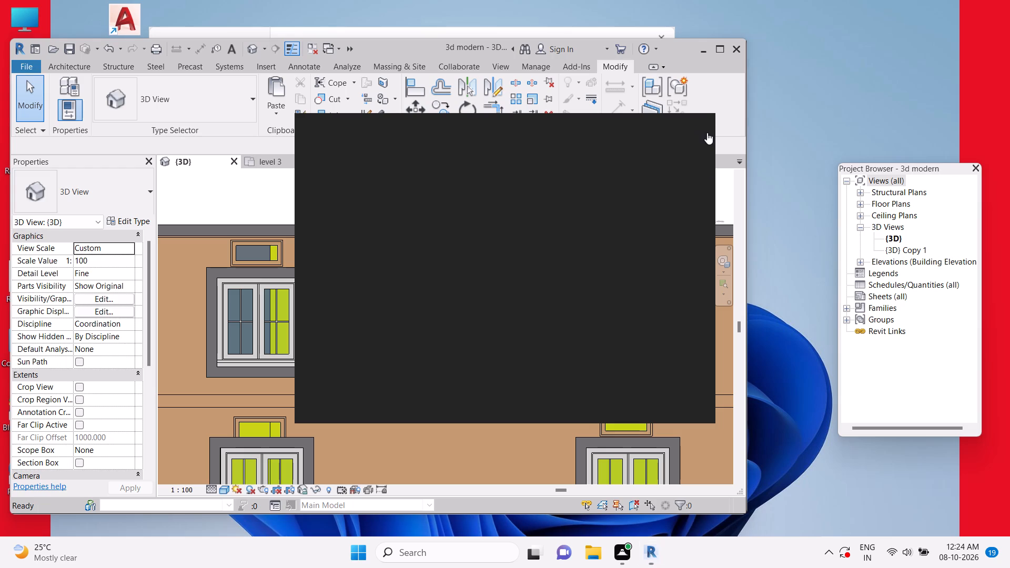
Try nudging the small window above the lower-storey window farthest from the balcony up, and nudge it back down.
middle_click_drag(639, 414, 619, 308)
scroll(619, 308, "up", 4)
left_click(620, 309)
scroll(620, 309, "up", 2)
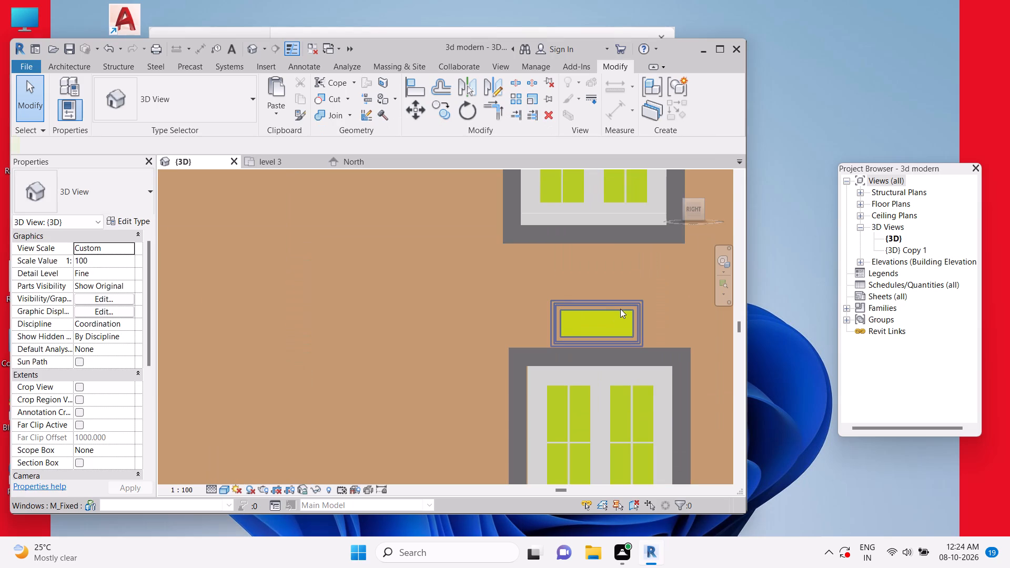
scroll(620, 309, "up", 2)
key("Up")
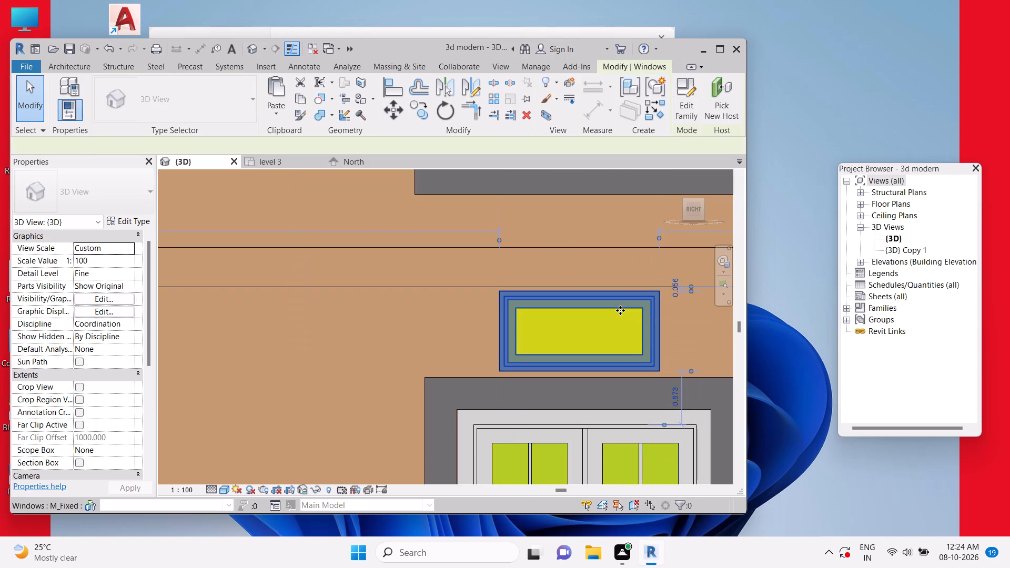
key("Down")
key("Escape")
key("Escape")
Nudge the small fixed window above the middle lower-storey window up clear of its surround and one step towards the surround's centre.
scroll(617, 322, "down", 2)
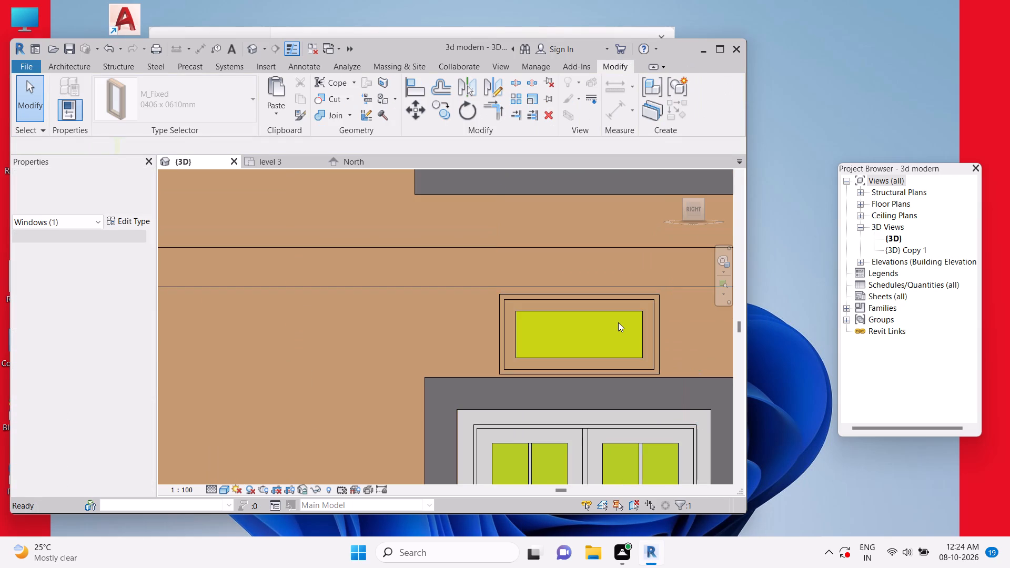
scroll(618, 322, "down", 6)
middle_click_drag(389, 373, 591, 380)
key("Escape")
key("Escape")
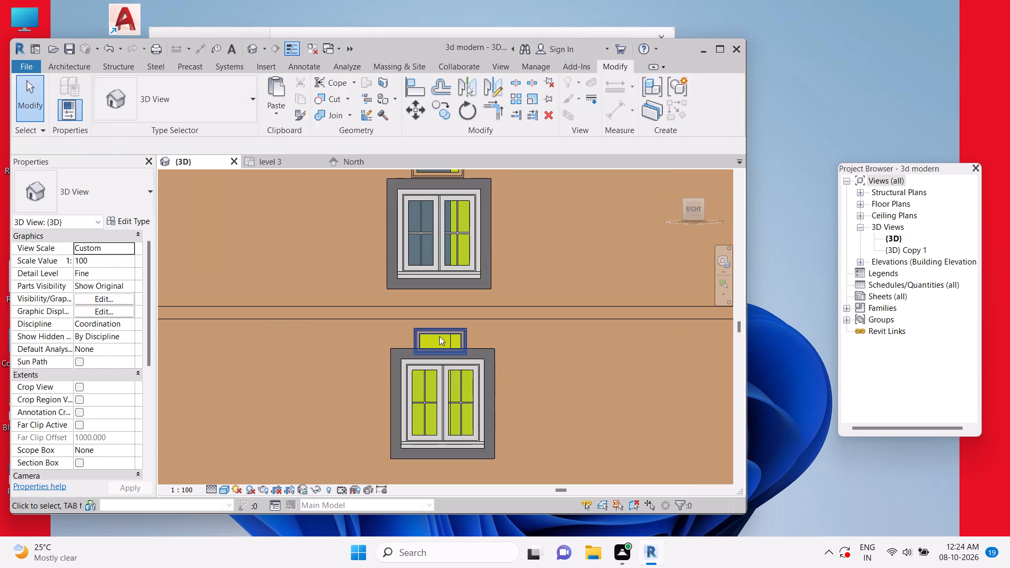
left_click(439, 336)
scroll(439, 336, "up", 5)
key("Up")
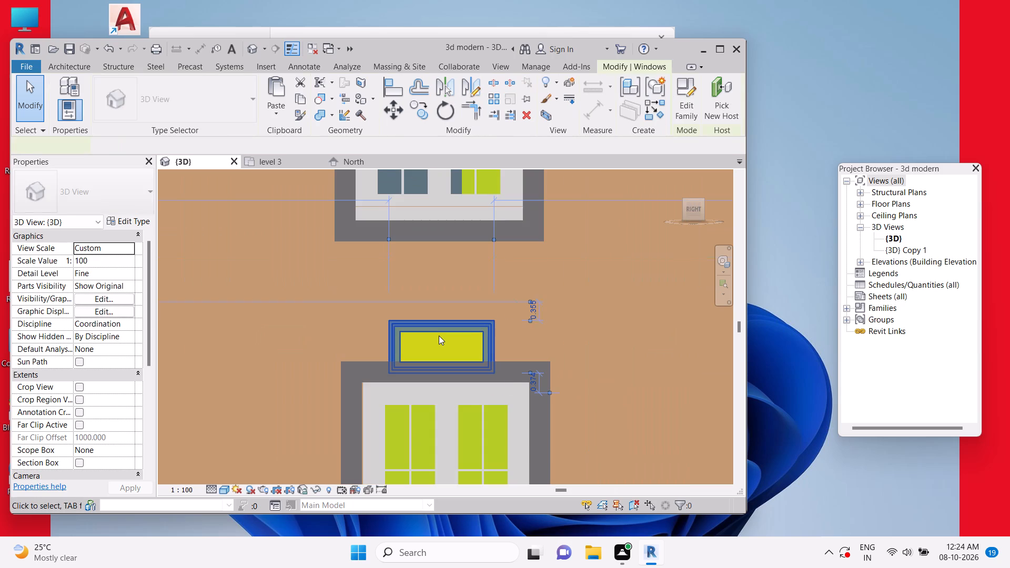
key("Up")
key("Up")
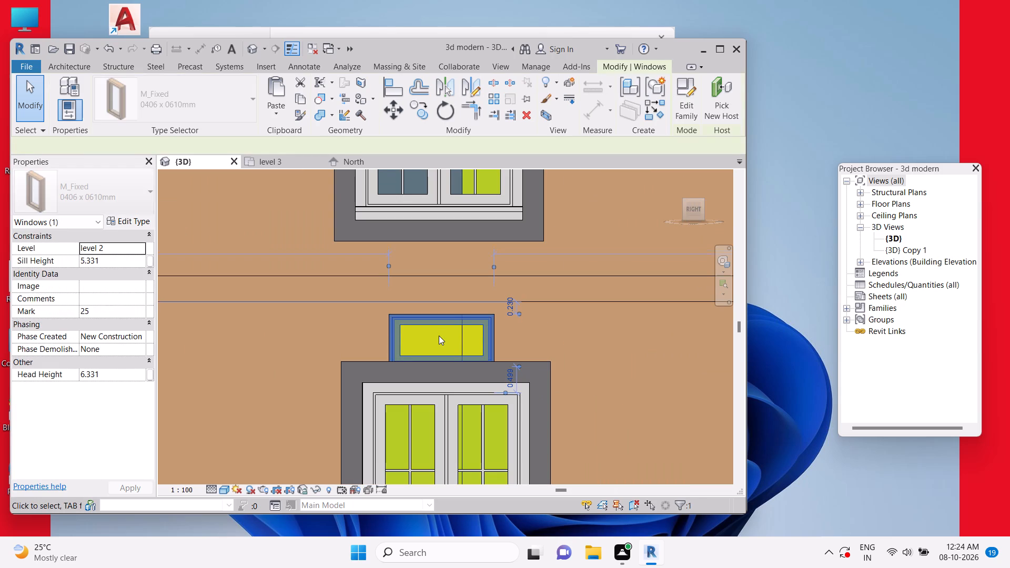
key("Up")
key("Right")
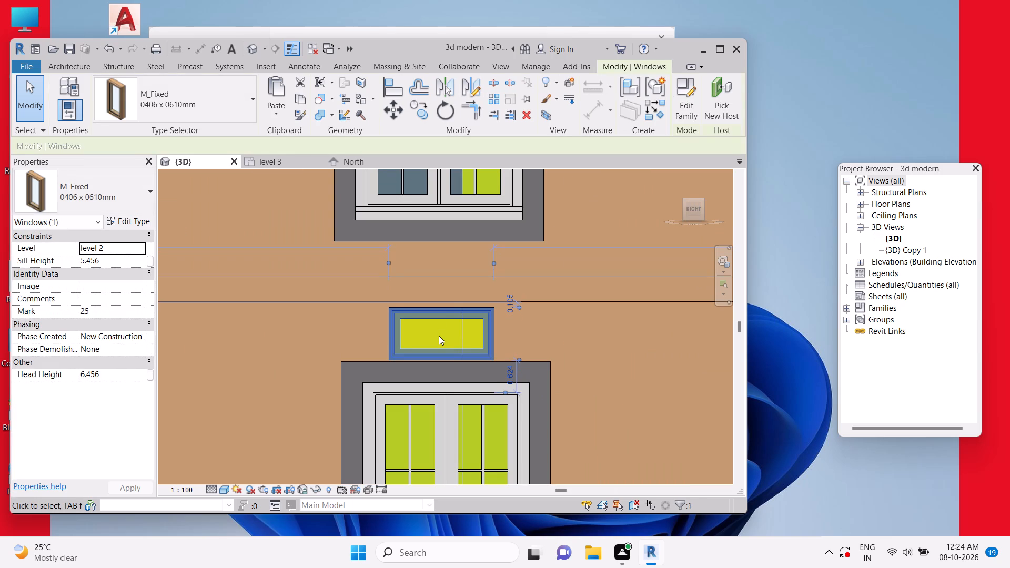
key("Escape")
Check the small window above the lower-storey window nearest the balcony, and save the project.
scroll(564, 308, "down", 4)
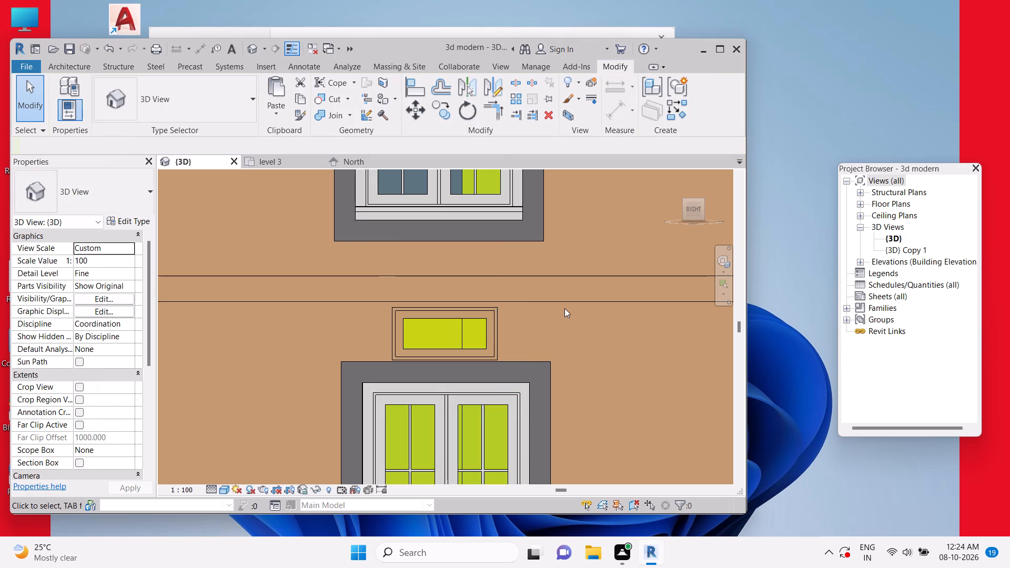
scroll(653, 352, "down", 3)
middle_click_drag(413, 368, 594, 369)
scroll(410, 353, "up", 6)
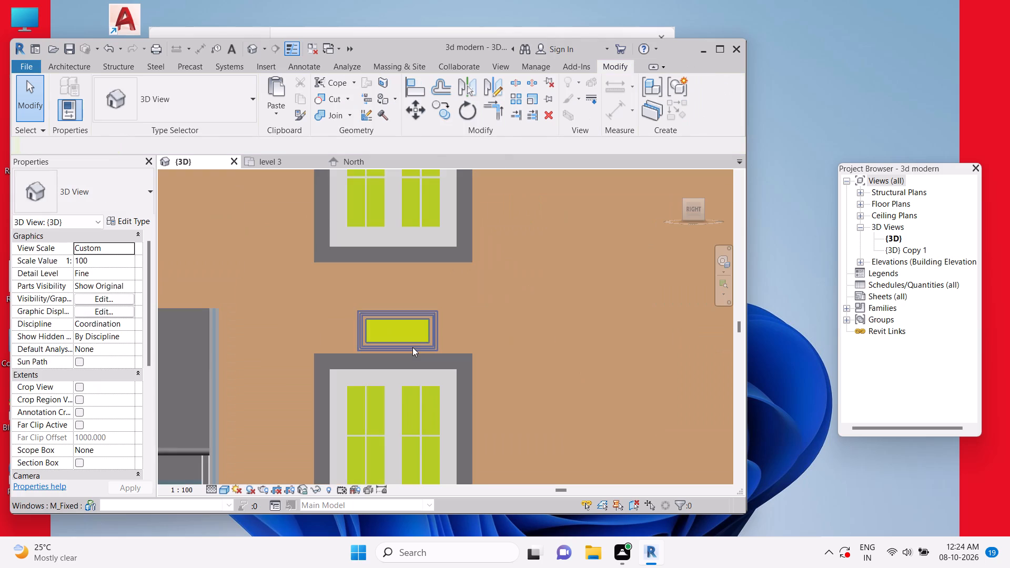
scroll(412, 347, "up", 2)
key("Escape")
key("Escape")
key("ctrl+s")
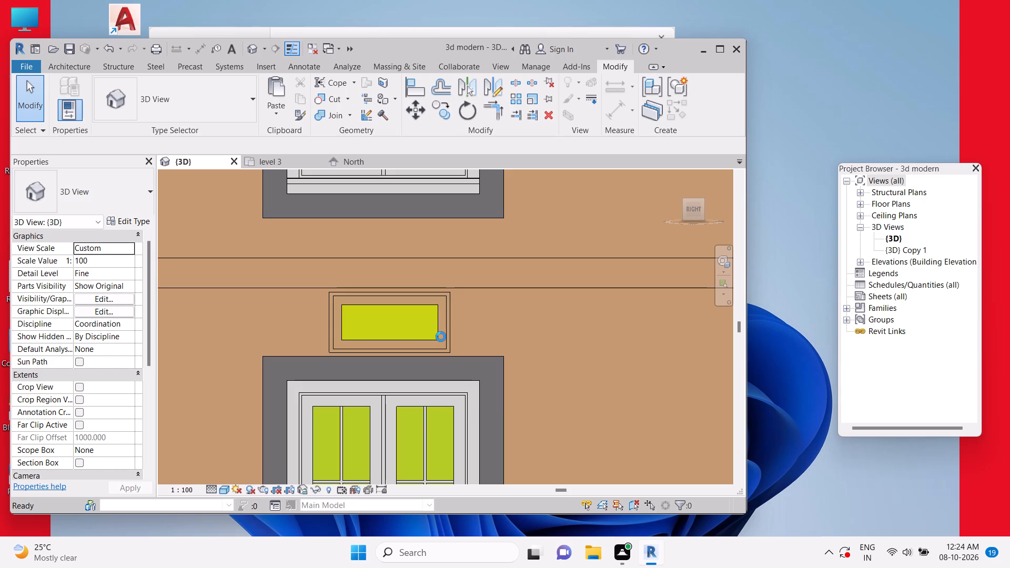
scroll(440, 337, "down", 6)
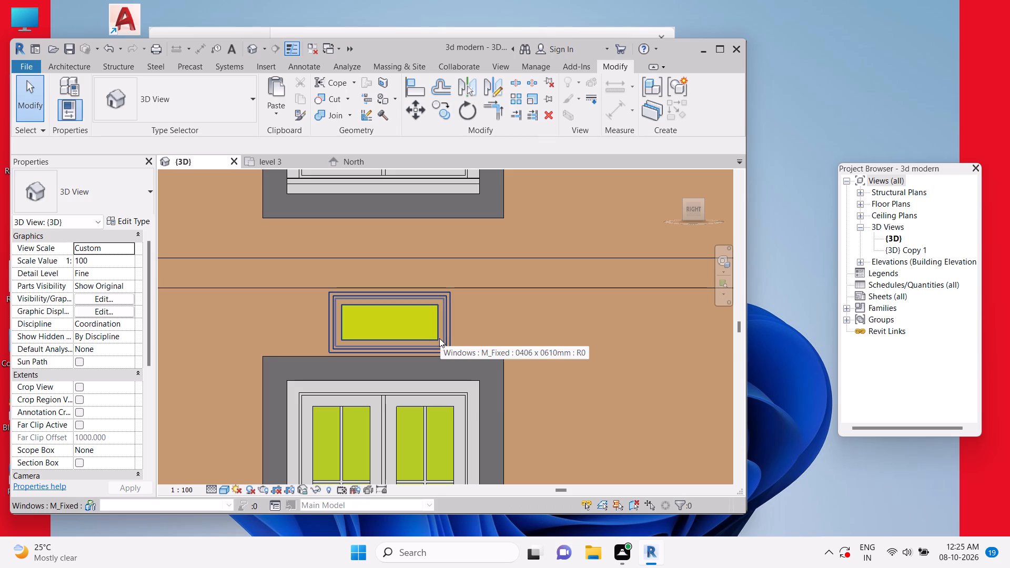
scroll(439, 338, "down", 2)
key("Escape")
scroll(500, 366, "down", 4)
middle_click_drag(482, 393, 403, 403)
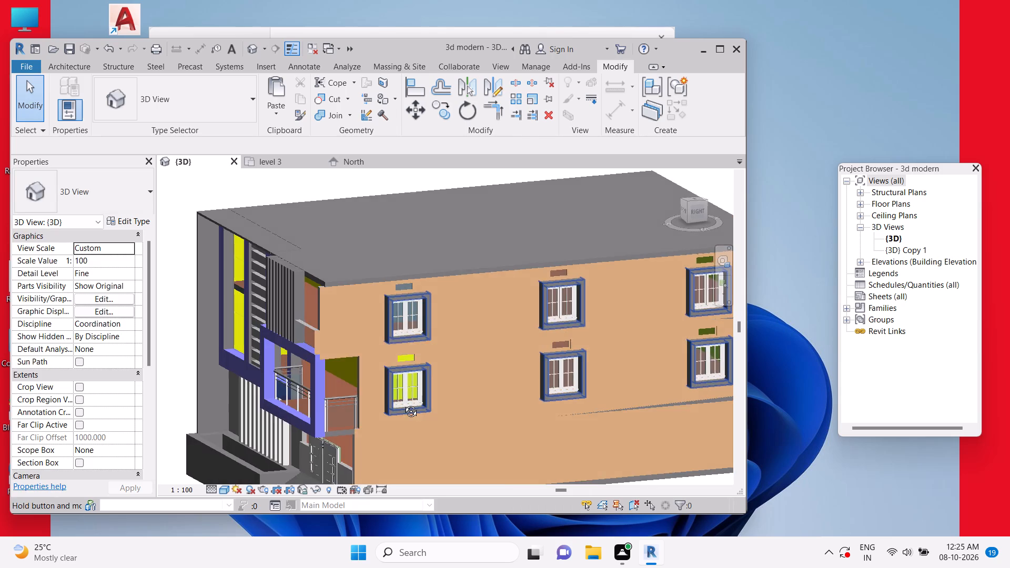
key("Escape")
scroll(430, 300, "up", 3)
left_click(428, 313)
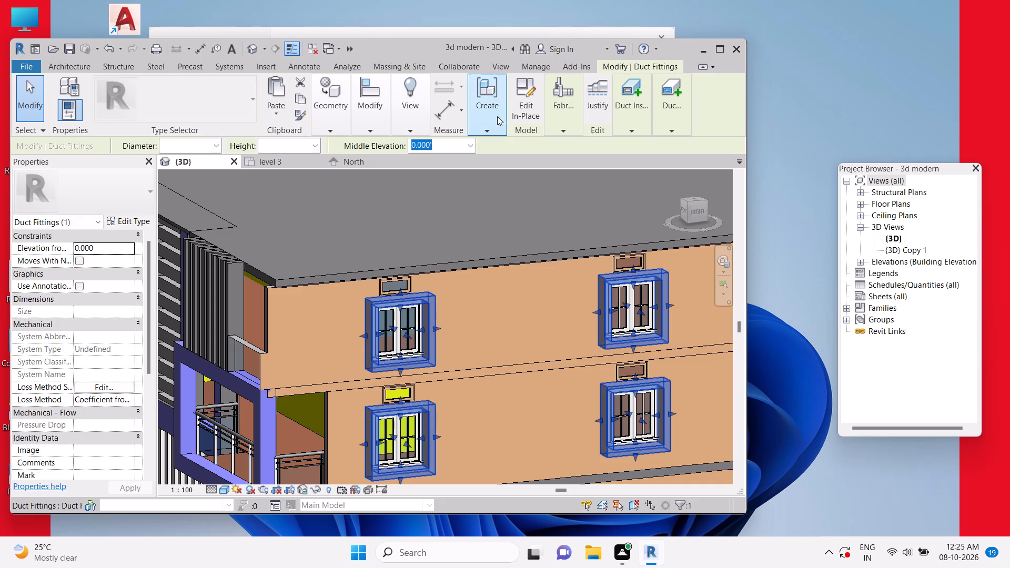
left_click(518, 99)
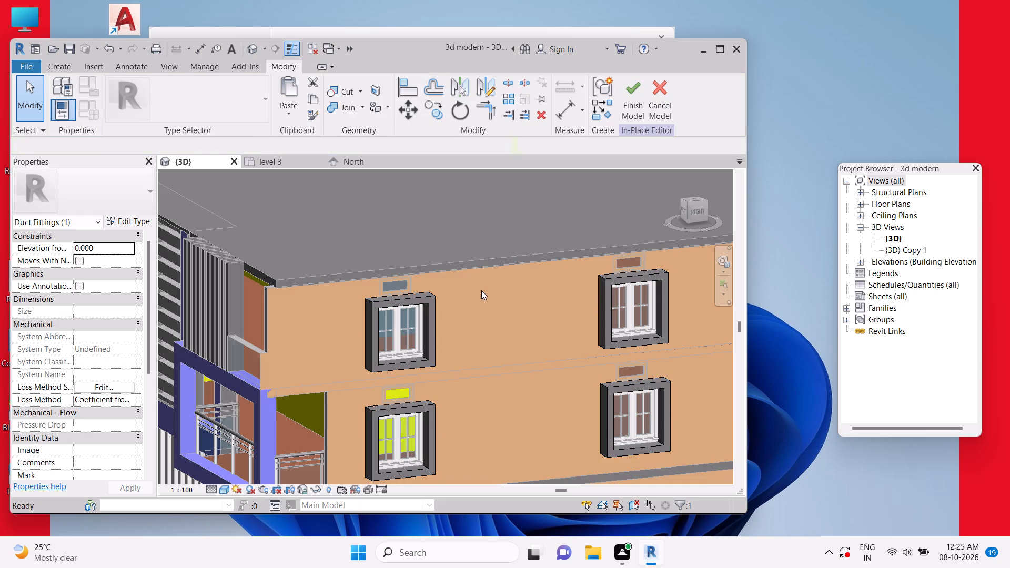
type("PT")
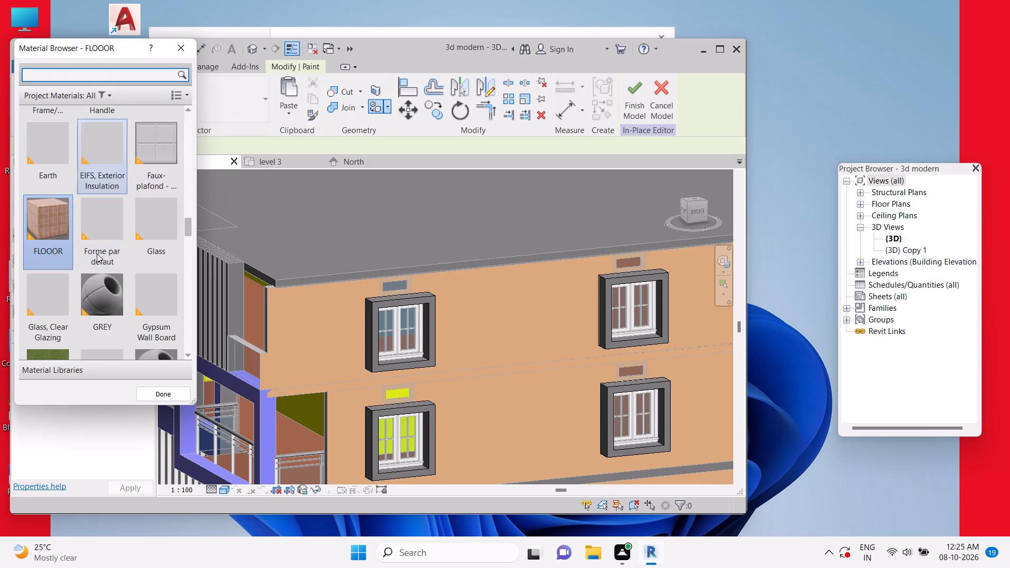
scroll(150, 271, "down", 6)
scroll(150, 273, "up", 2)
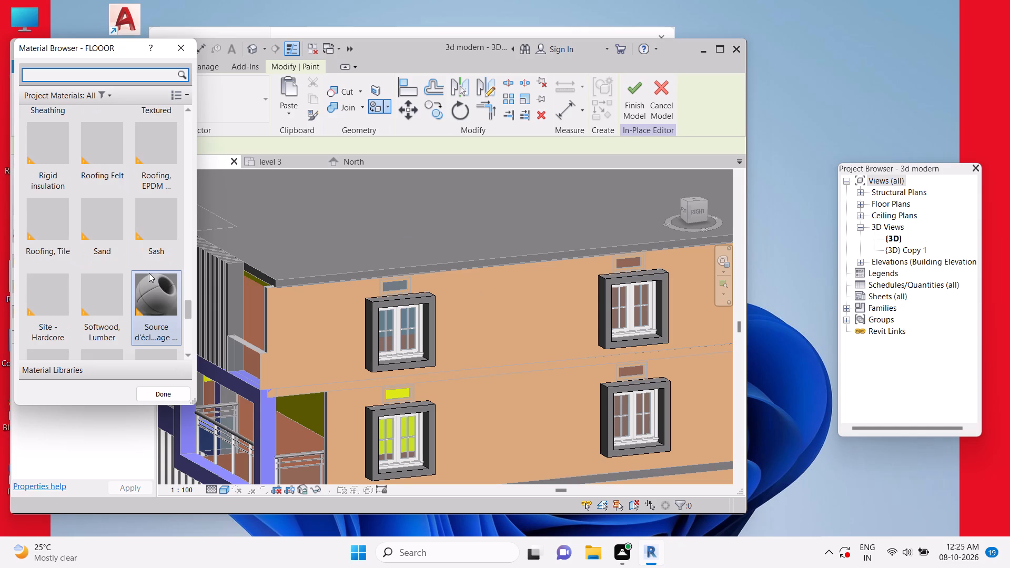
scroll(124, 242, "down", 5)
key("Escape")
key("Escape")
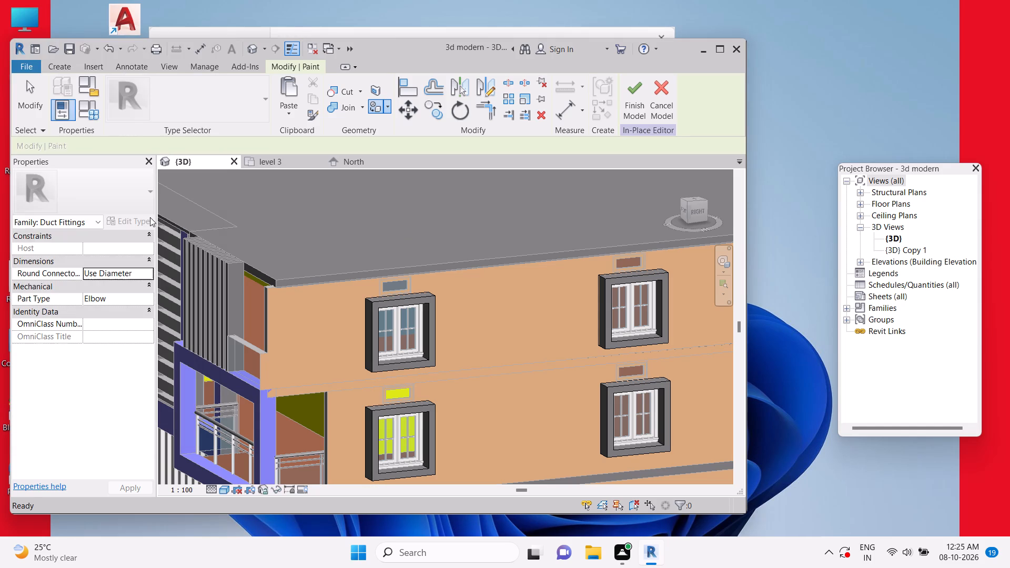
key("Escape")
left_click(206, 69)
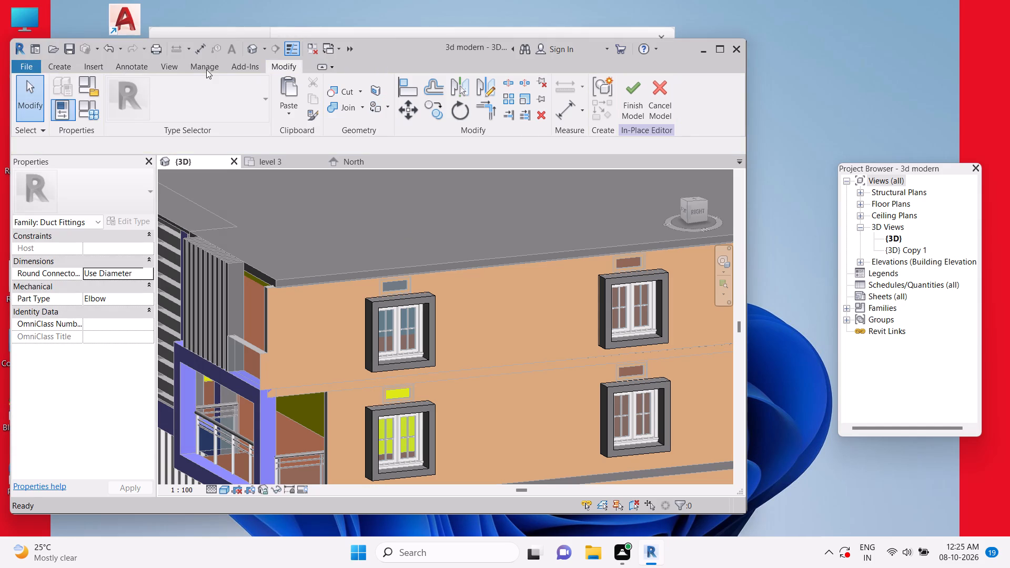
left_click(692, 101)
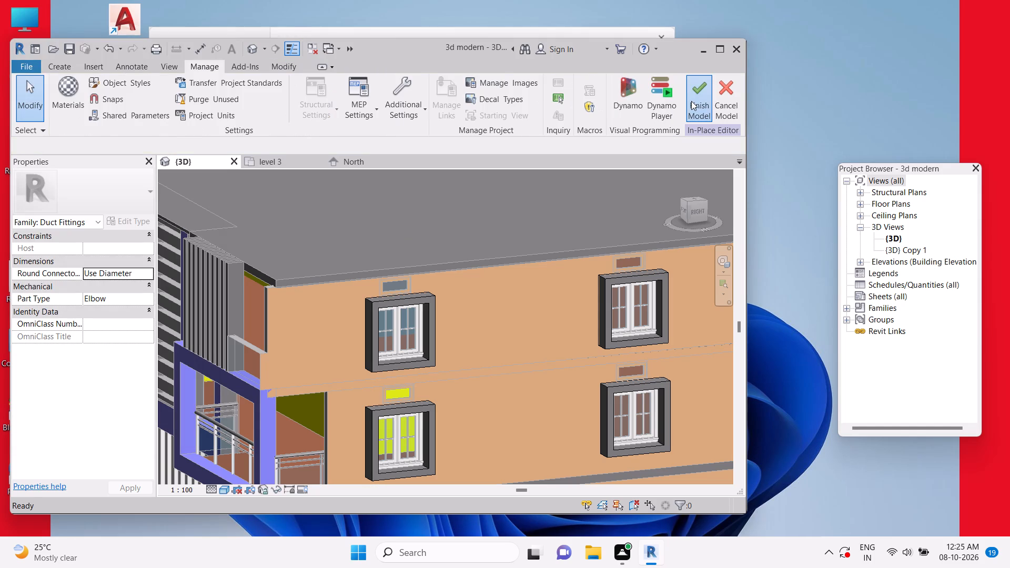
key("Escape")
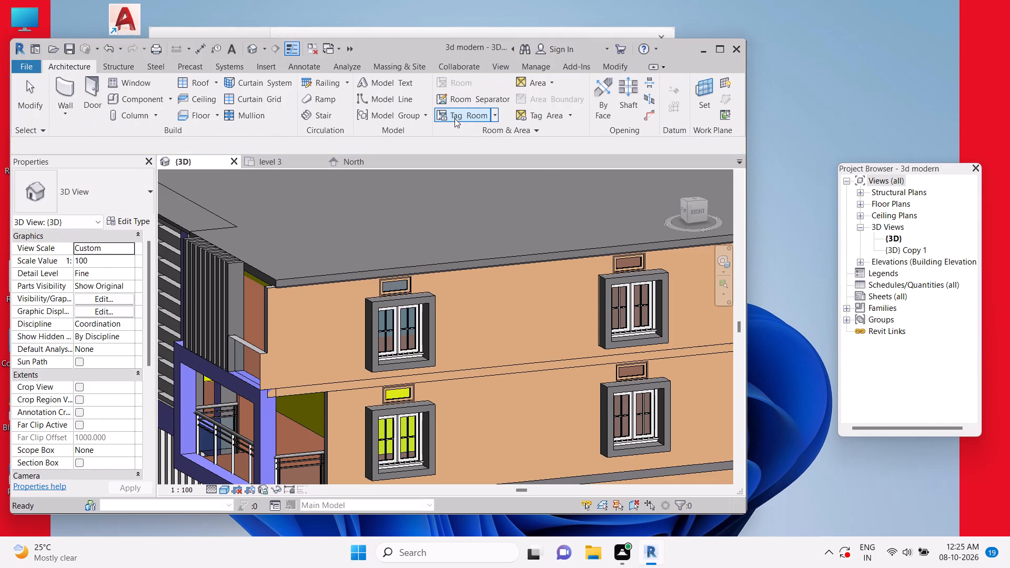
Save the project.
key("ctrl+s")
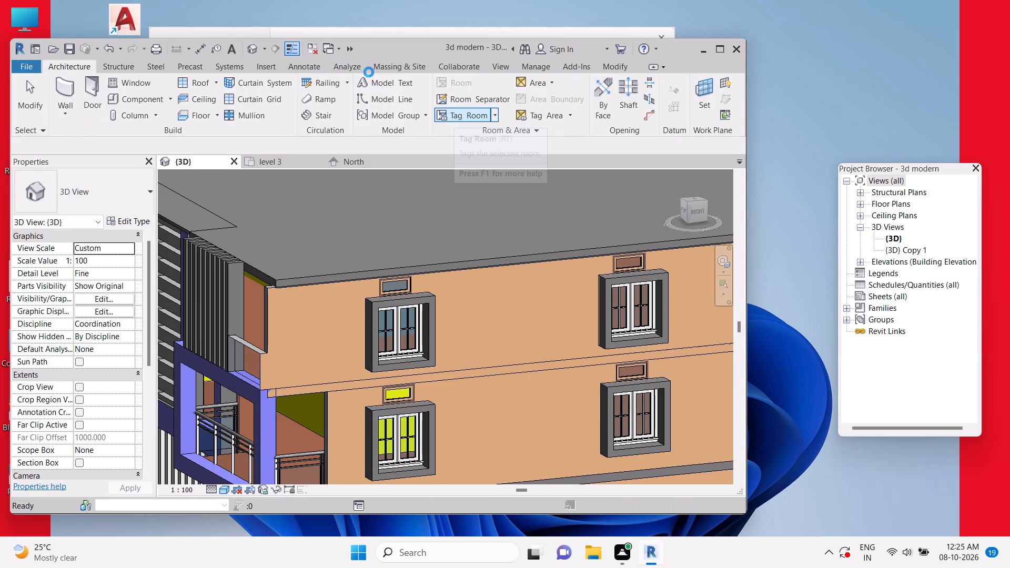
Create a new project material and name it BB.
left_click(536, 63)
left_click(76, 86)
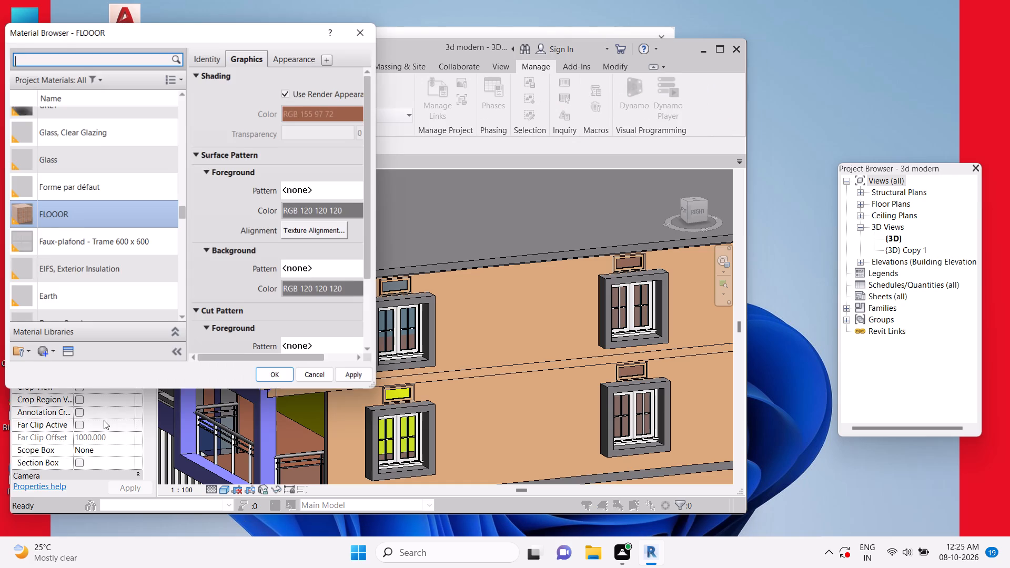
left_click(55, 356)
left_click(62, 367)
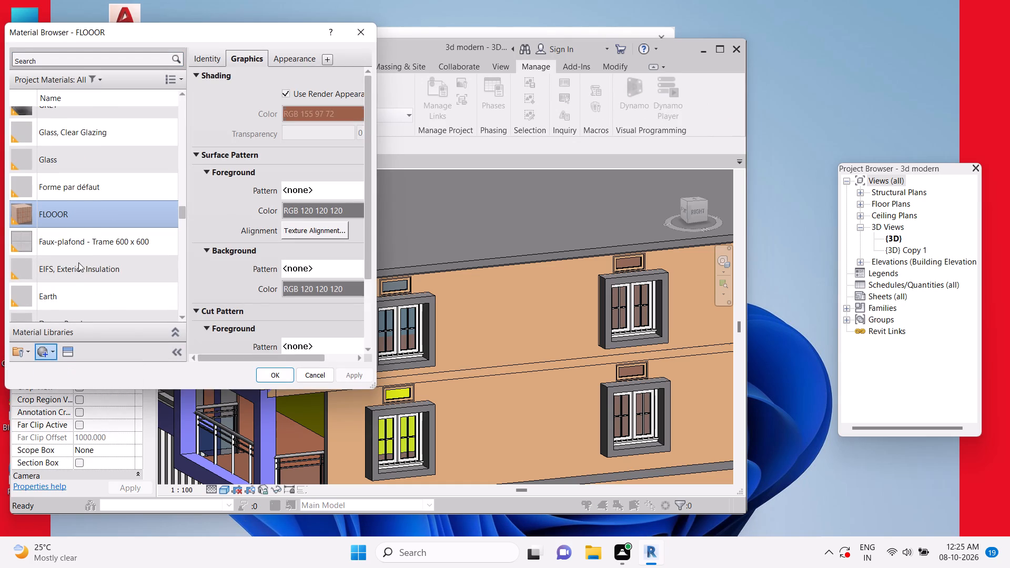
right_click(87, 215)
left_click(125, 249)
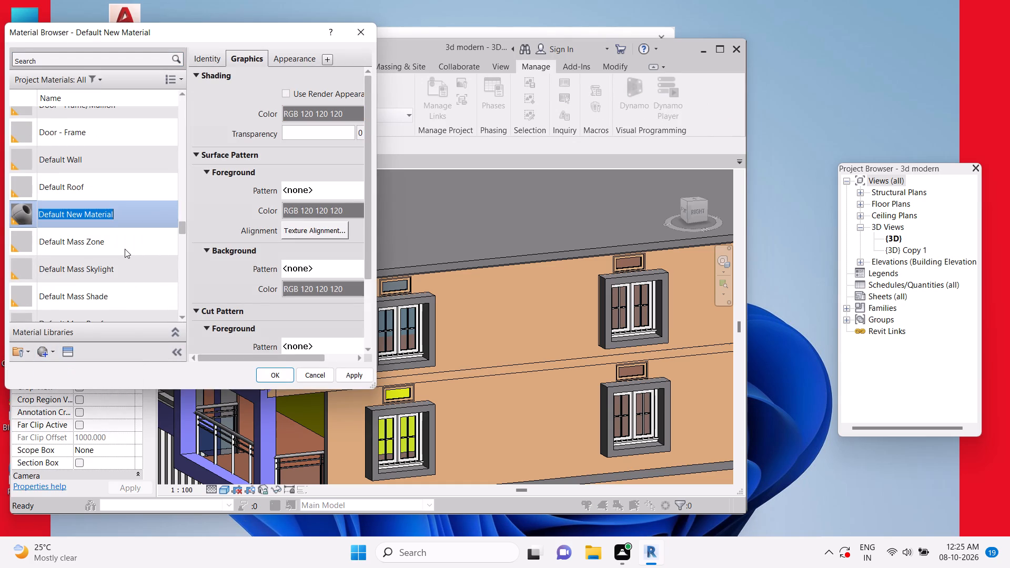
key("b")
key("b")
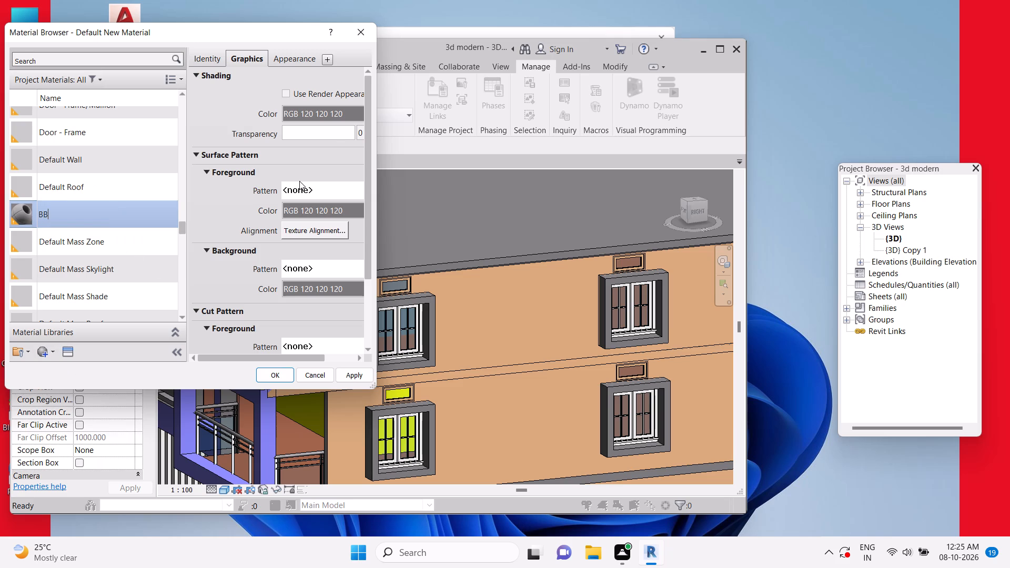
Give material BB the Anodized - Blue appearance asset, use its render appearance for shading, and apply the changes.
left_click(307, 59)
left_click(345, 82)
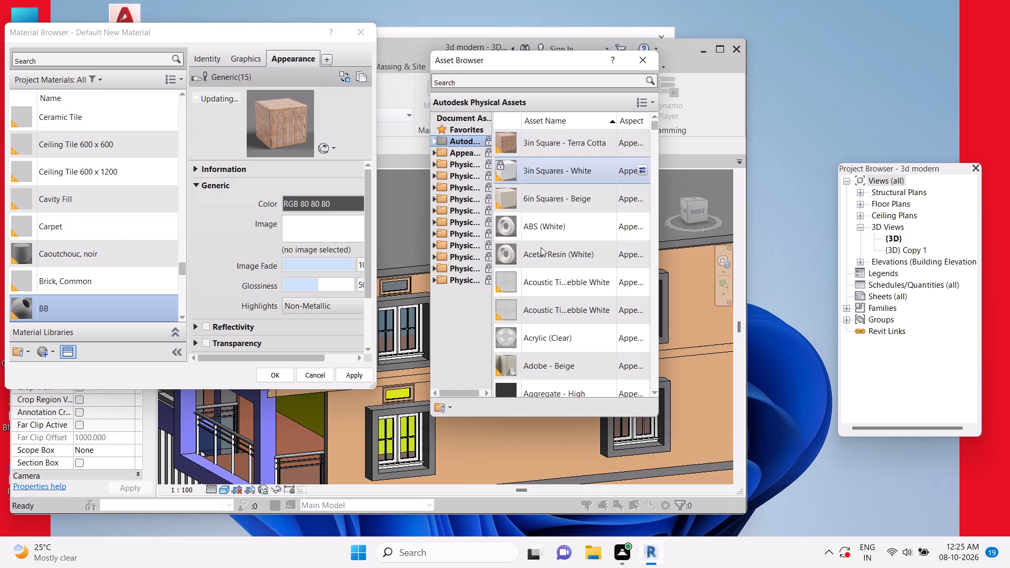
scroll(547, 269, "down", 4)
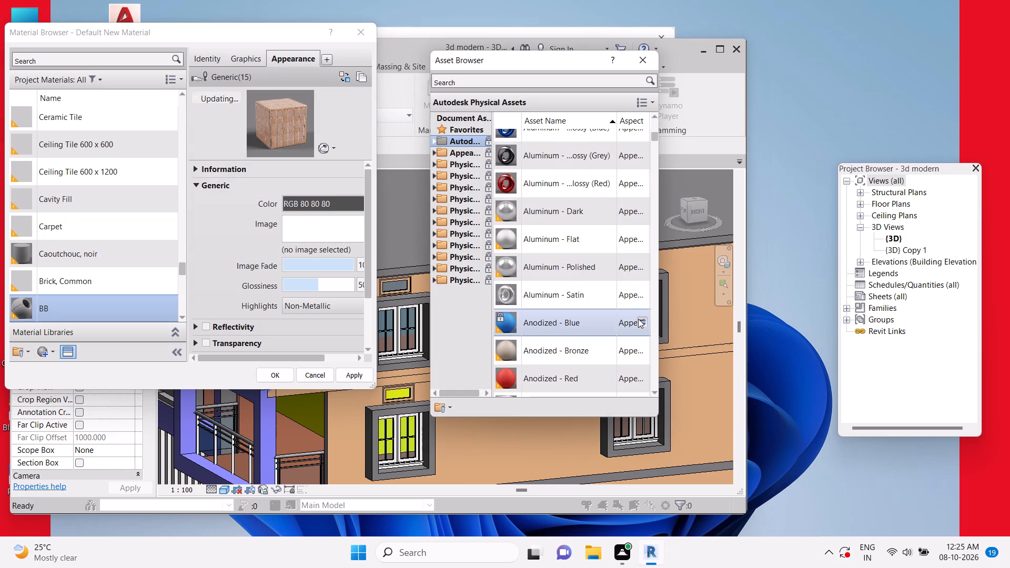
left_click(638, 319)
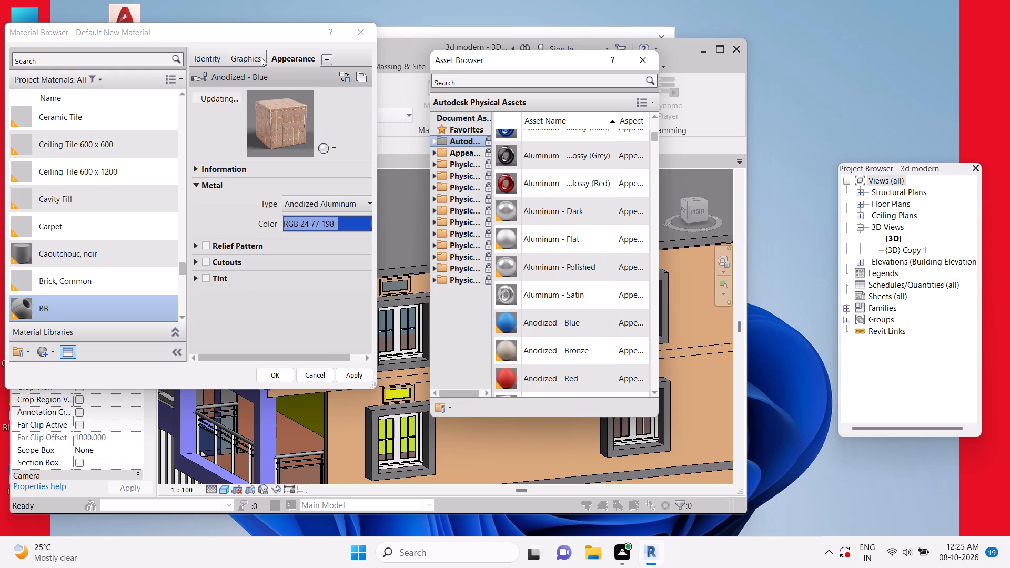
left_click(261, 57)
left_click(289, 96)
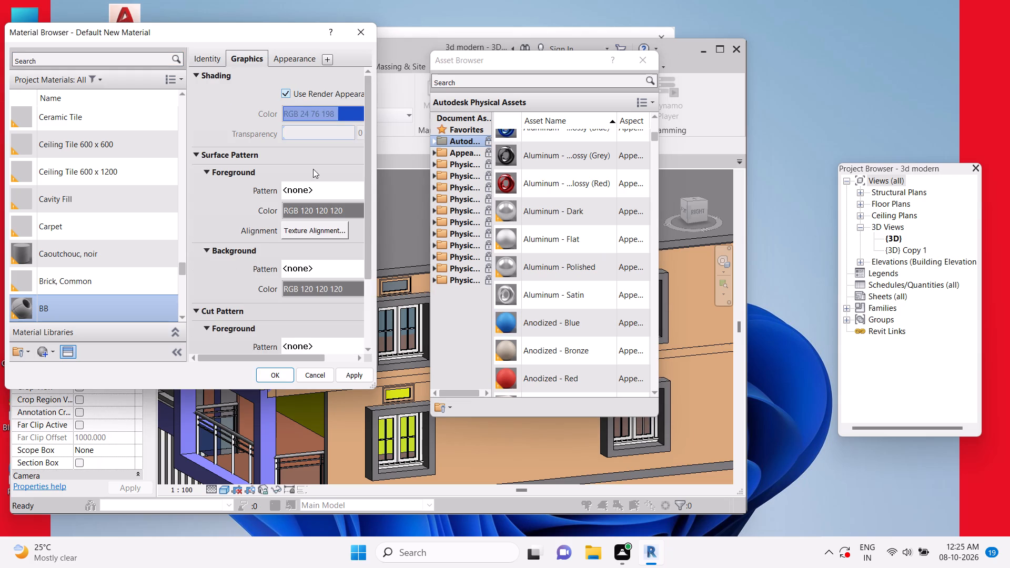
left_click(353, 372)
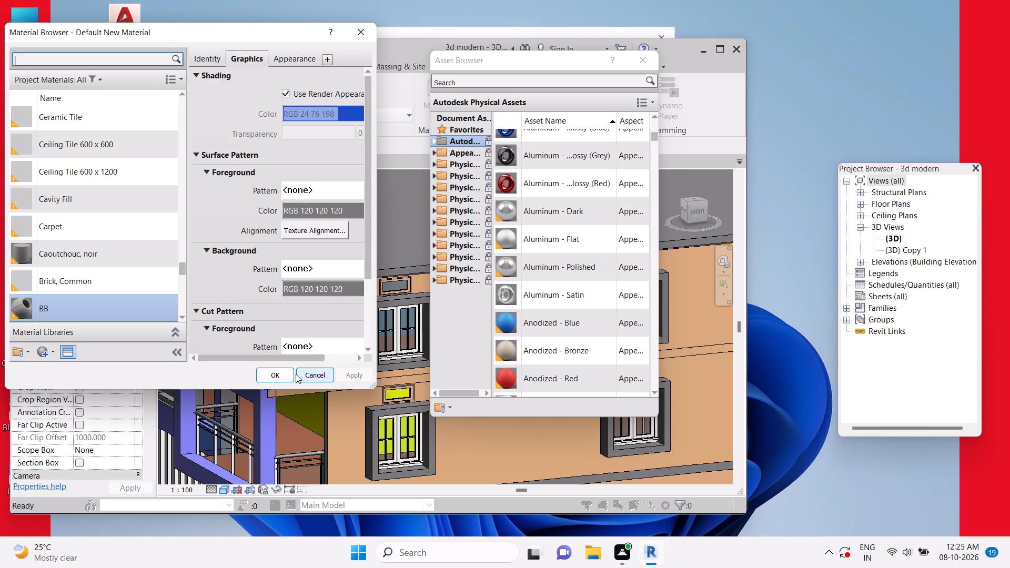
left_click(296, 374)
Open the side-wall window surrounds for in-place editing.
key("Escape")
left_click(392, 306)
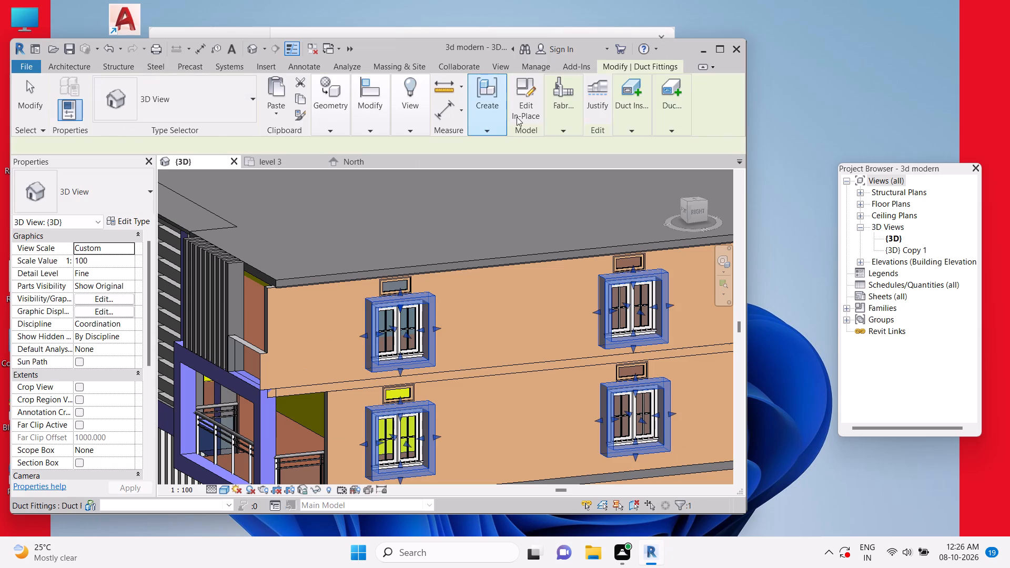
left_click(531, 109)
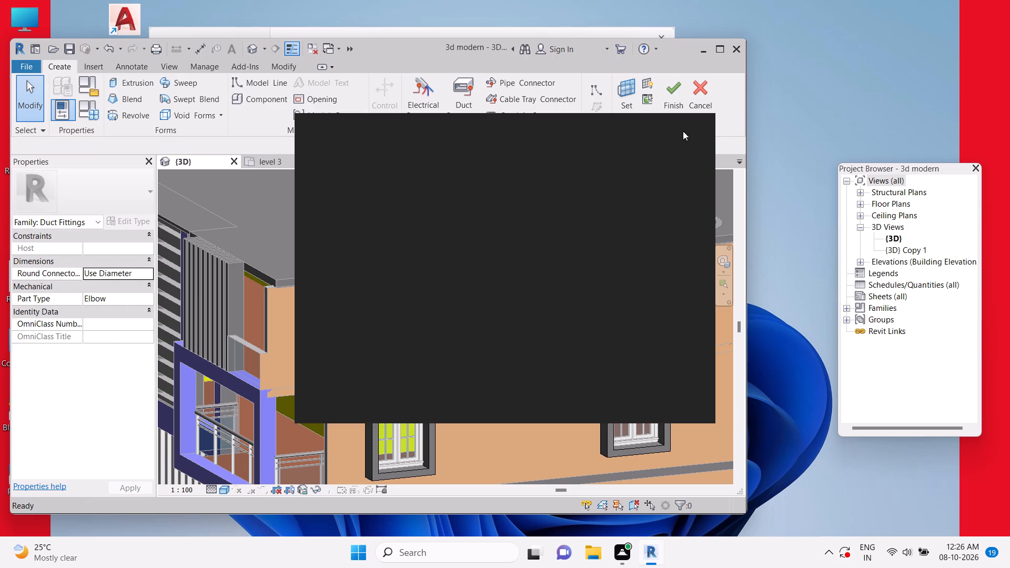
Dismiss the blank pop-up covering the 3D view.
left_click(684, 130)
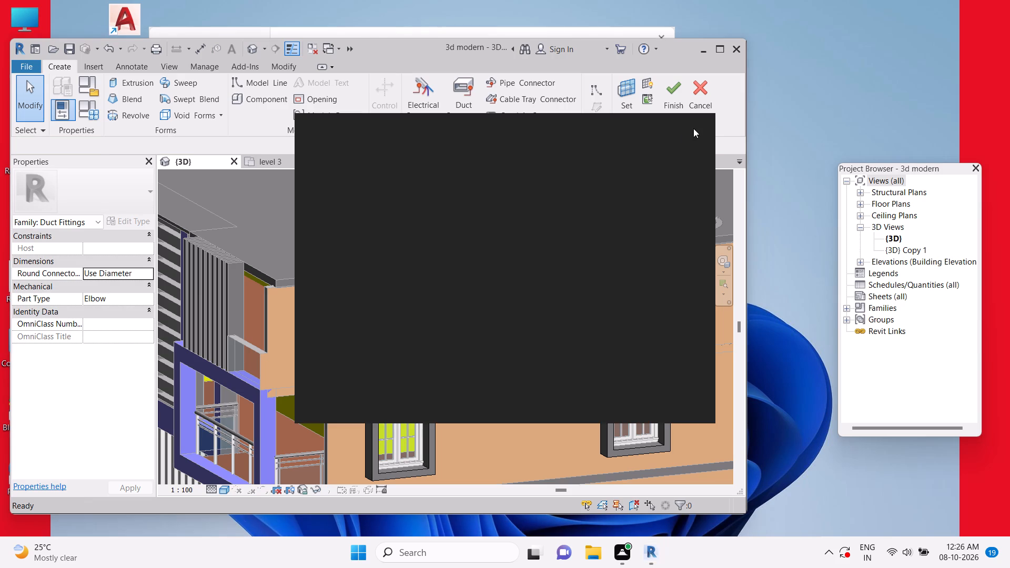
left_click(684, 135)
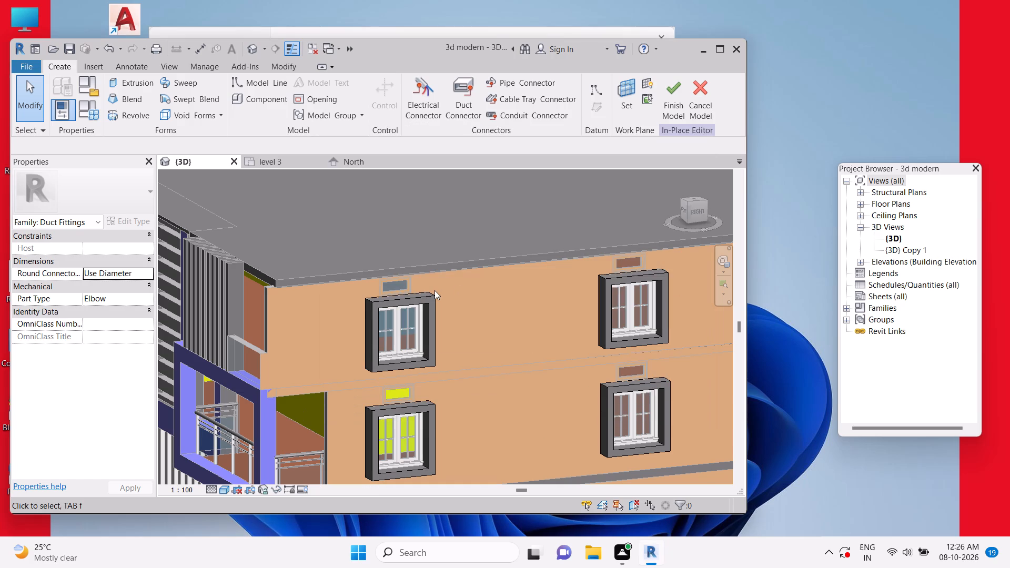
Use Paint with material BB on the front, top and outer side faces of the upper-row window surround nearest the balcony.
scroll(435, 290, "up", 3)
middle_click_drag(435, 291, 541, 220)
key("Escape")
key("Escape")
key("p")
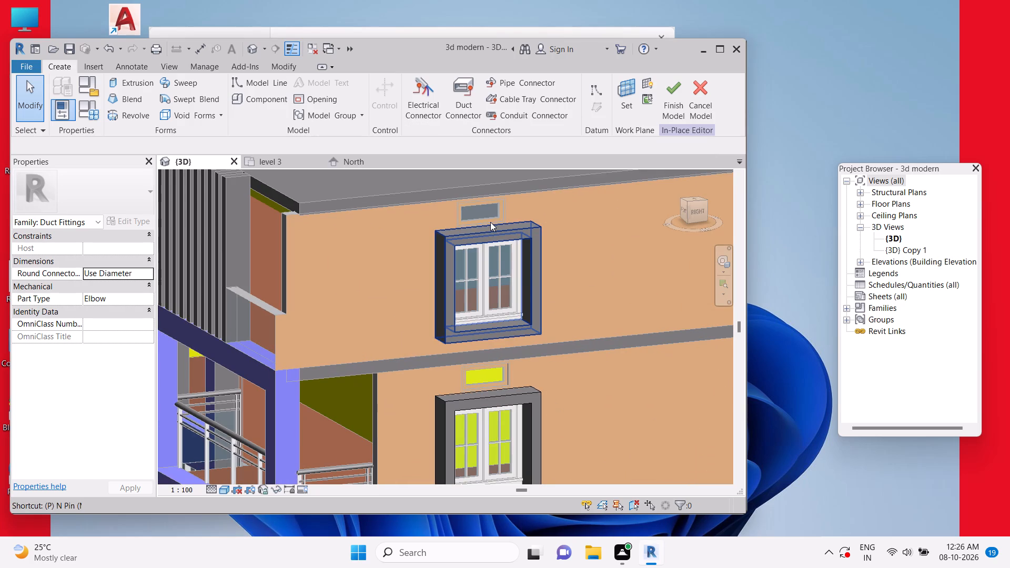
key("t")
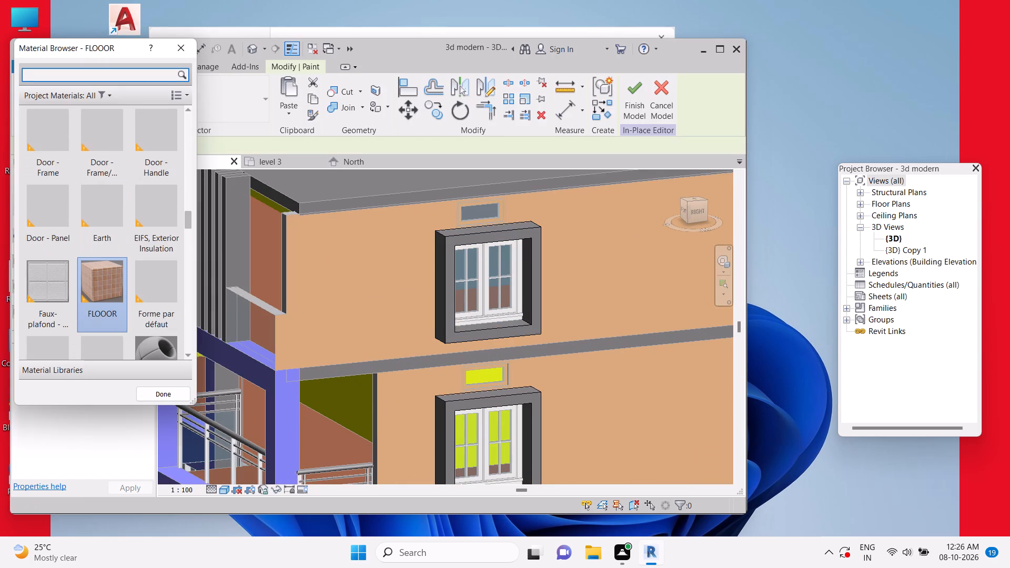
left_click(119, 72)
key("b")
key("b")
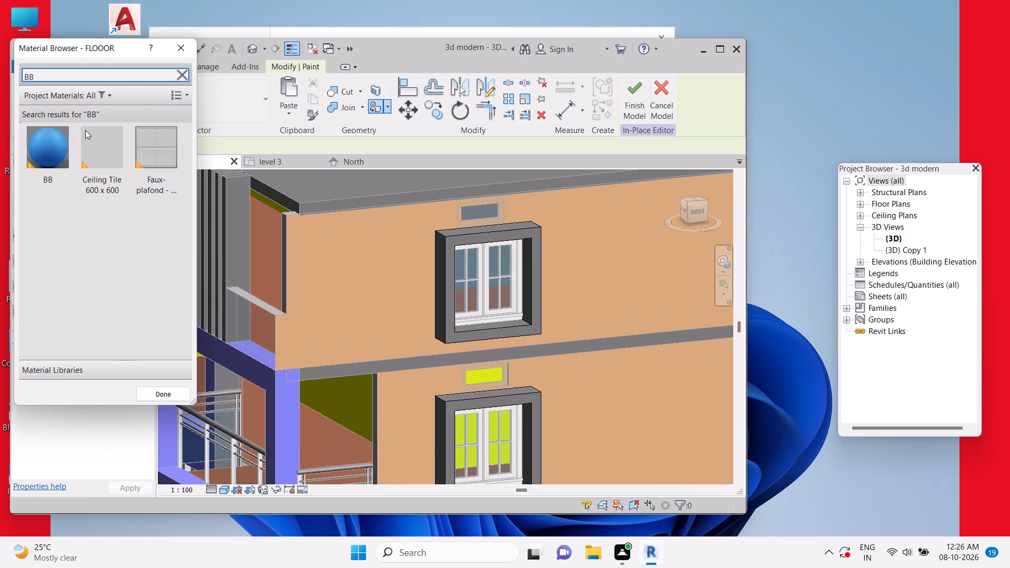
left_click(53, 139)
scroll(469, 247, "up", 5)
left_click(446, 235)
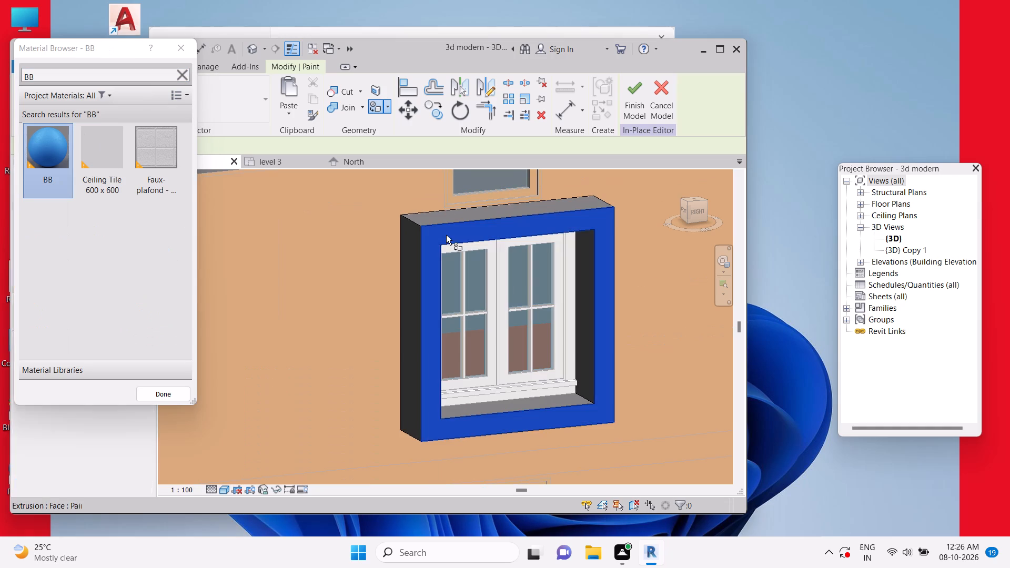
scroll(435, 227, "up", 5)
left_click(429, 212)
left_click(390, 240)
Paint the inner sill and the visible inner jamb of the same upper surround with material BB.
scroll(395, 242, "down", 2)
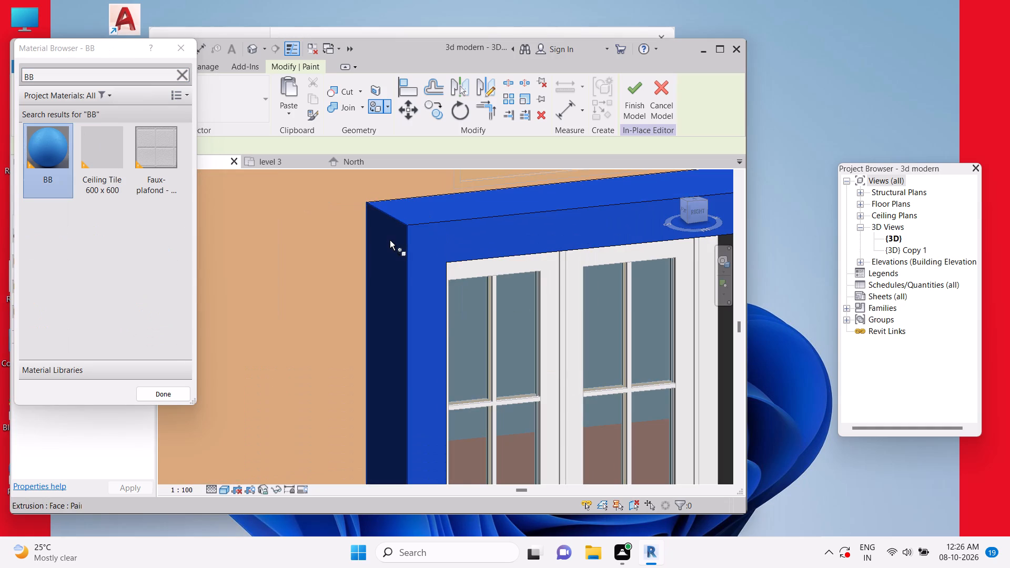
scroll(390, 240, "down", 2)
middle_click_drag(526, 293, 449, 279)
middle_click_drag(455, 351, 479, 270)
scroll(442, 326, "up", 4)
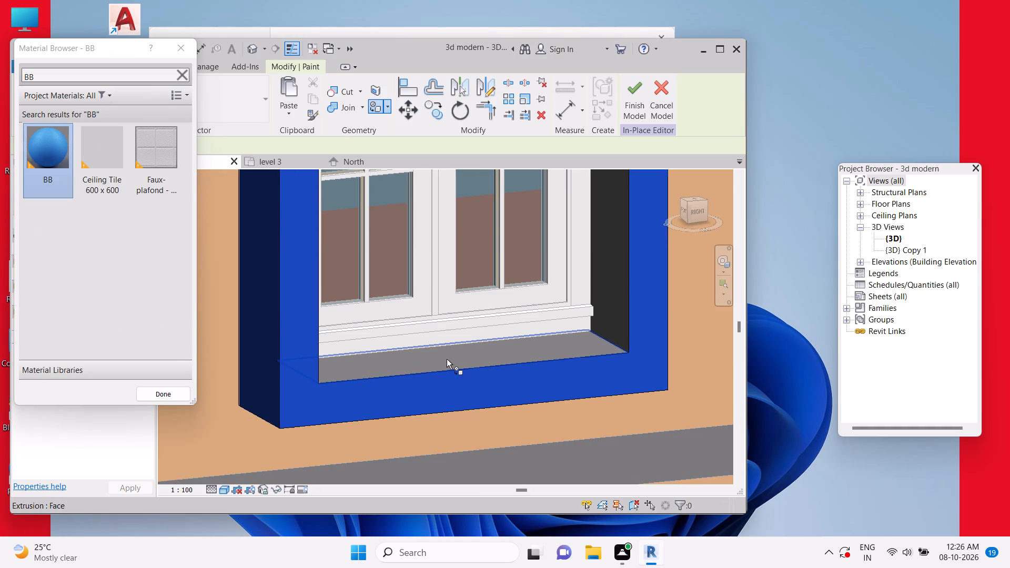
left_click(447, 359)
left_click(614, 304)
Paint the opposite outer side face of the upper surround nearest the balcony with material BB.
scroll(614, 304, "down", 5)
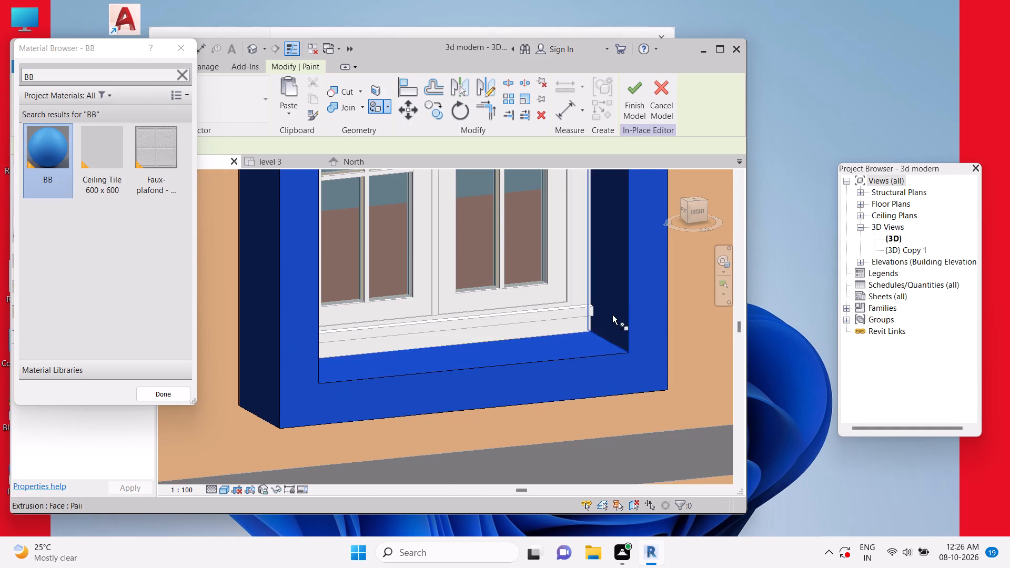
middle_click_drag(628, 350, 573, 356, "shift")
middle_click_drag(434, 347, 632, 352)
middle_click_drag(436, 328, 558, 323)
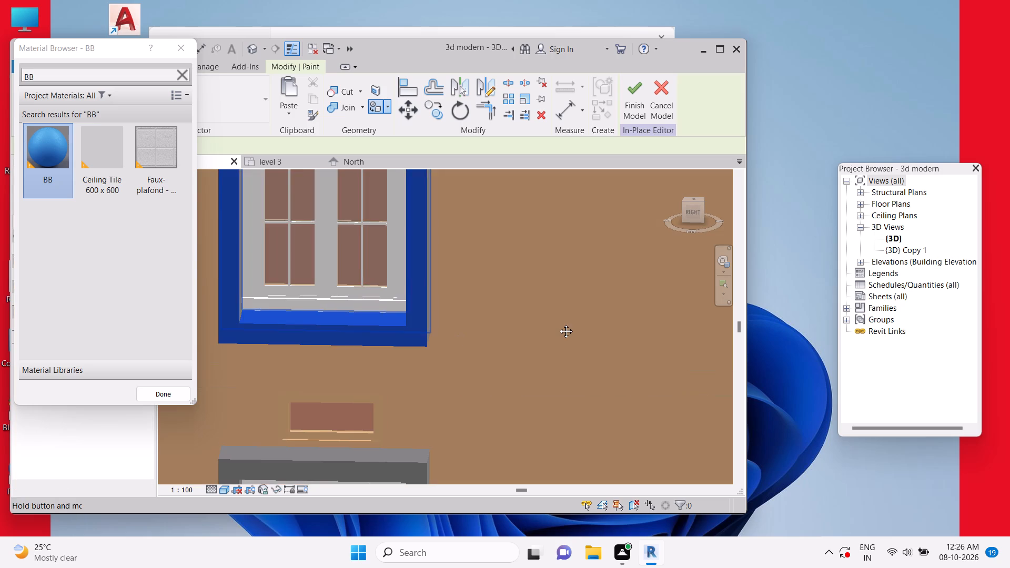
middle_click_drag(558, 323, 485, 353)
middle_click_drag(400, 325, 644, 355)
left_click(430, 294)
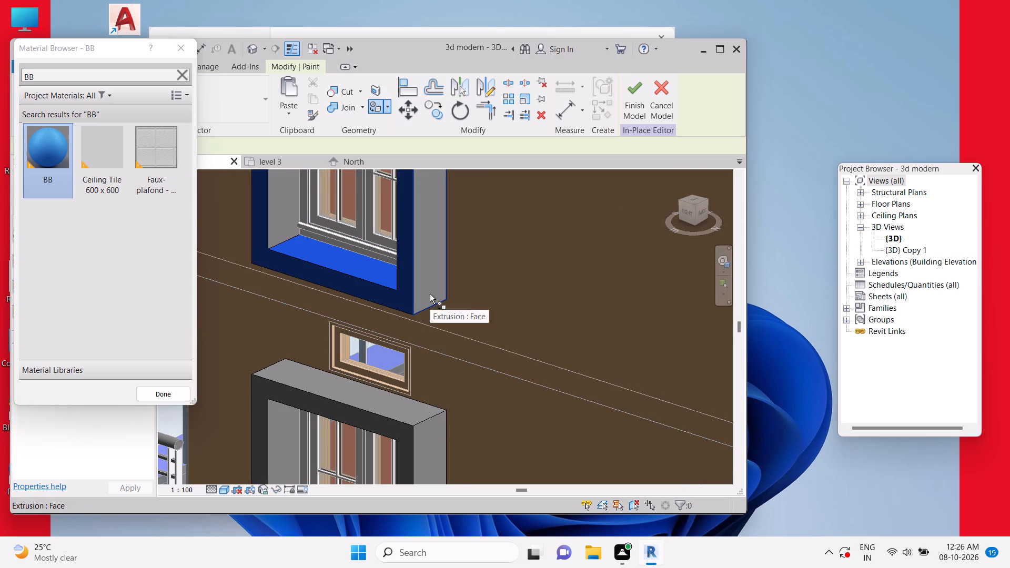
scroll(408, 306, "up", 3)
left_click(403, 309)
Paint the top, outer side, front, inner jamb and sill faces of the lower-row surround nearest the balcony with BB.
scroll(419, 304, "down", 5)
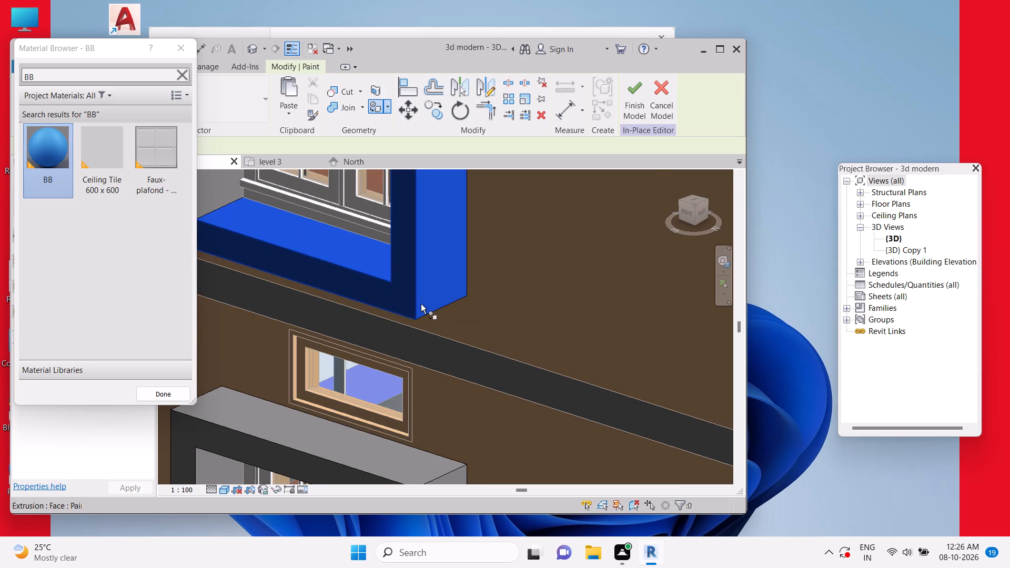
middle_click_drag(442, 362, 485, 271)
scroll(452, 318, "up", 5)
left_click(457, 278)
left_click(487, 303)
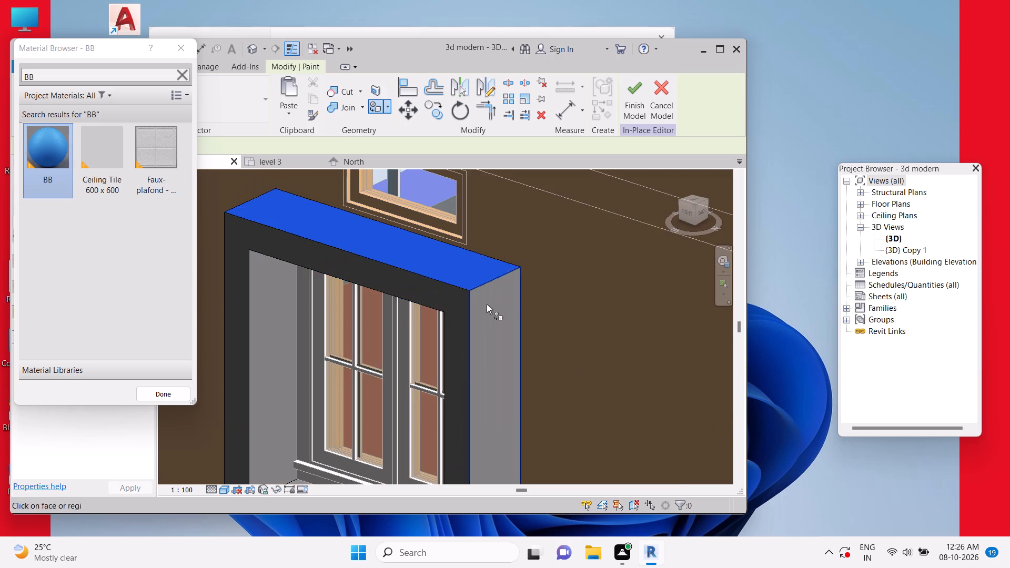
left_click(447, 311)
left_click(440, 296)
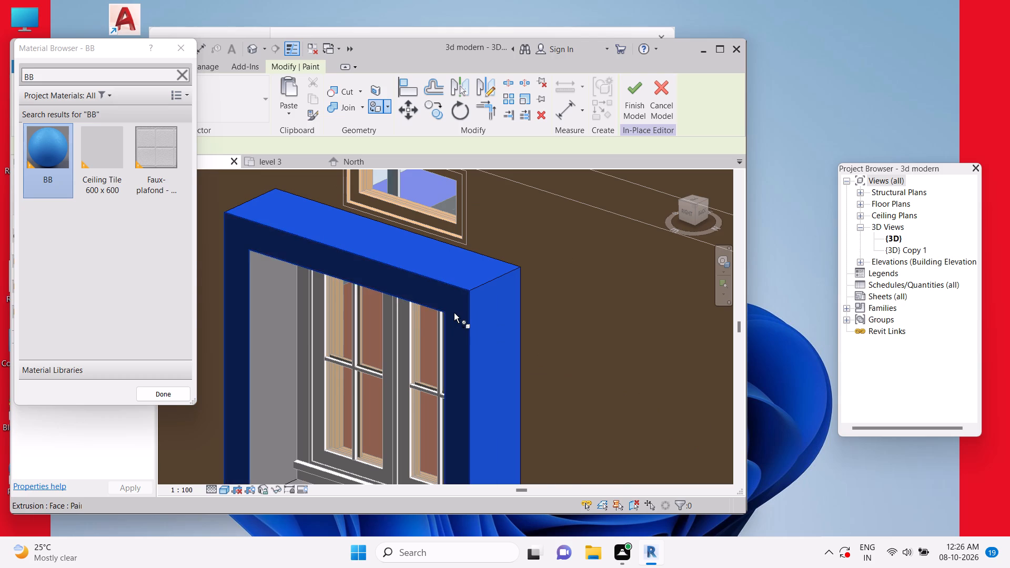
middle_click_drag(455, 313, 560, 270)
left_click(370, 297)
middle_click_drag(421, 361, 443, 262)
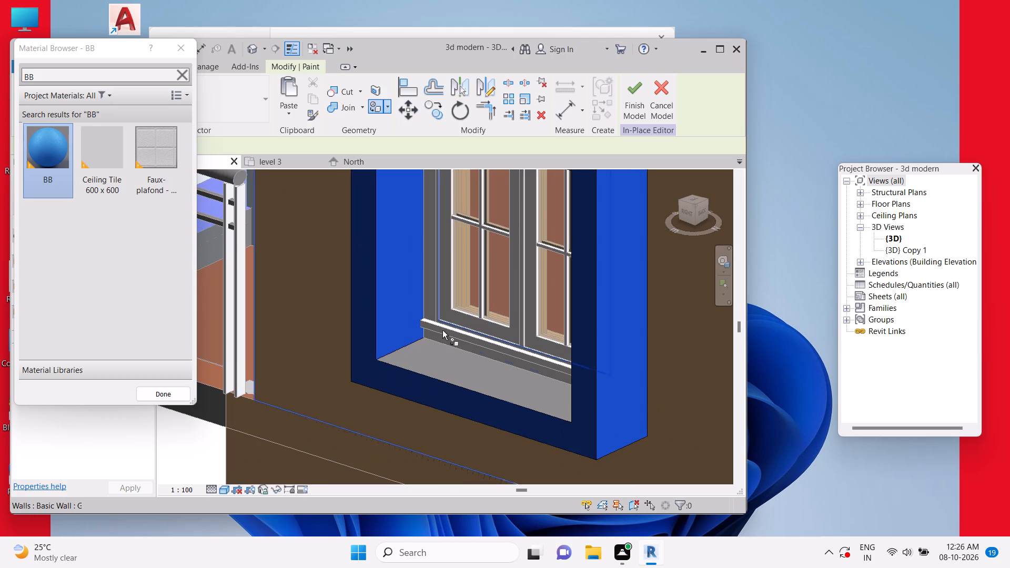
left_click(445, 355)
left_click(437, 405)
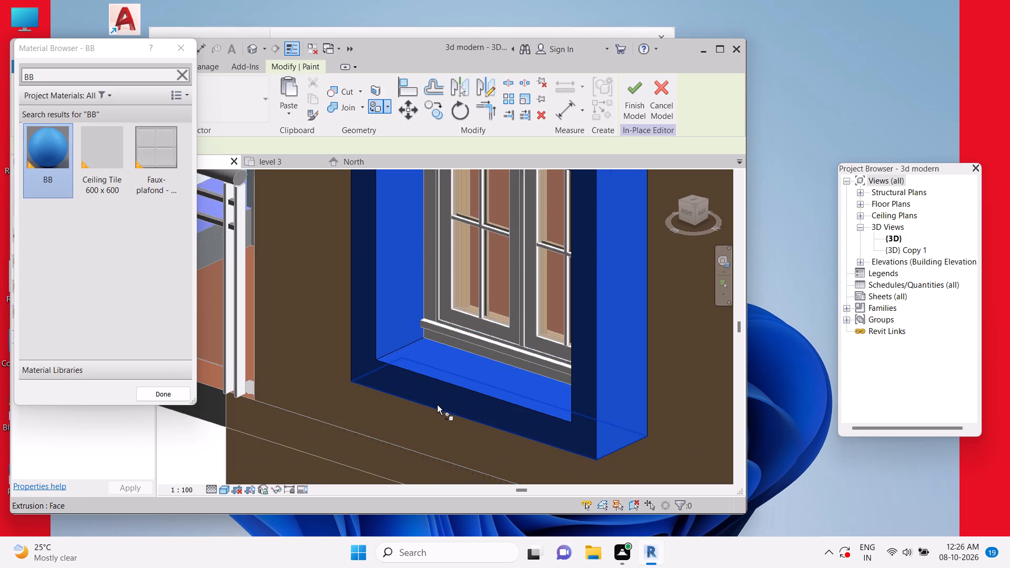
left_click(355, 318)
Paint the front, top, outer side and inner jamb faces of the upper-row middle window surround with BB.
scroll(431, 312, "down", 9)
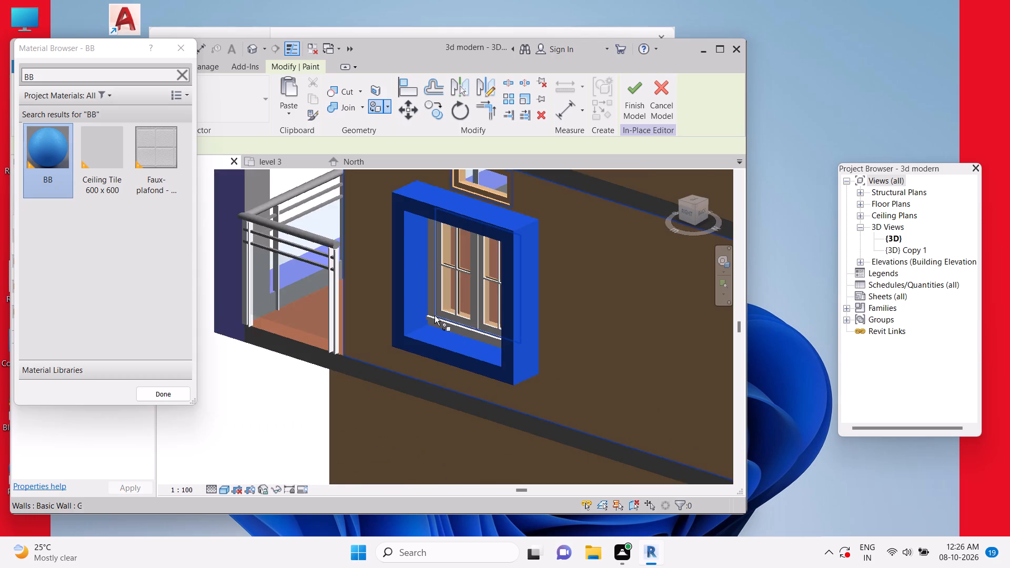
middle_click_drag(573, 329, 366, 367)
scroll(506, 240, "up", 5)
middle_click_drag(509, 263, 523, 342)
scroll(523, 342, "up", 6)
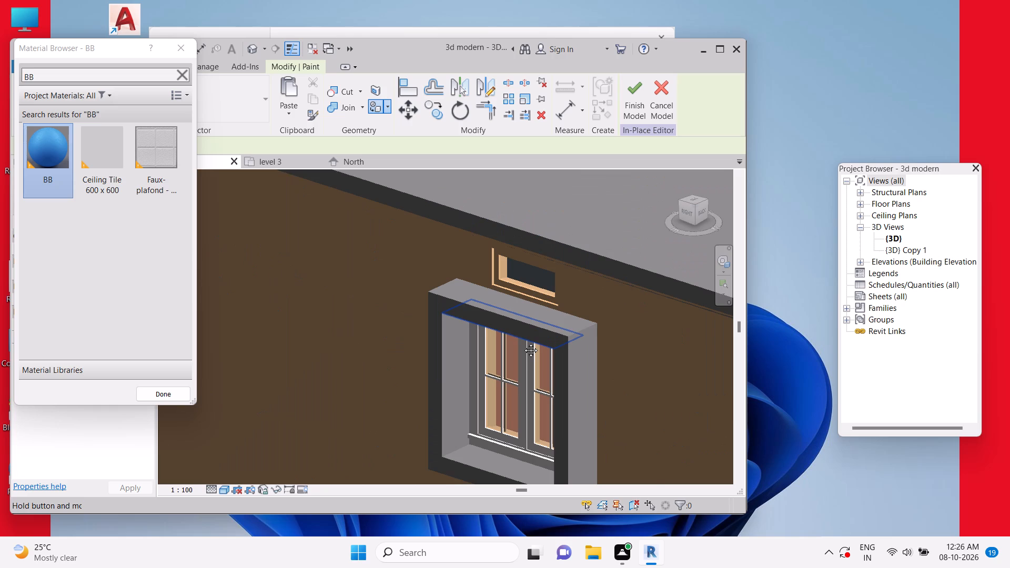
left_click(402, 274)
left_click(414, 246)
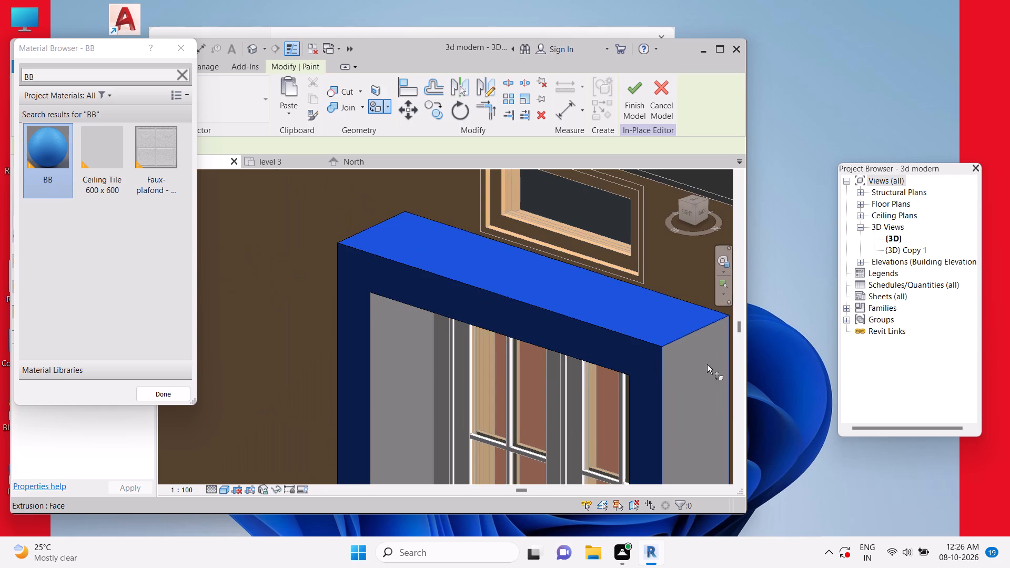
left_click(707, 364)
middle_click_drag(580, 363, 630, 308)
left_click(464, 342)
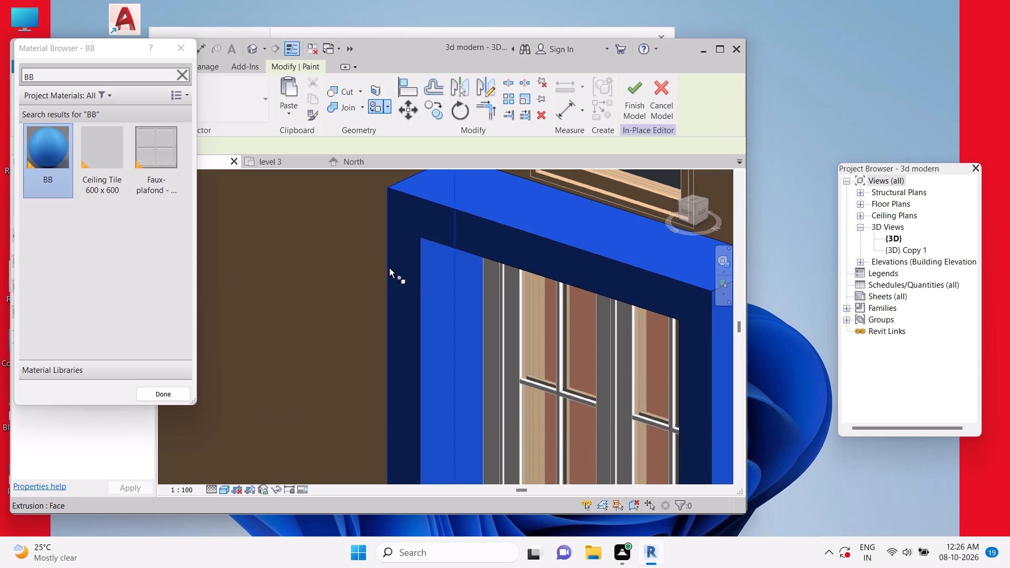
left_click(389, 268)
scroll(415, 275, "down", 2)
left_click(449, 255)
Paint the inner sill of the upper-row middle surround with BB and go over its lower corner faces.
middle_click_drag(511, 260, 511, 259)
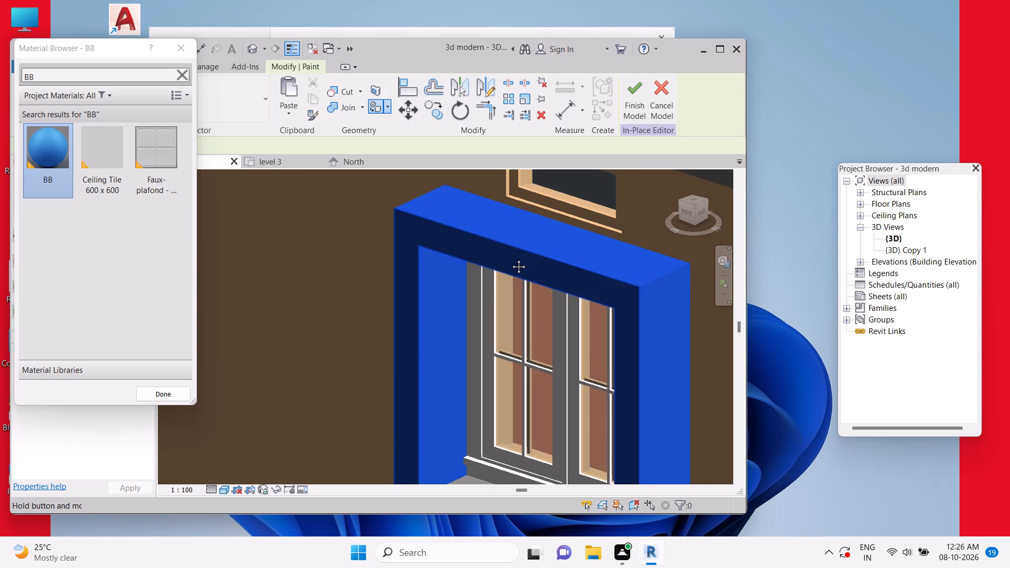
middle_click_drag(511, 259, 492, 186)
middle_click_drag(572, 375, 583, 271)
left_click(509, 339)
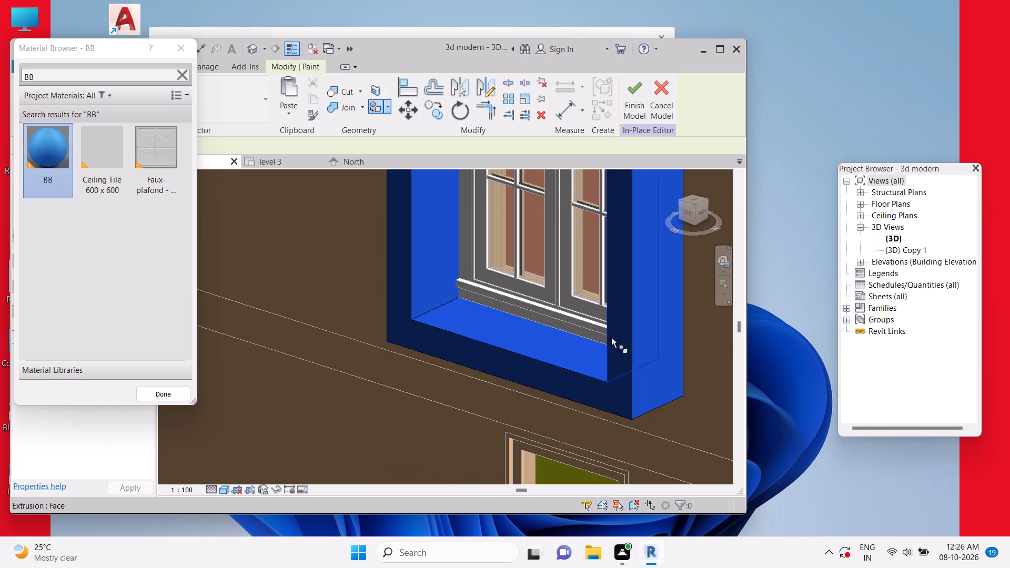
left_click(613, 337)
left_click(613, 345)
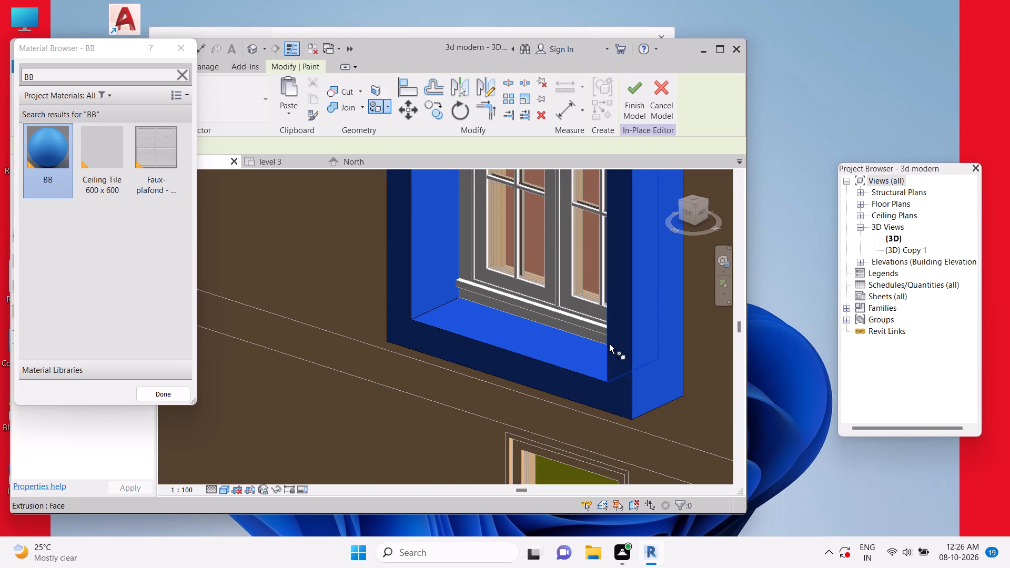
left_click(609, 344)
left_click(594, 403)
Paint the top, outer side, front and inner jamb faces of the upper-row surround farthest from the balcony with BB.
scroll(539, 351, "down", 8)
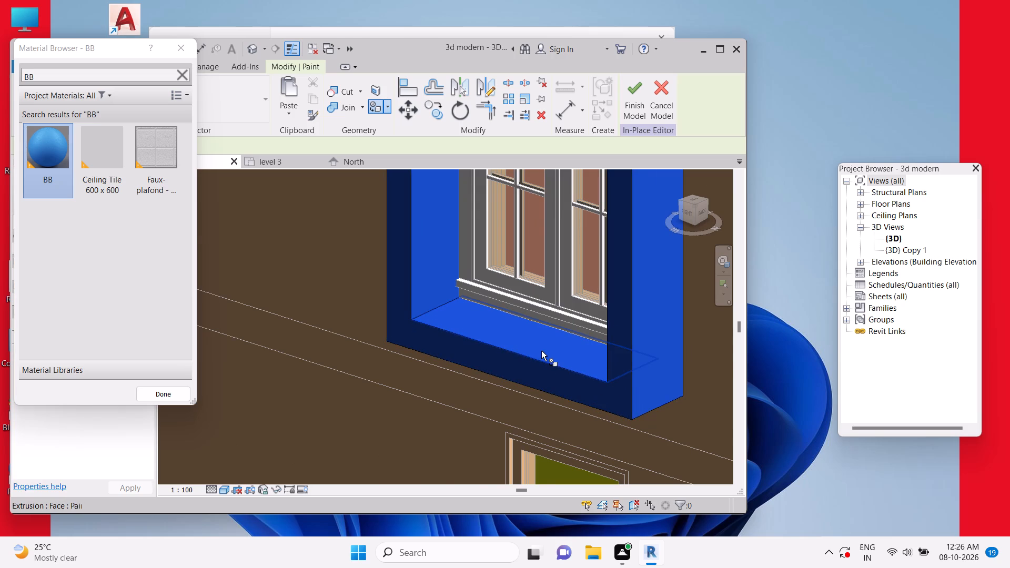
middle_click_drag(588, 347, 384, 370)
middle_click_drag(569, 392, 499, 362)
scroll(557, 359, "up", 6)
middle_click_drag(562, 379, 536, 327)
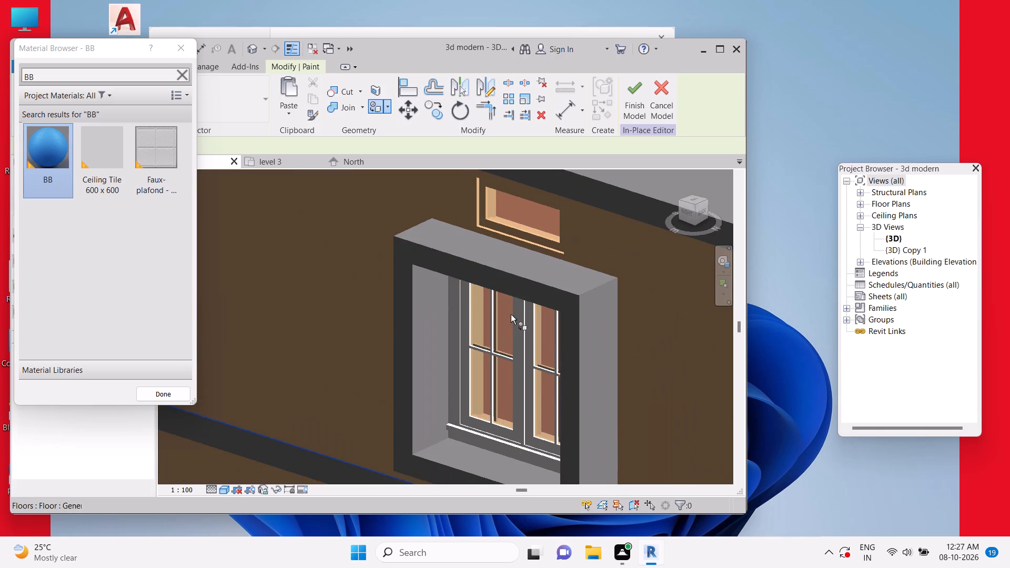
left_click(527, 271)
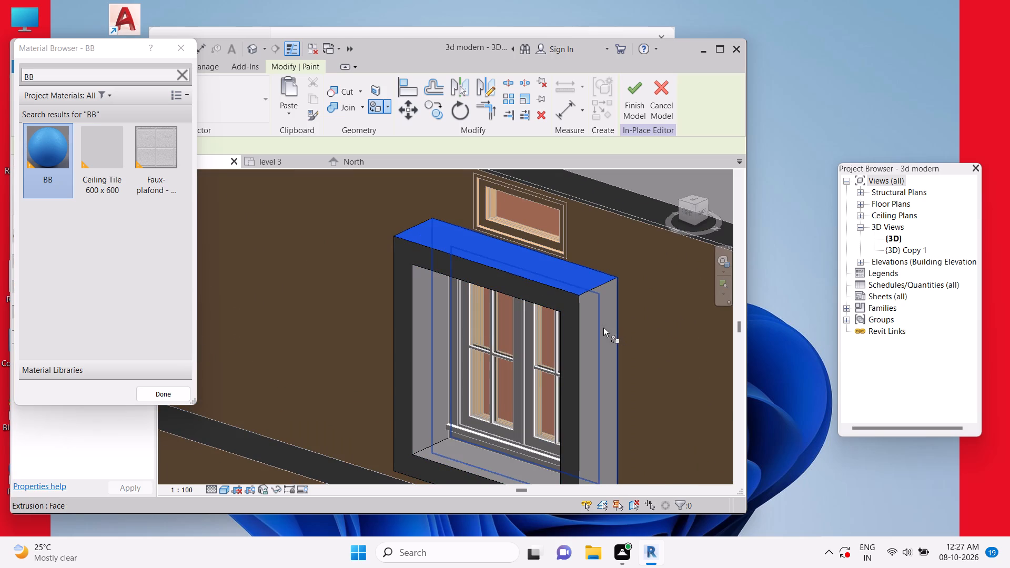
left_click(603, 328)
left_click(564, 340)
scroll(567, 330, "up", 4)
left_click(579, 291)
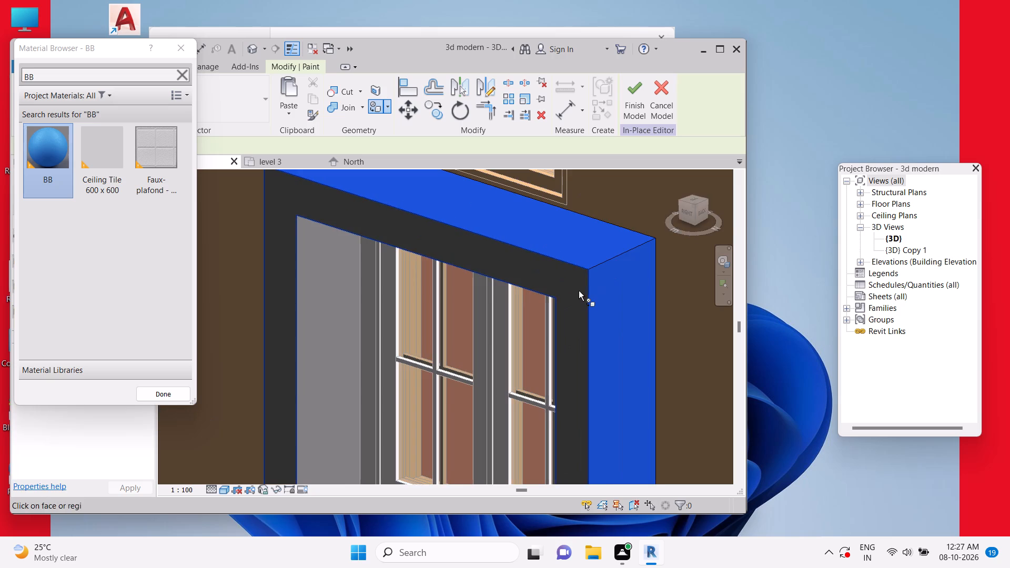
scroll(583, 306, "down", 5)
left_click(460, 313)
Paint the inner sill of the upper-row surround farthest from the balcony with BB and go over its front edges.
middle_click_drag(474, 387, 464, 266)
scroll(474, 387, "up", 1)
scroll(492, 346, "up", 4)
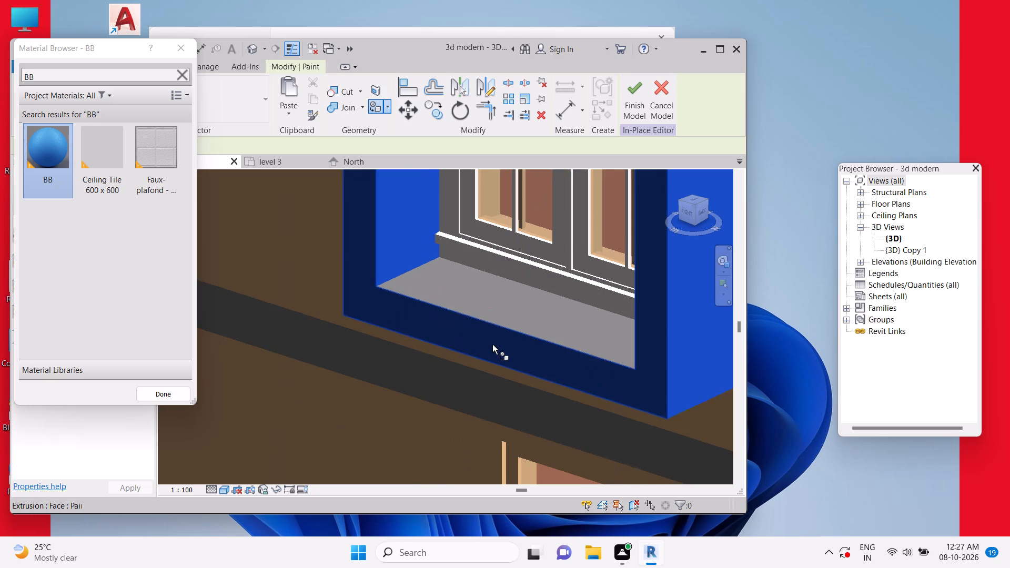
left_click(518, 309)
left_click(568, 383)
scroll(500, 353, "down", 2)
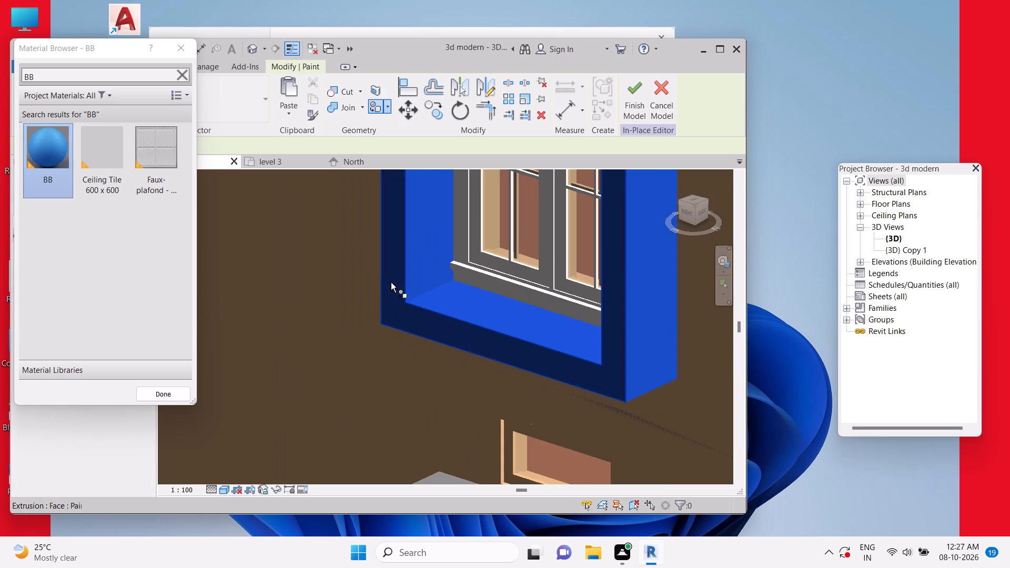
left_click(382, 275)
Paint the front, top, outer side and inner jamb faces of the lower-row surround farthest from the balcony with BB.
scroll(446, 308, "down", 9)
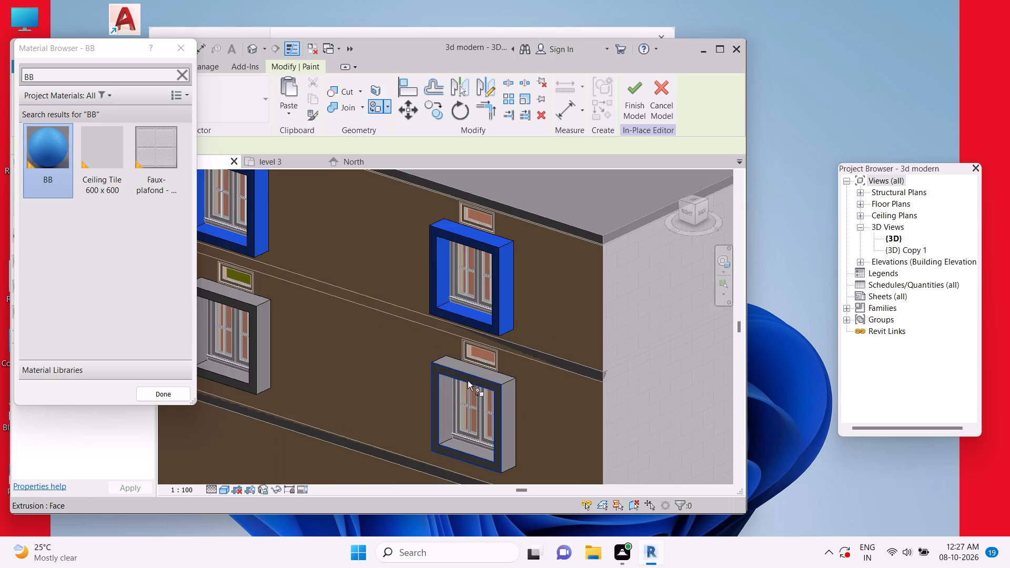
middle_click_drag(467, 381, 534, 295)
scroll(534, 296, "up", 9)
left_click(543, 282)
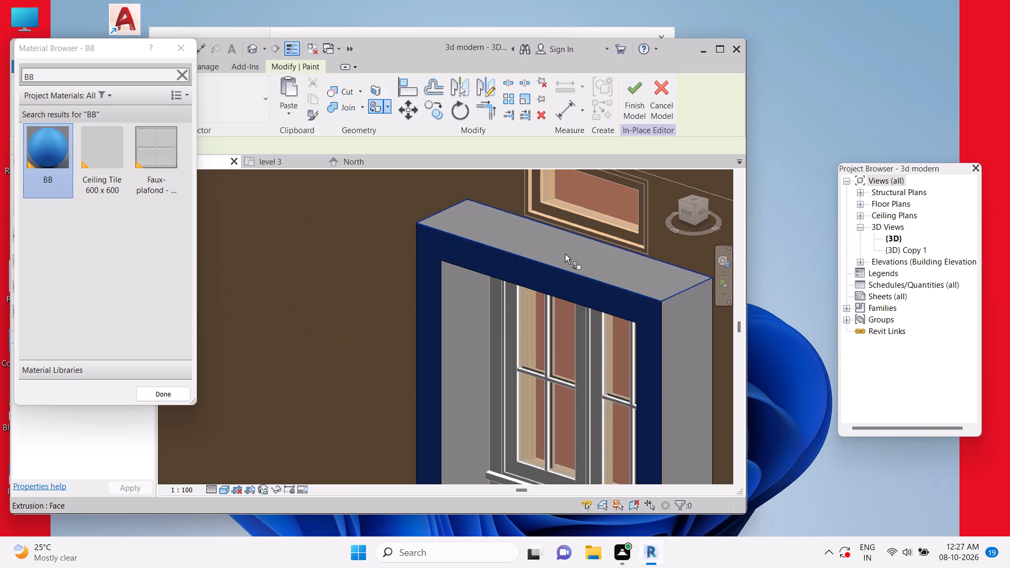
left_click(565, 254)
middle_click_drag(605, 341, 470, 285)
left_click(540, 286)
left_click(502, 312)
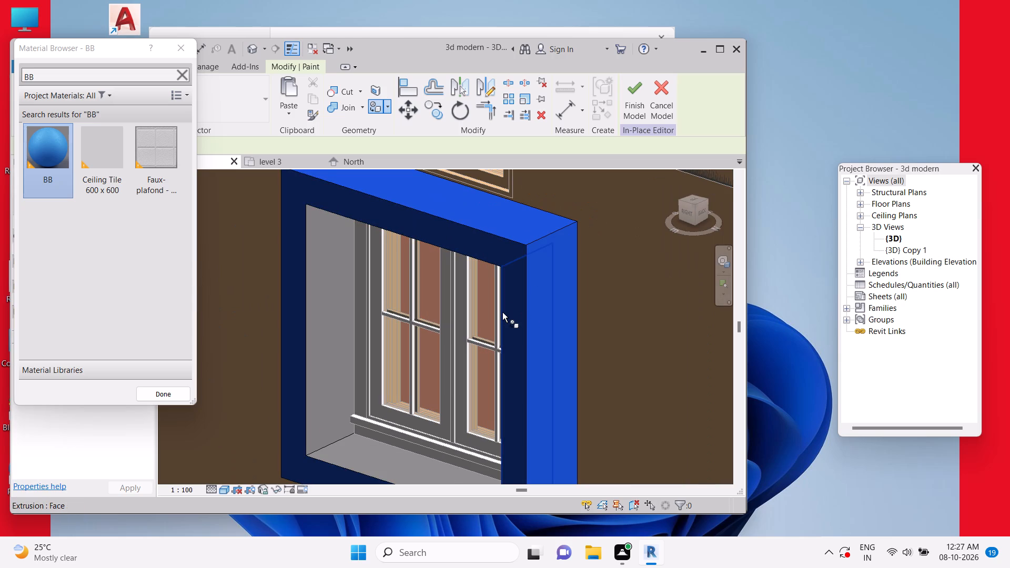
left_click(338, 287)
middle_click_drag(339, 292, 501, 308)
scroll(500, 309, "up", 1)
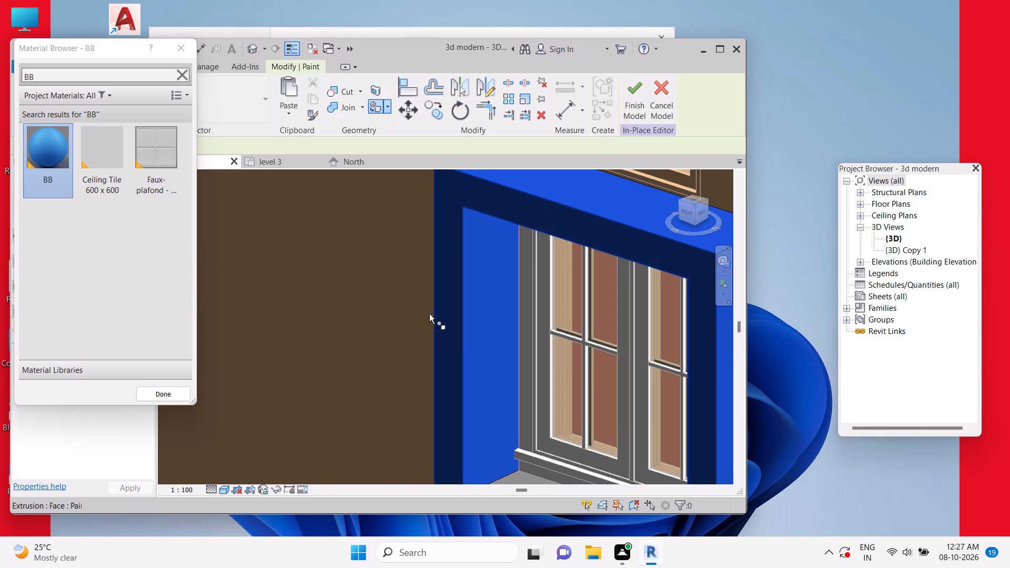
left_click(436, 313)
Paint the inner sill of the lower-row surround farthest from the balcony with BB and go over its bottom front edge.
middle_click_drag(511, 392, 480, 237)
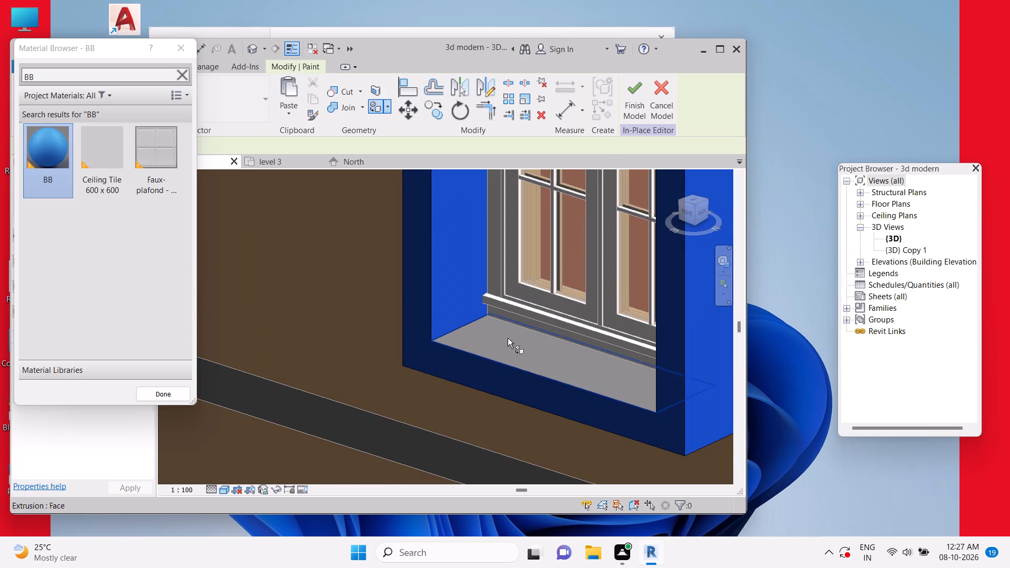
left_click(508, 338)
middle_click_drag(542, 368, 513, 314)
scroll(514, 324, "up", 2)
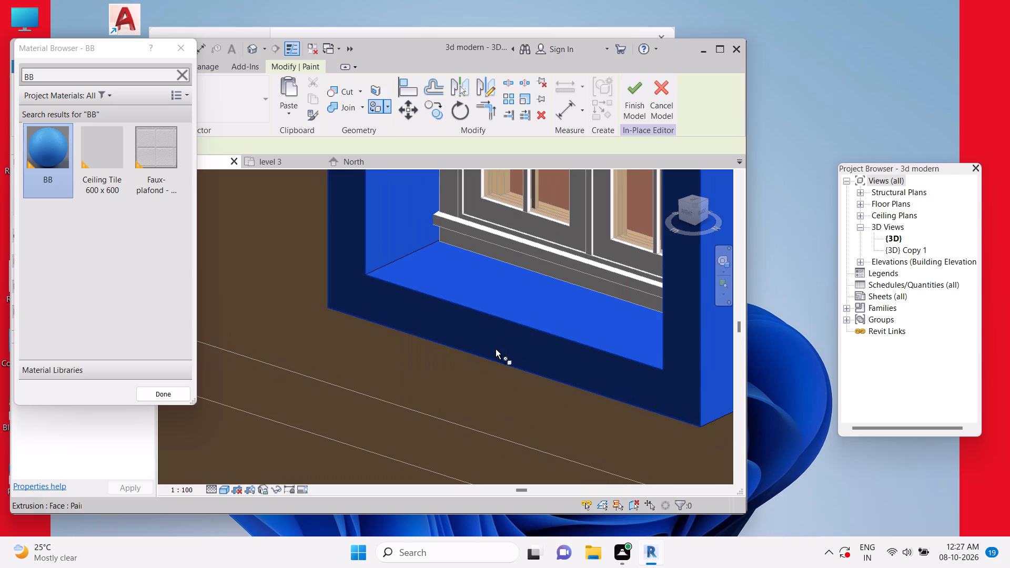
left_click(489, 354)
Paint the outer side, top, front and inner jamb faces of the middle lower-row window surround with BB.
scroll(553, 332, "down", 9)
middle_click_drag(509, 331, 539, 326)
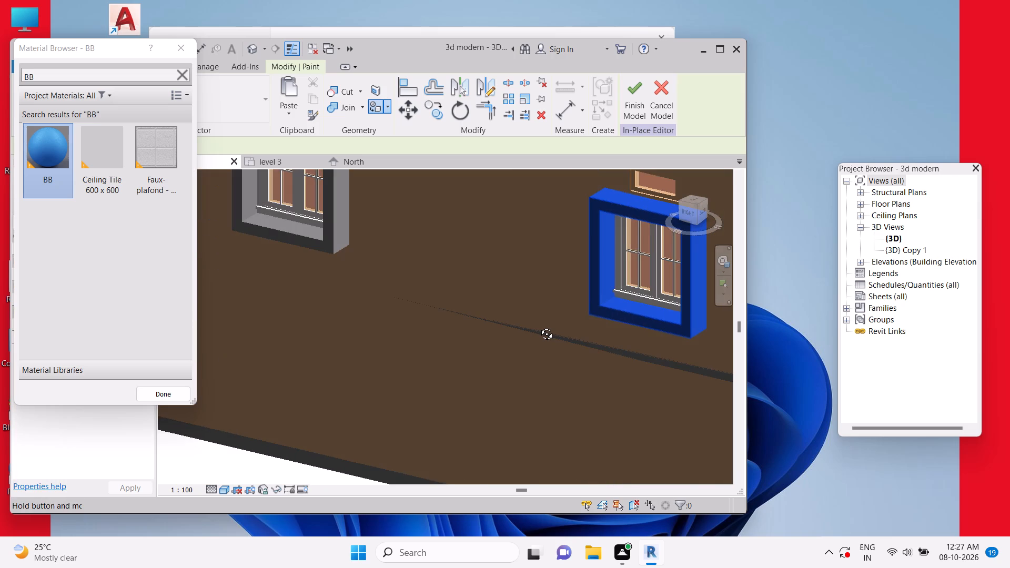
middle_click_drag(539, 326, 567, 320)
scroll(567, 330, "down", 2)
middle_click_drag(549, 337, 355, 378)
scroll(430, 276, "down", 4)
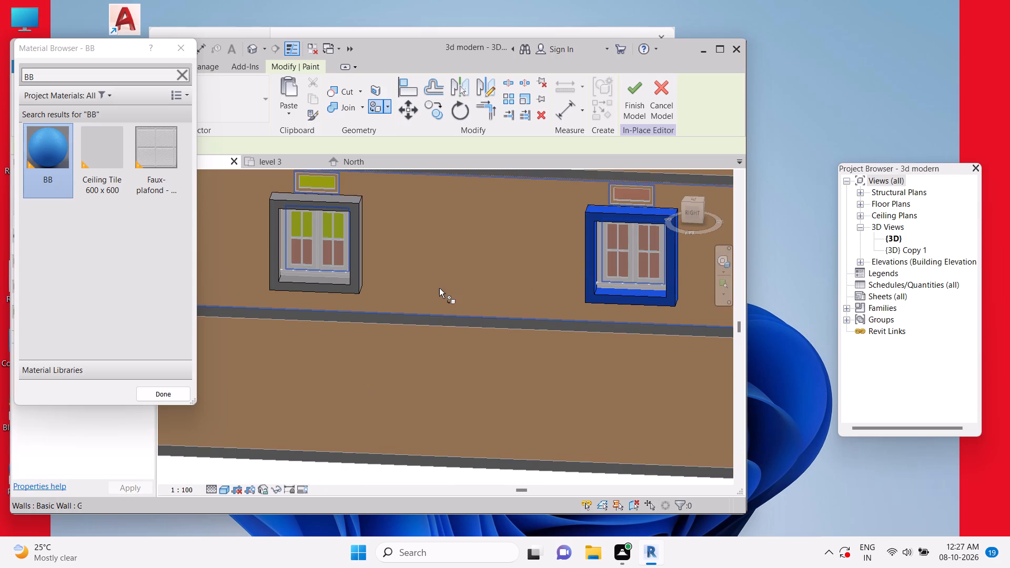
scroll(439, 288, "down", 4)
middle_click_drag(418, 306, 533, 333)
scroll(544, 231, "up", 9)
middle_click_drag(531, 242, 521, 270)
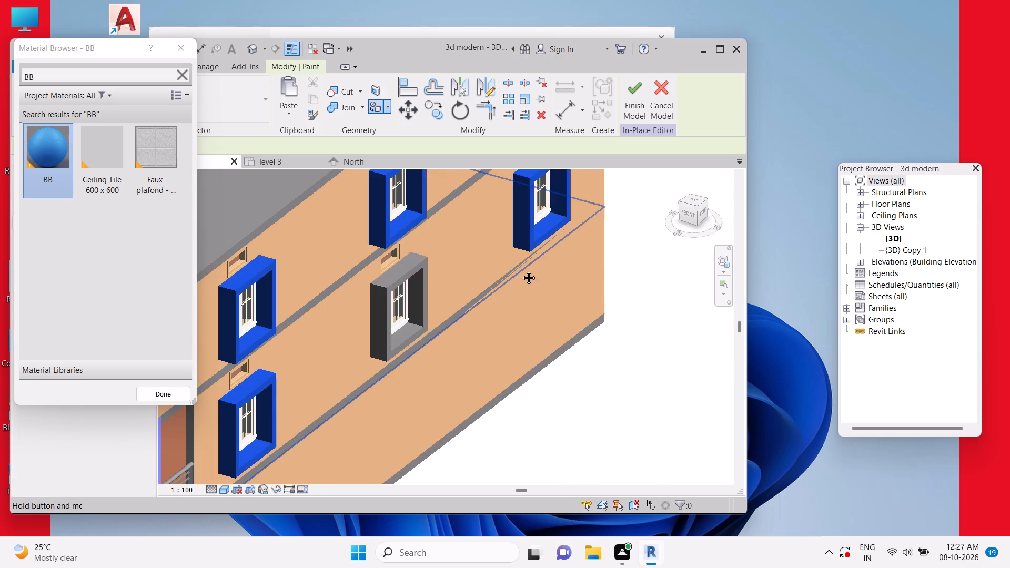
scroll(521, 270, "up", 2)
middle_click_drag(521, 270, 526, 342)
left_click(518, 258)
middle_click_drag(451, 369, 573, 281)
scroll(383, 295, "up", 5)
left_click(395, 290)
left_click(429, 228)
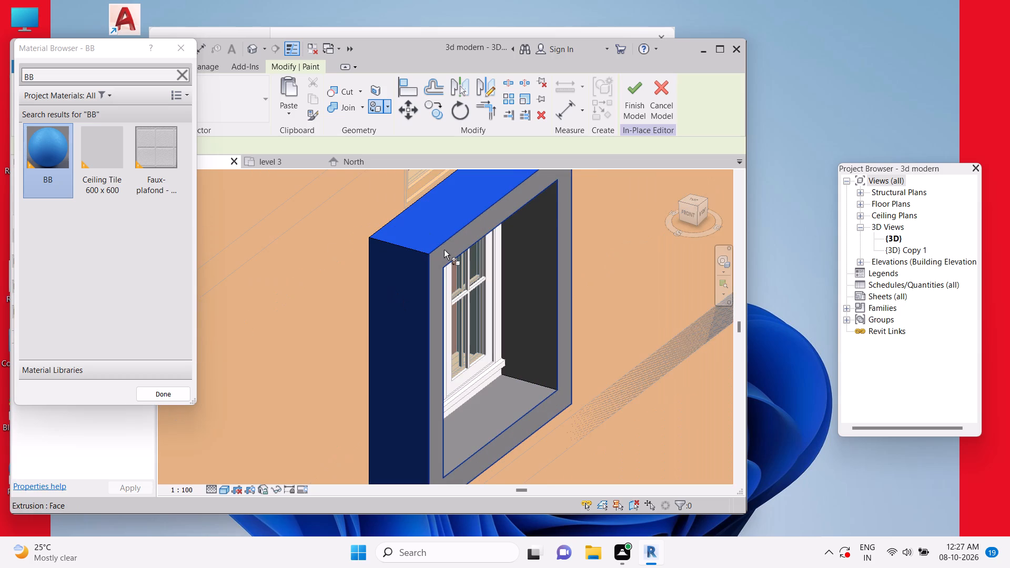
left_click(445, 249)
scroll(451, 261, "up", 4)
left_click(457, 254)
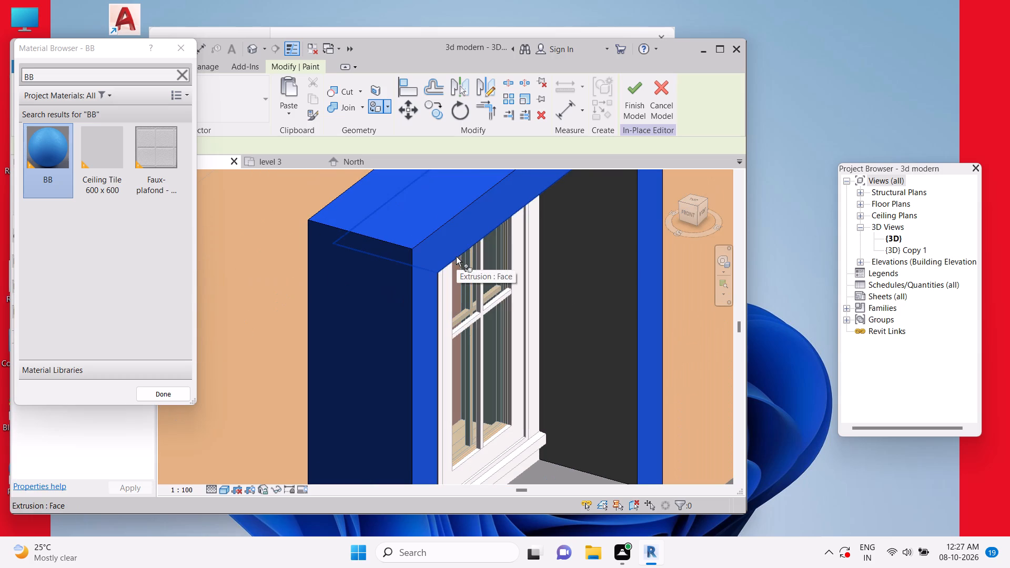
left_click(609, 281)
Paint the inner sill of the middle lower-row surround with BB and go over its front edges.
middle_click_drag(612, 341, 605, 208)
left_click(562, 363)
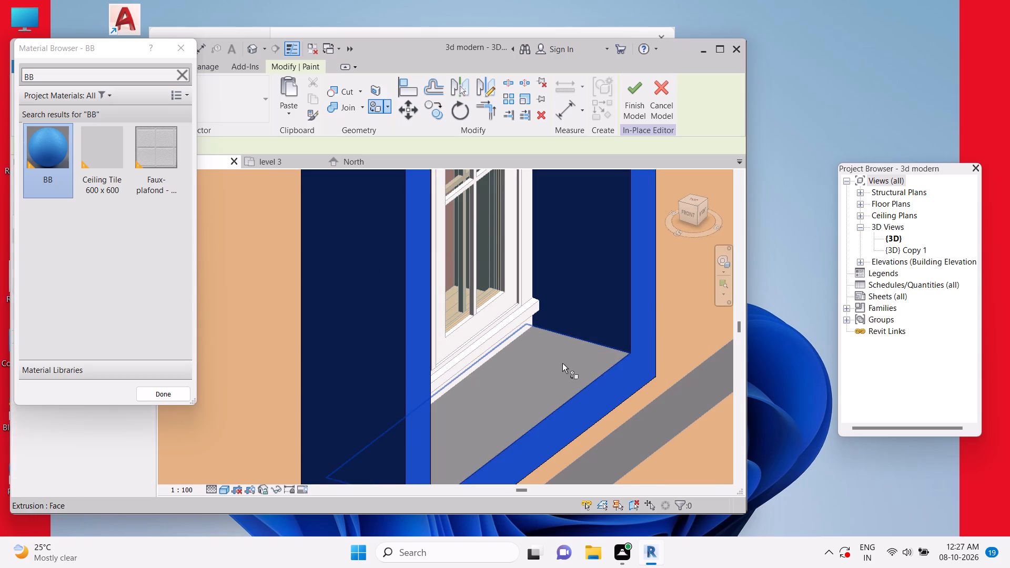
left_click(428, 379)
middle_click_drag(433, 399, 456, 331)
scroll(480, 270, "down", 3)
middle_click_drag(456, 331, 486, 257)
left_click(484, 347)
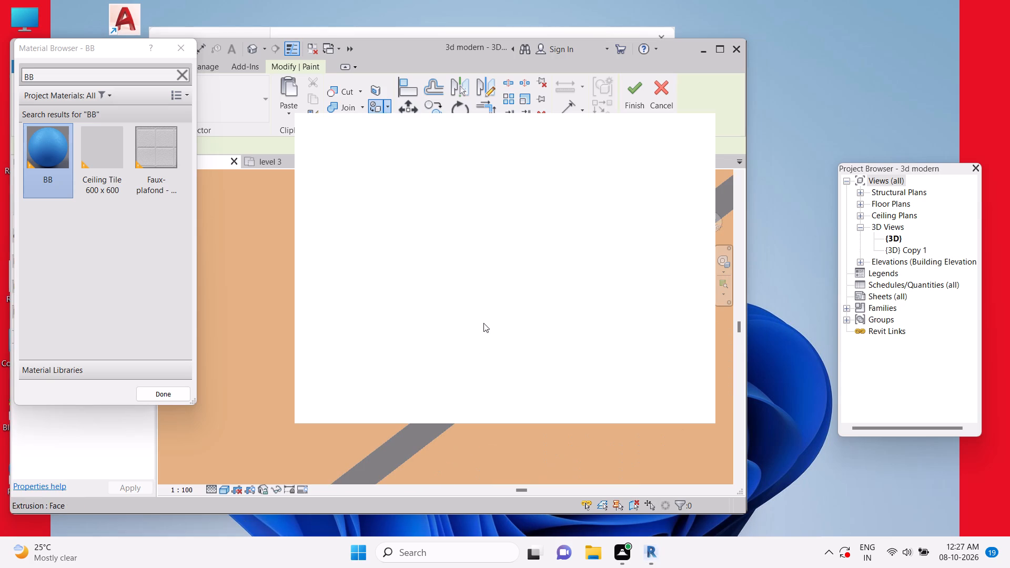
Dismiss the Autodesk notification window covering the model.
key("Escape")
key("Escape")
key("Escape")
key("Escape")
key("Escape")
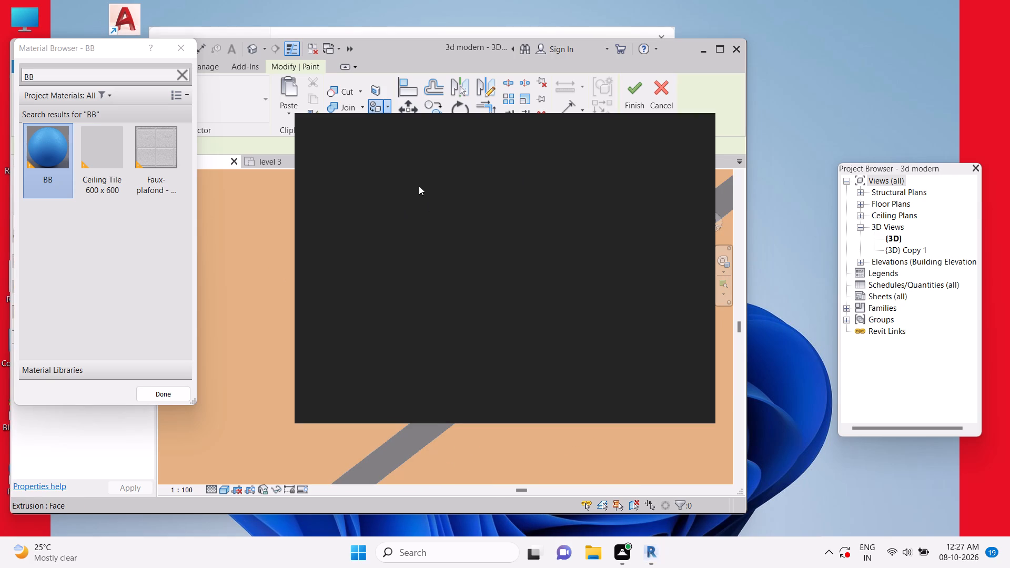
left_click(693, 128)
left_click(704, 125)
Finish the in-place model of the window surrounds and save the project.
scroll(519, 298, "down", 4)
middle_click_drag(451, 367, 635, 205)
scroll(378, 368, "down", 9)
middle_click_drag(378, 366, 382, 357)
scroll(516, 392, "down", 4)
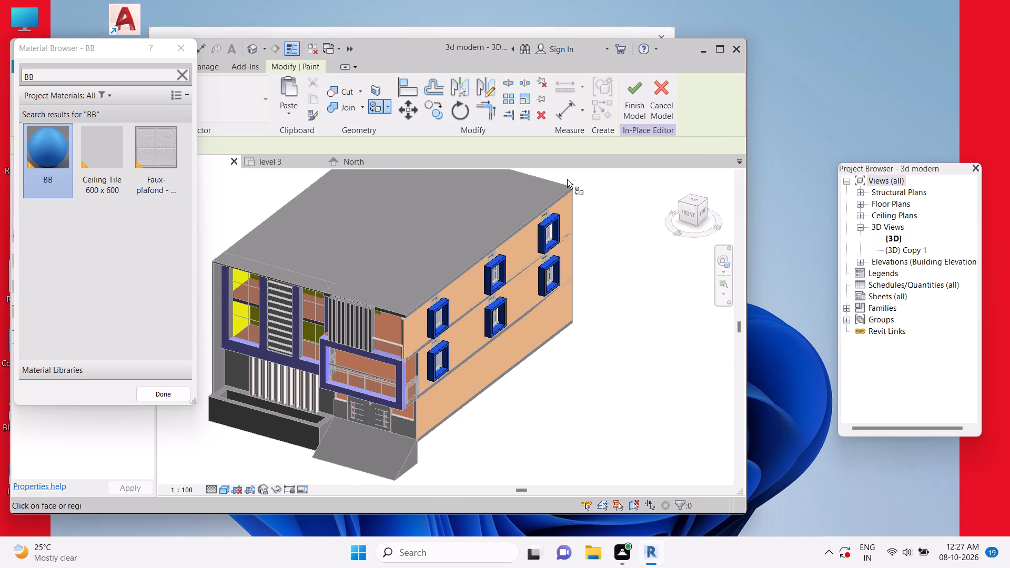
left_click(626, 88)
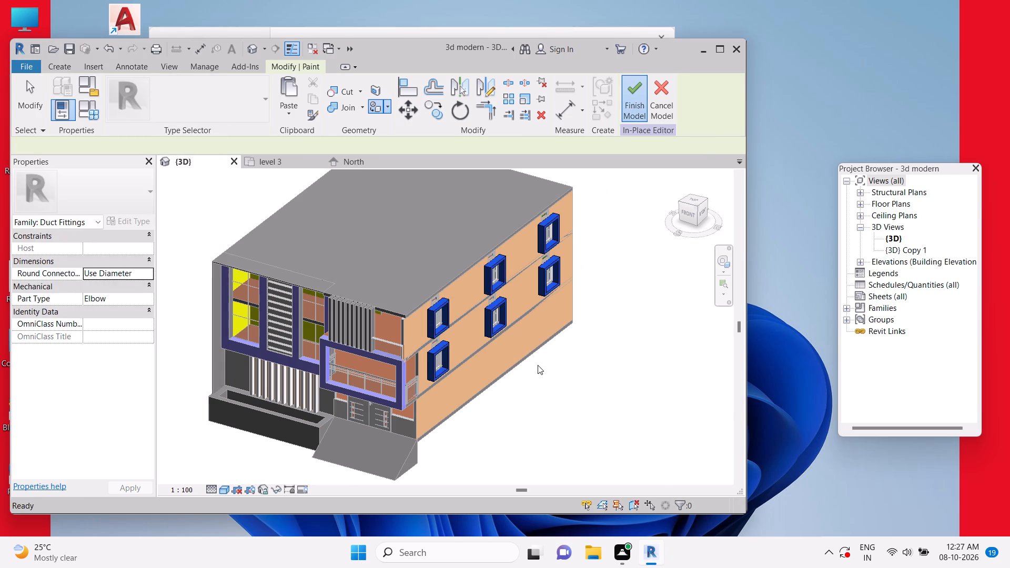
key("ctrl+s")
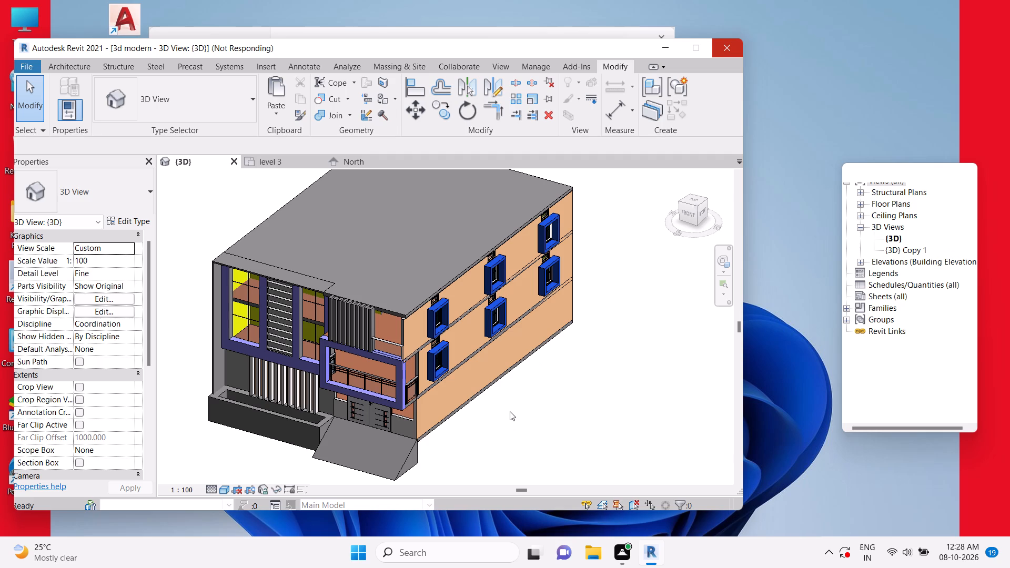
Turn the 3D view to the front of the house and save the project.
scroll(563, 341, "down", 3)
middle_click_drag(582, 415, 592, 374, "shift")
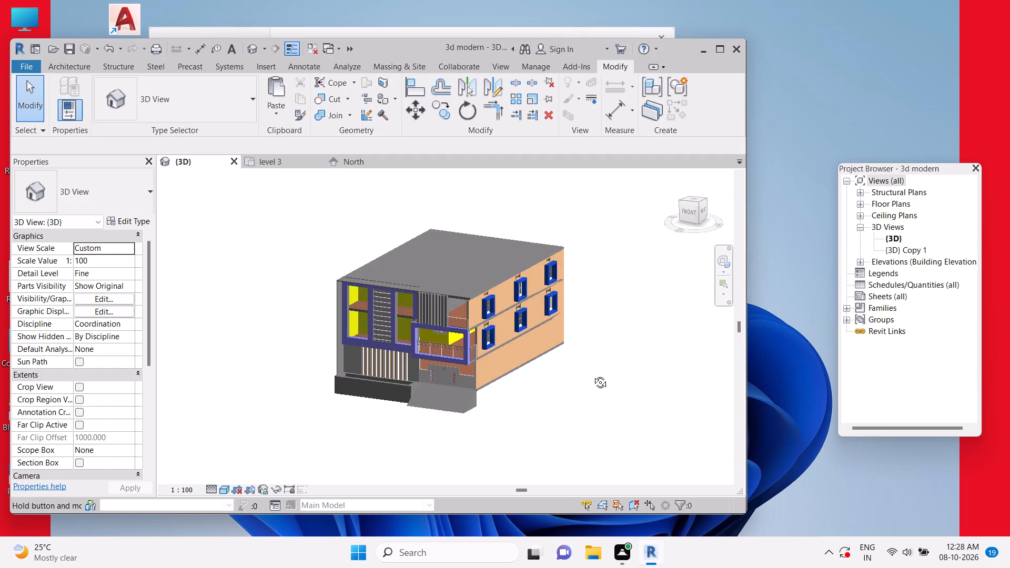
middle_click_drag(592, 374, 570, 377, "shift")
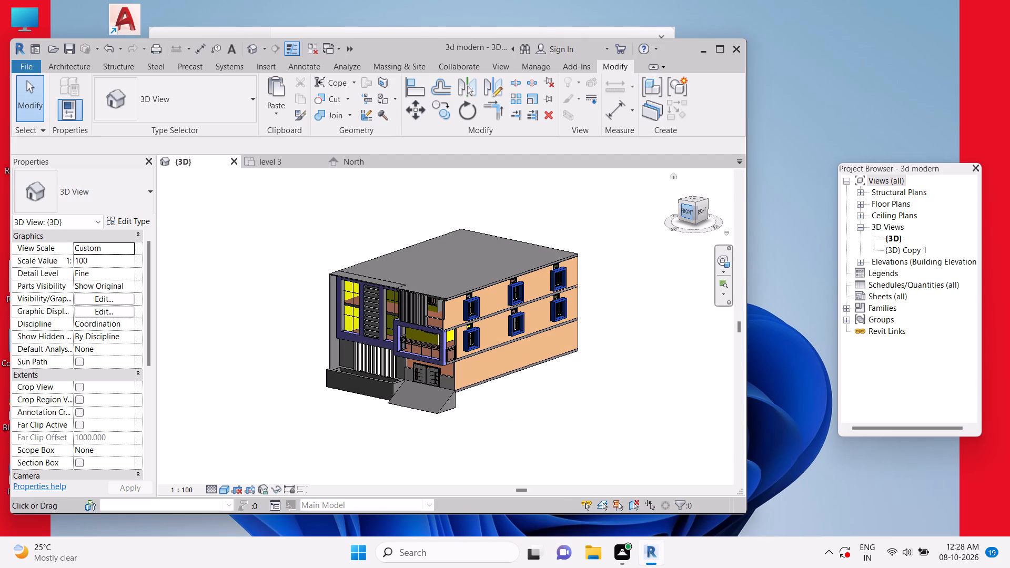
left_click(688, 213)
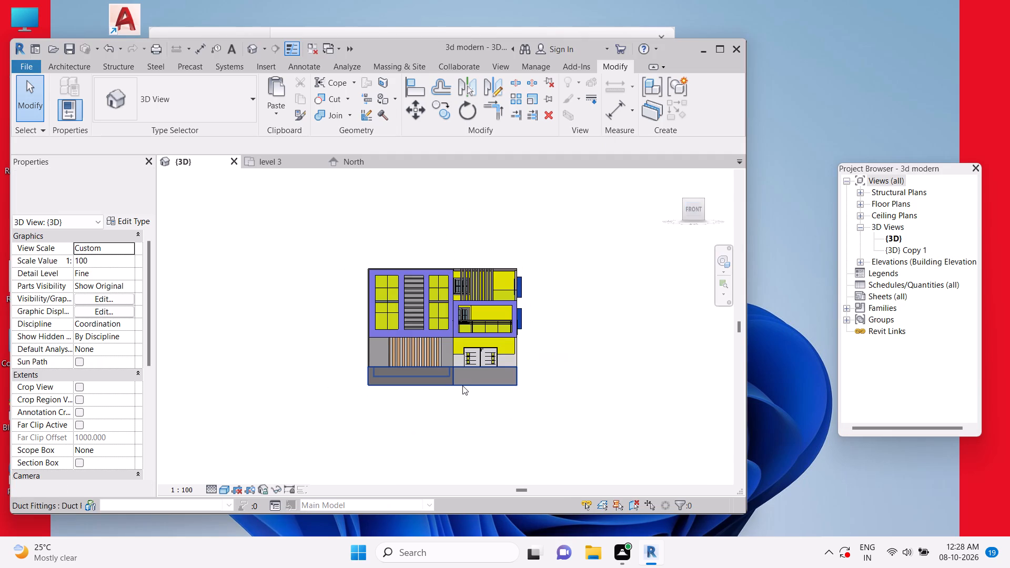
scroll(461, 378, "up", 3)
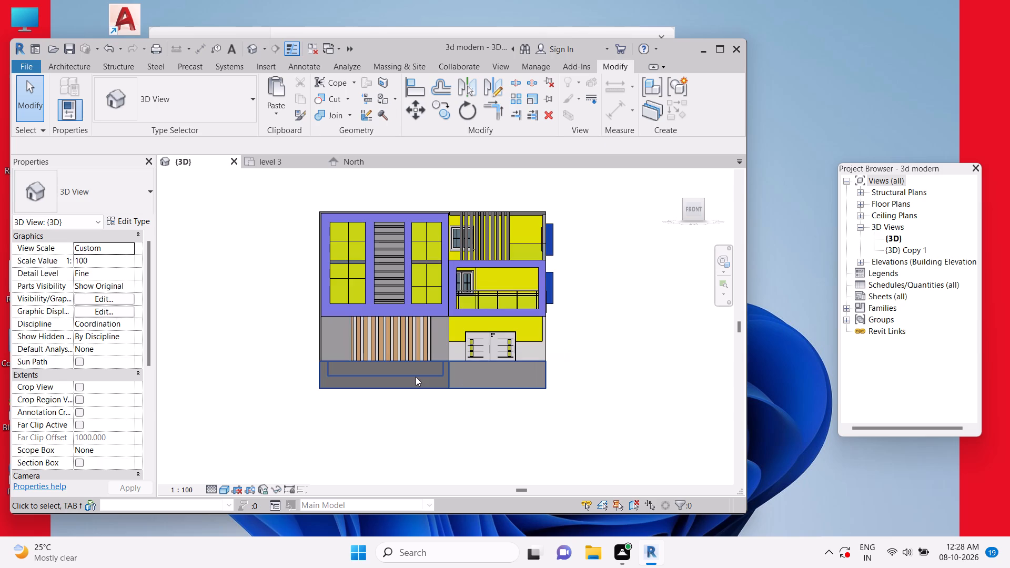
scroll(336, 329, "up", 2)
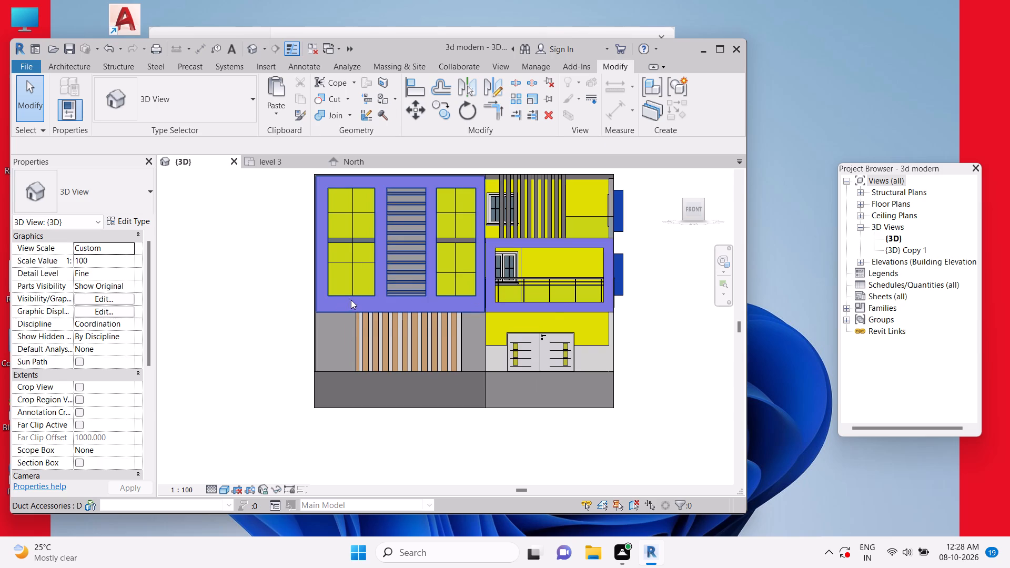
key("Escape")
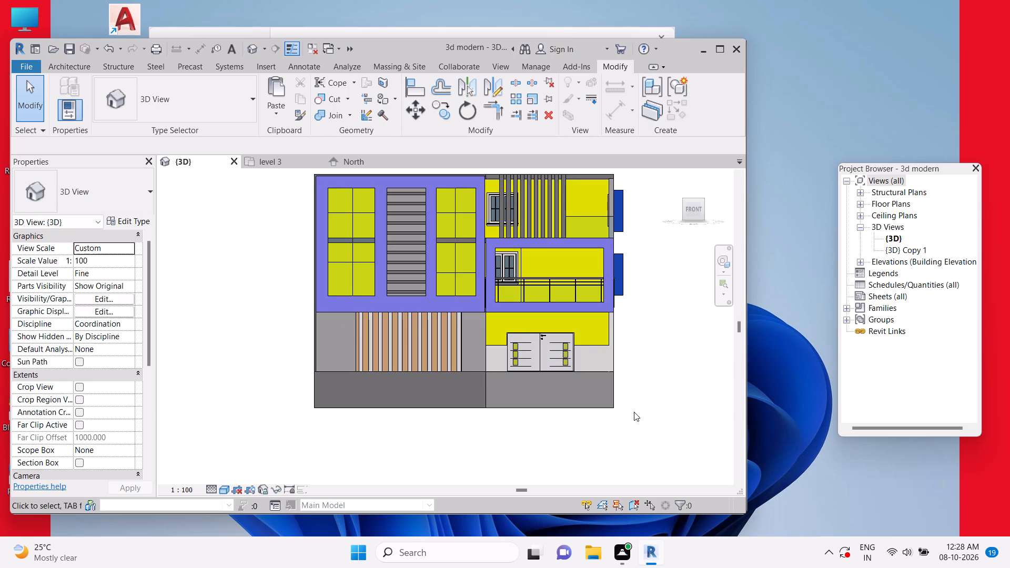
key("ctrl+s")
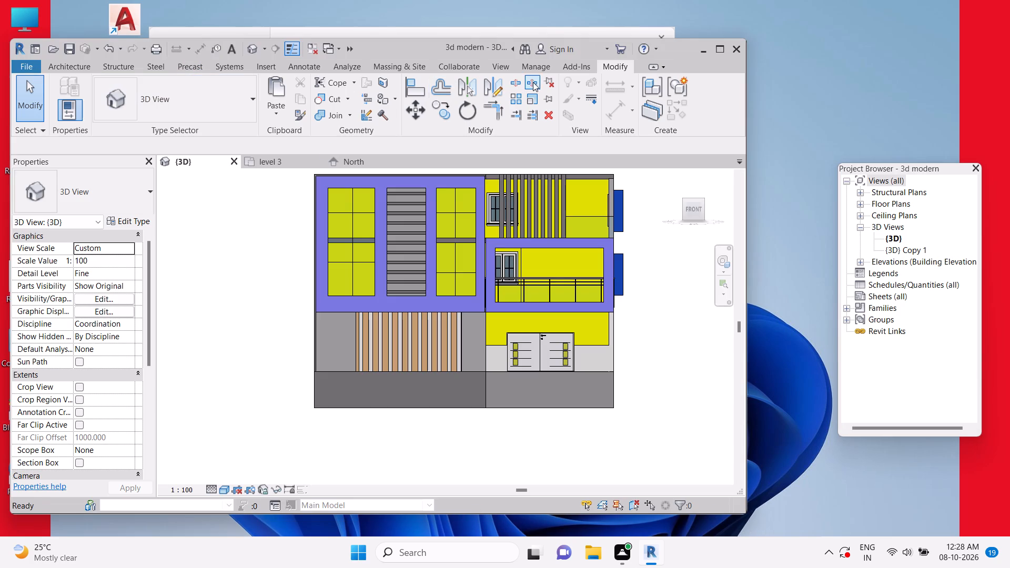
Create a new project material and name it PAINT.
left_click(542, 60)
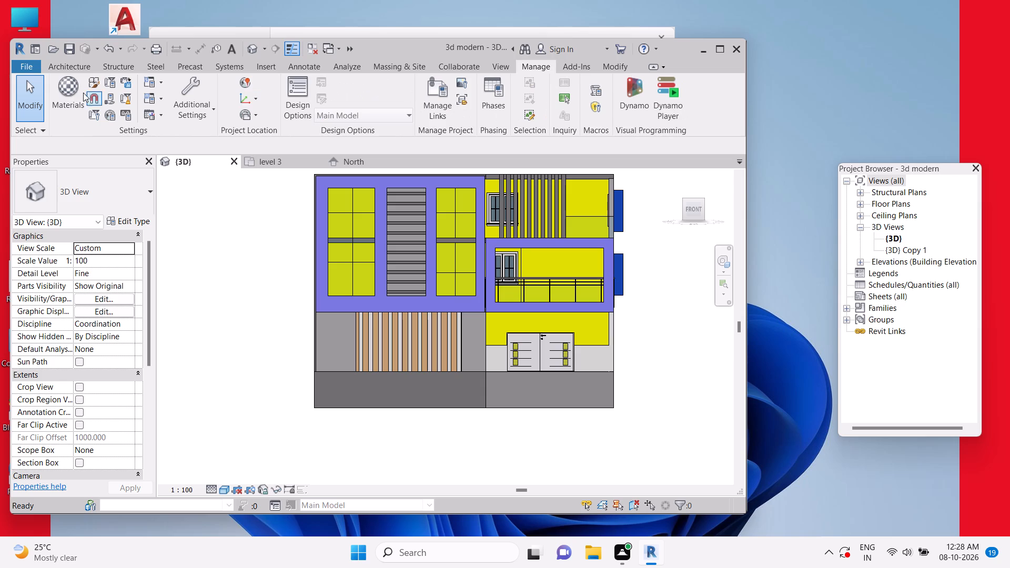
left_click(81, 93)
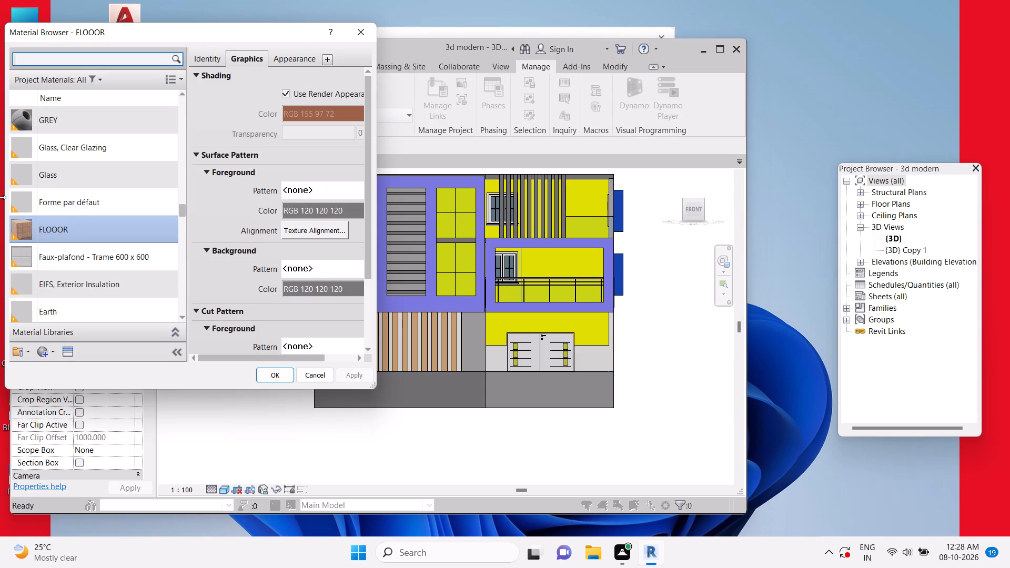
scroll(0, 543, "up", 1)
left_click(50, 353)
left_click(62, 370)
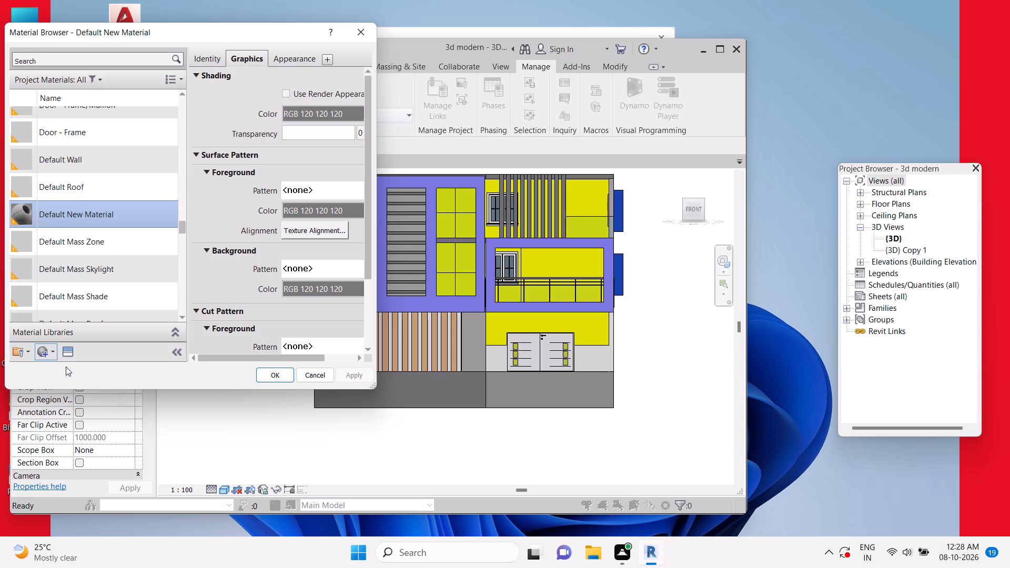
right_click(100, 199)
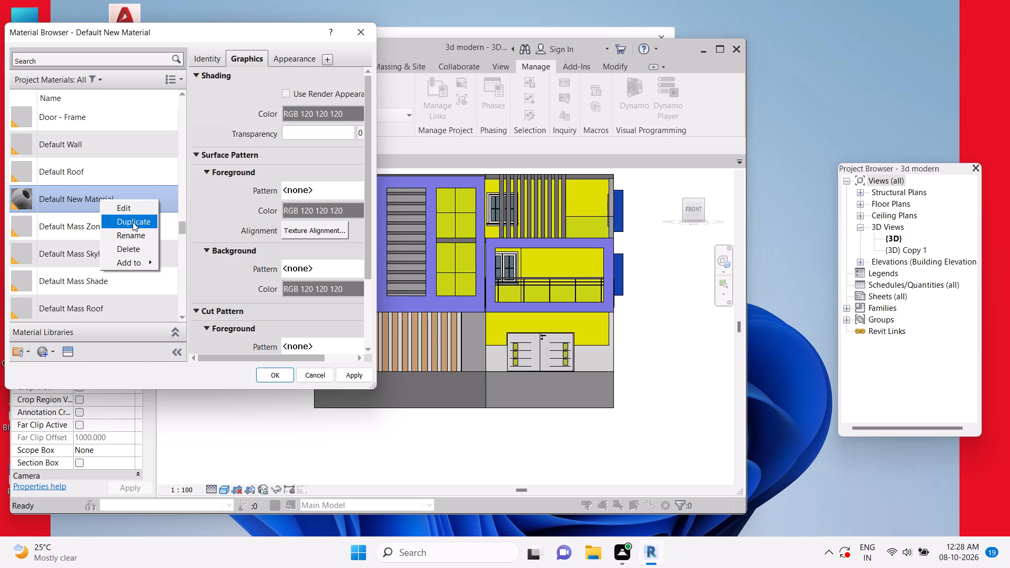
left_click(132, 230)
type("PAINT")
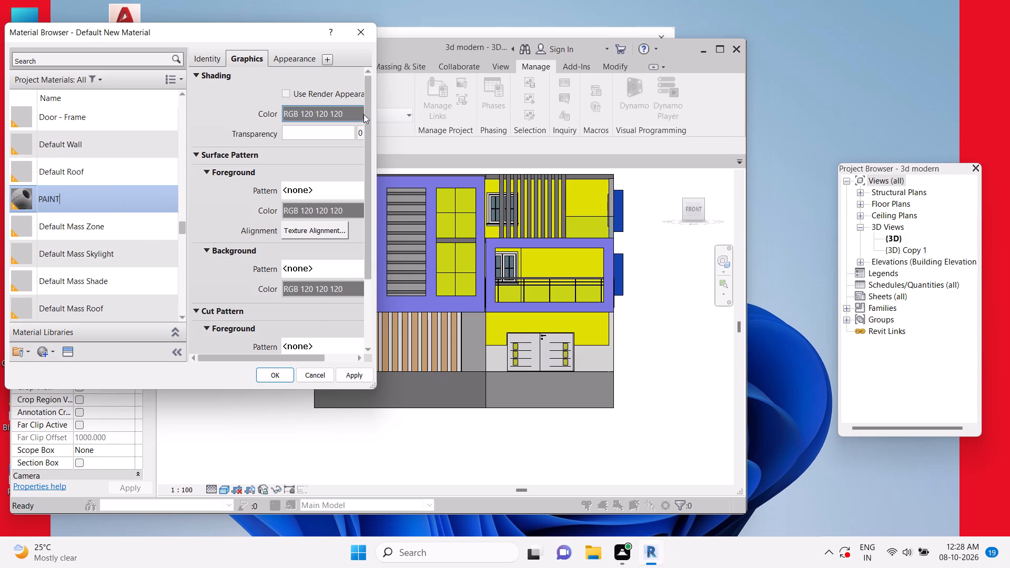
Replace the PAINT material's appearance asset with Bronze - Patina from the Autodesk Physical Assets library.
left_click(295, 58)
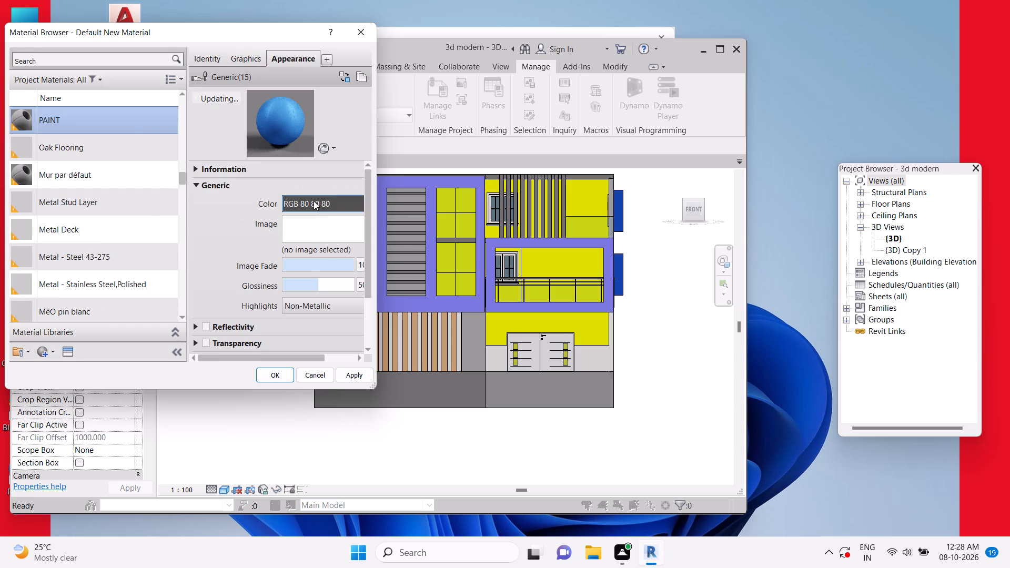
left_click(314, 201)
left_click(323, 89)
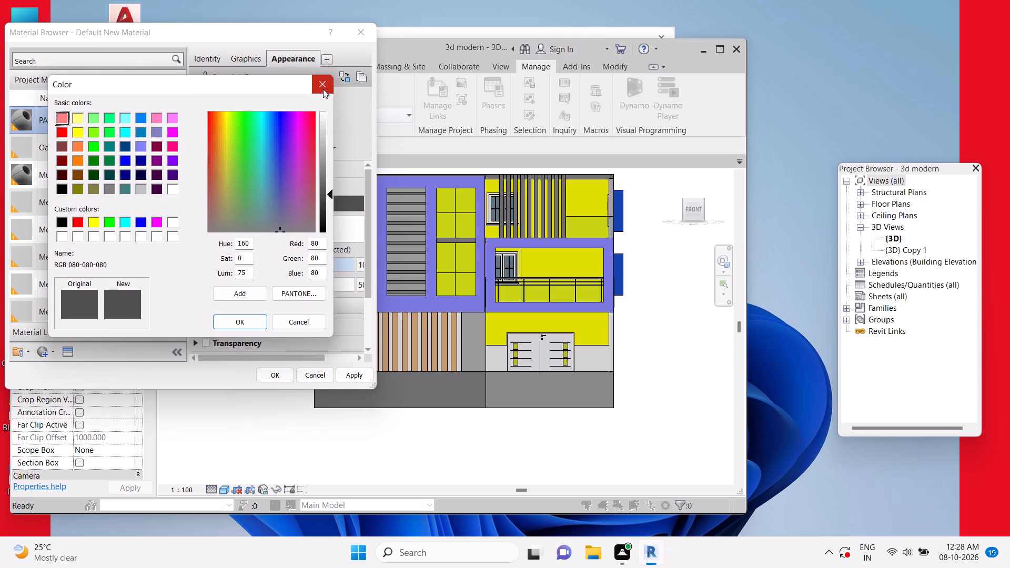
left_click(345, 83)
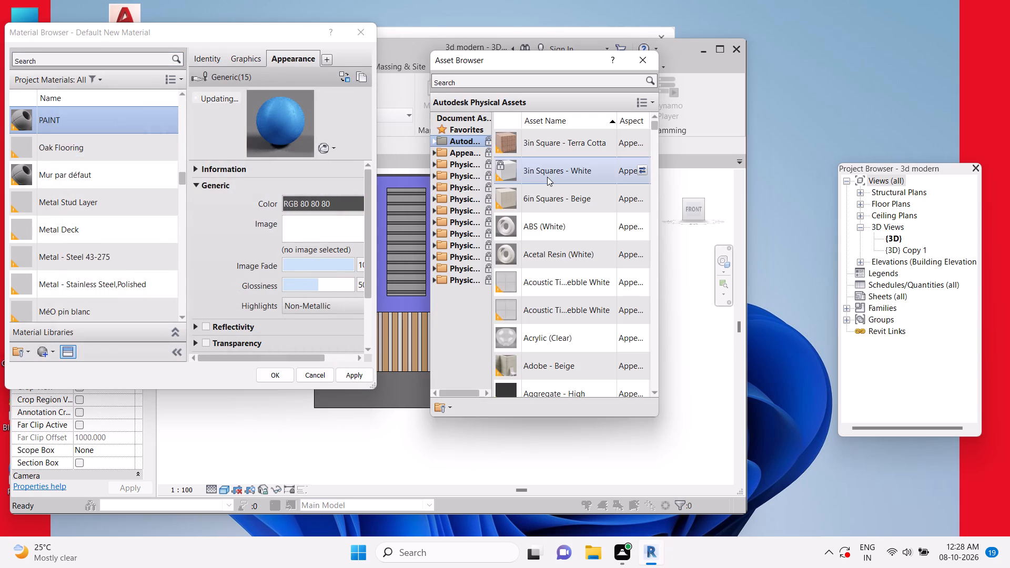
scroll(549, 169, "down", 4)
scroll(552, 267, "down", 1)
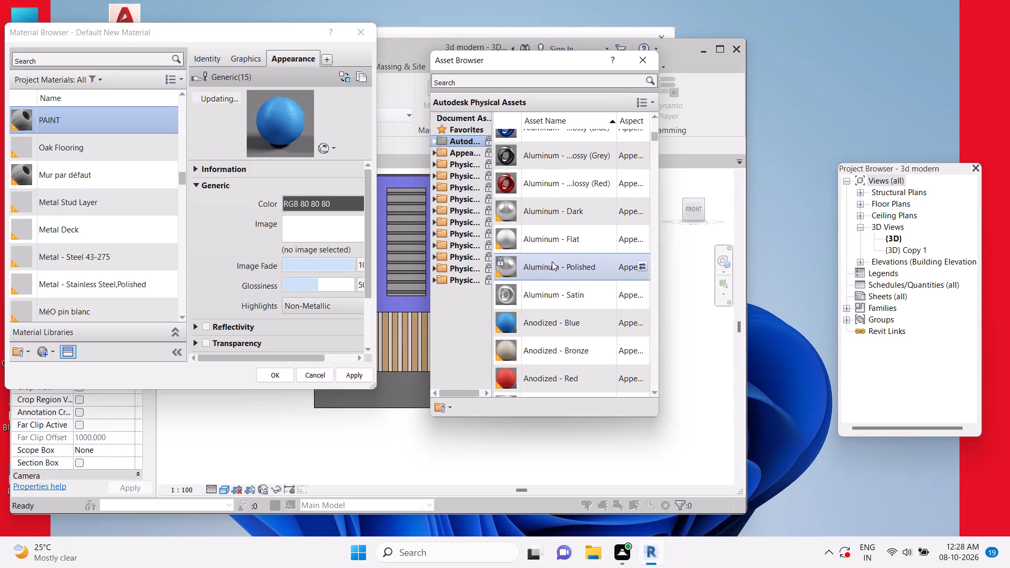
scroll(557, 326, "down", 2)
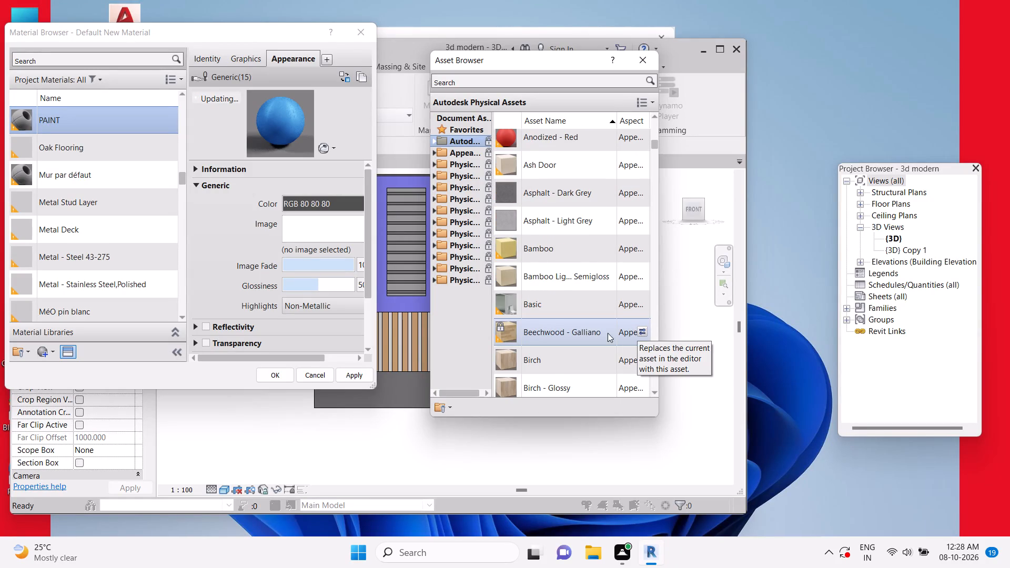
scroll(583, 326, "down", 4)
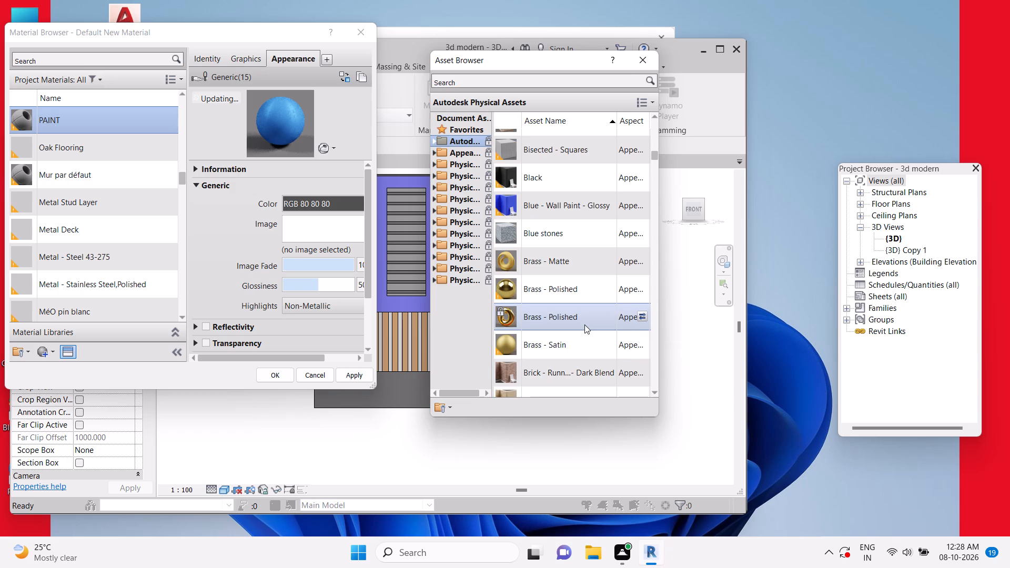
scroll(598, 332, "down", 2)
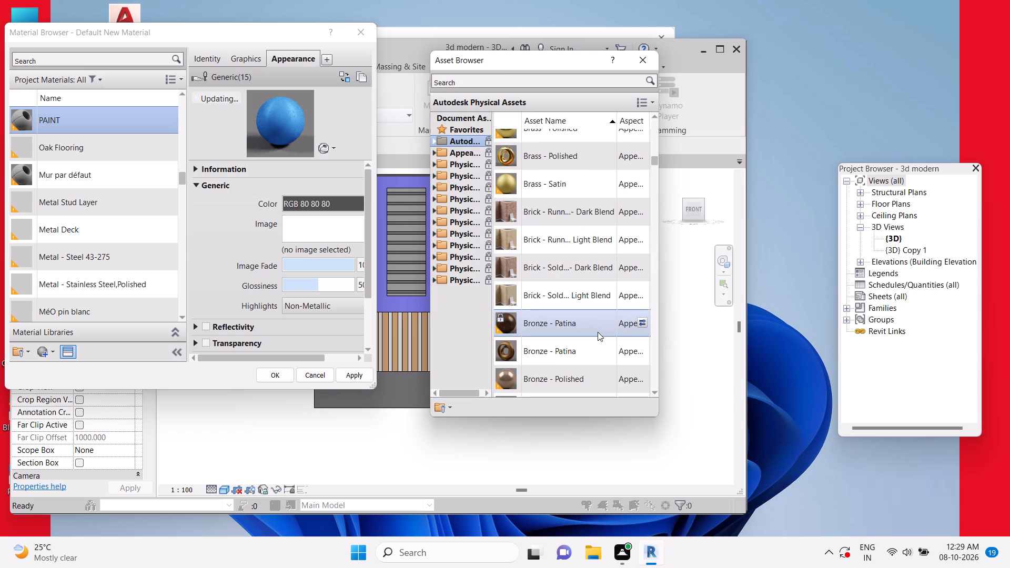
scroll(598, 332, "down", 1)
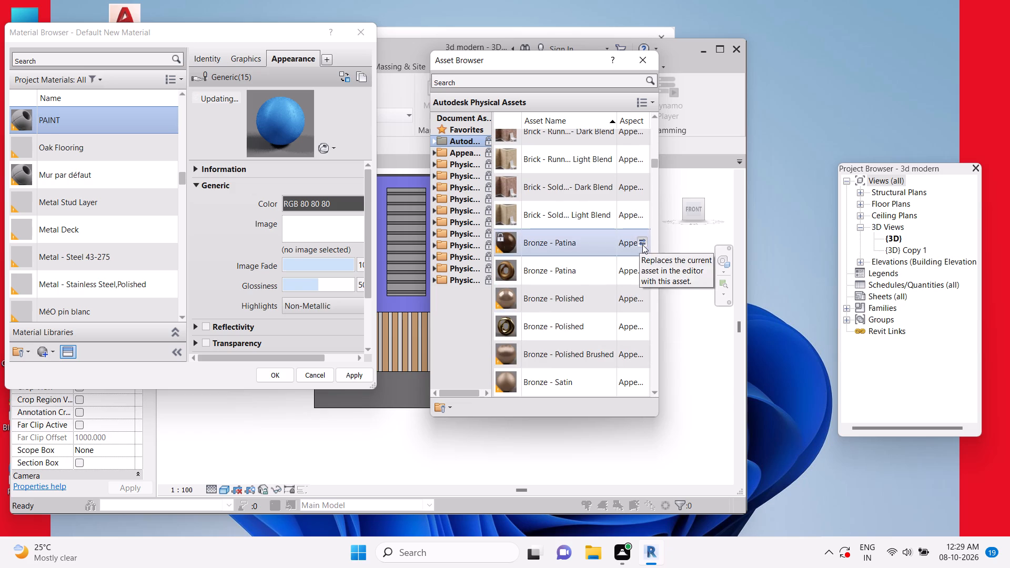
double_click(642, 245)
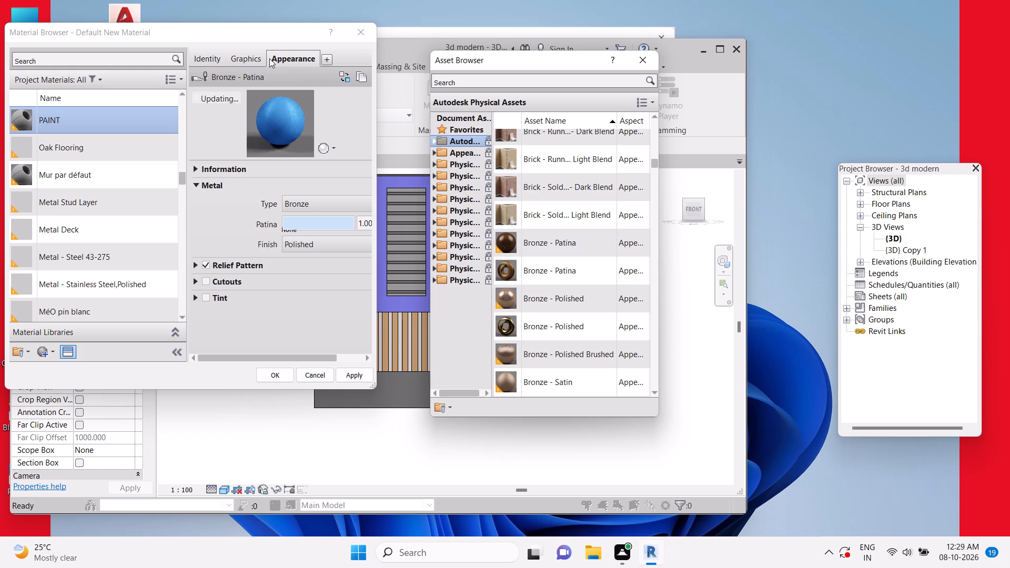
Set the PAINT material's shading to use its render appearance and accept the material changes.
left_click(246, 56)
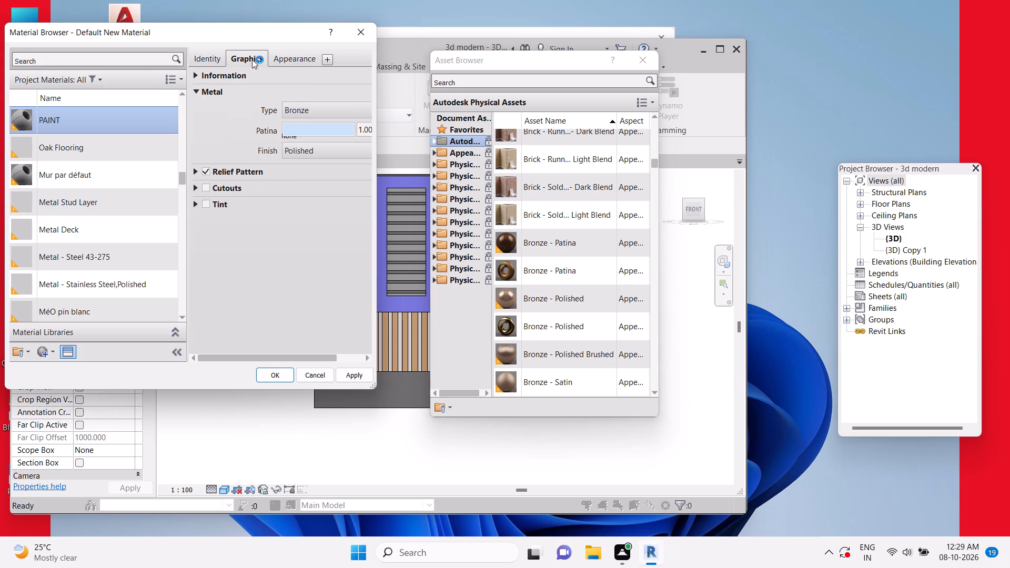
left_click(287, 89)
left_click(359, 369)
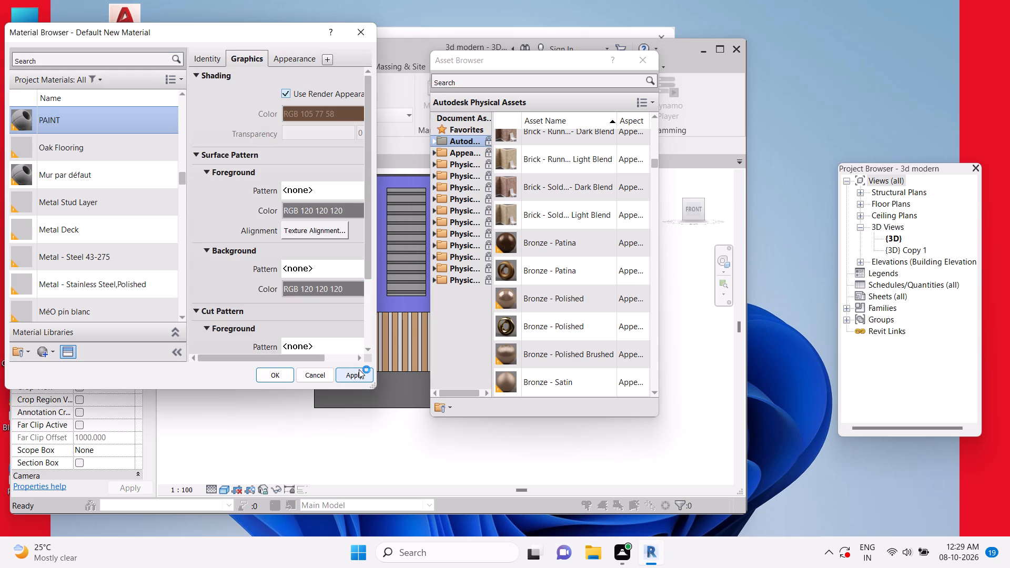
left_click(284, 376)
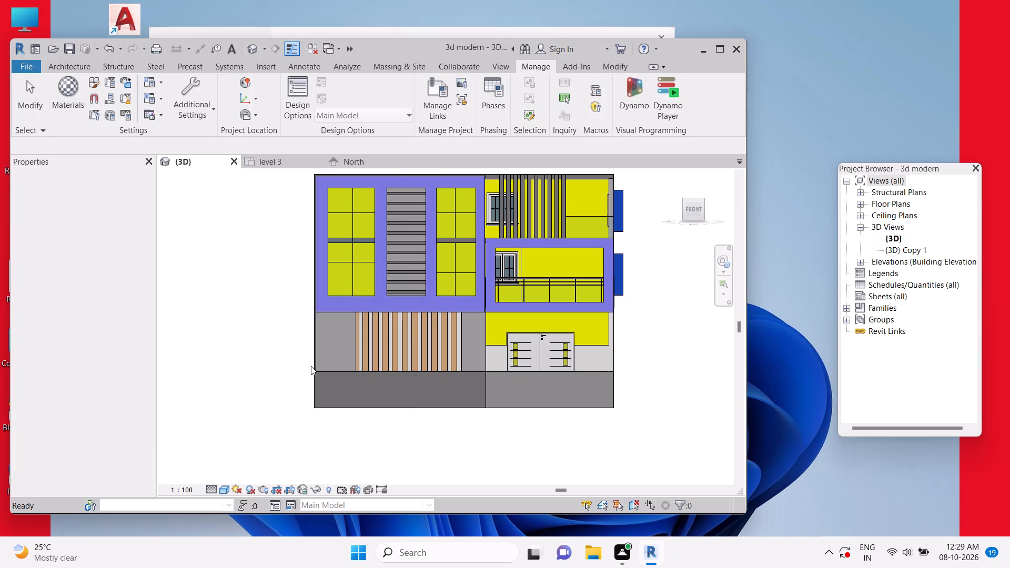
Paint the yellow front walls behind the balconies, behind the tall window openings and above the entrance door with the PAINT material.
key("Escape")
type("PT")
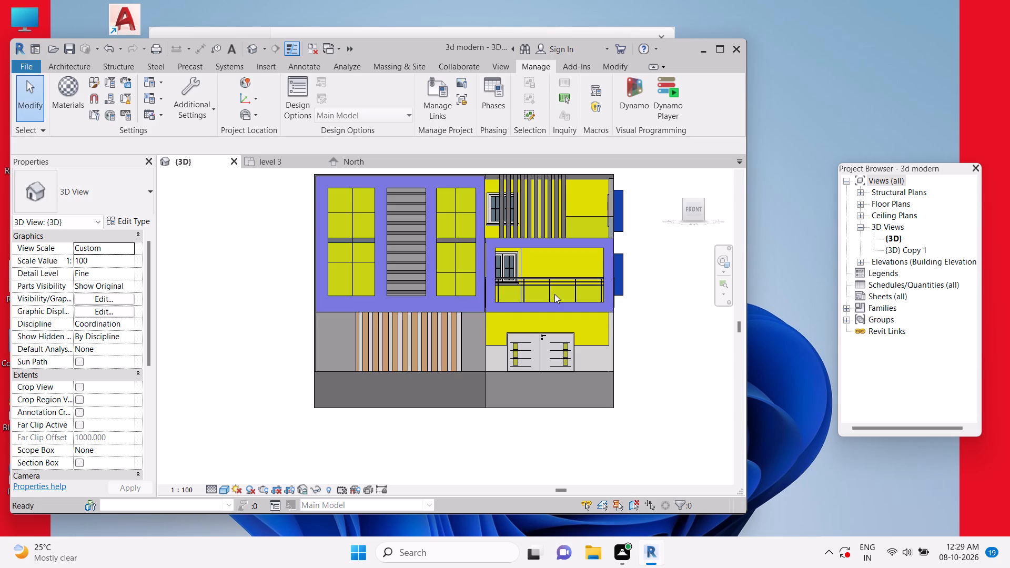
left_click(84, 72)
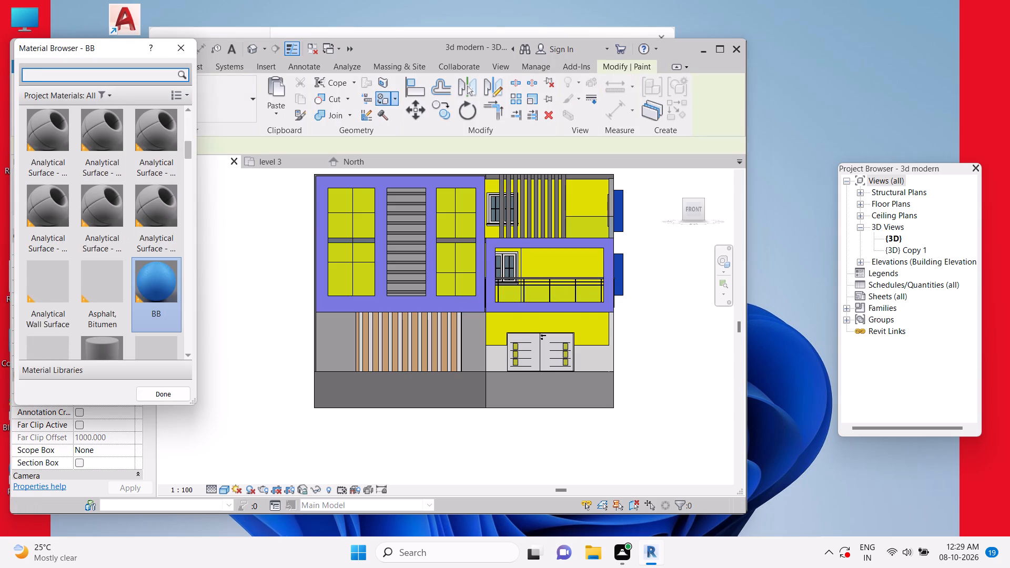
type("PAI")
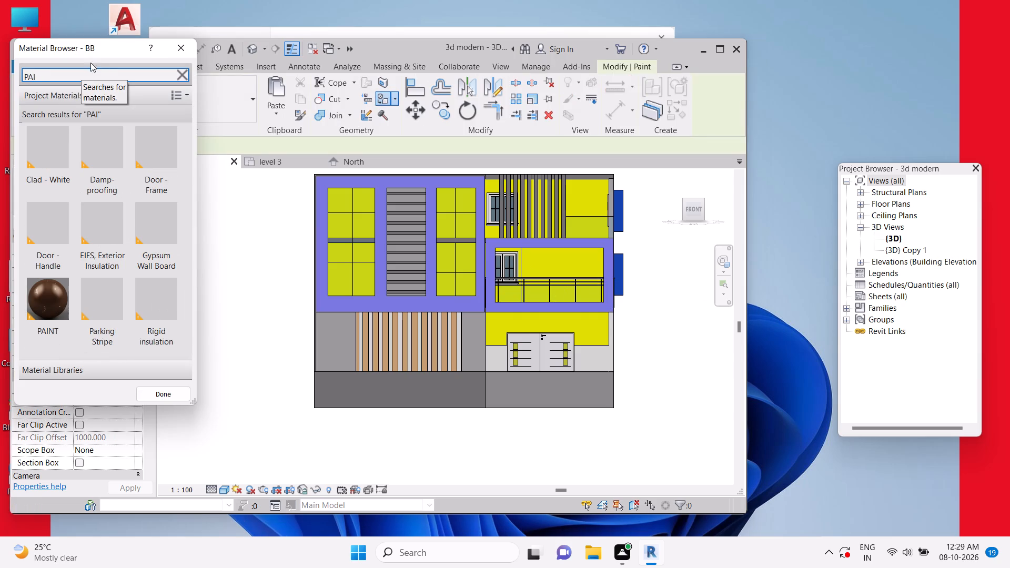
left_click(35, 341)
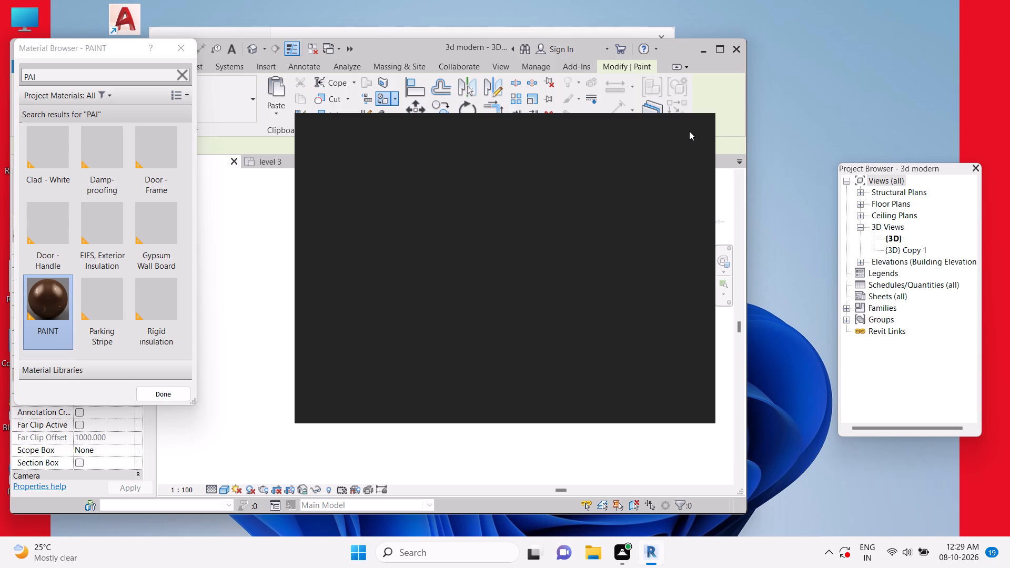
left_click(698, 128)
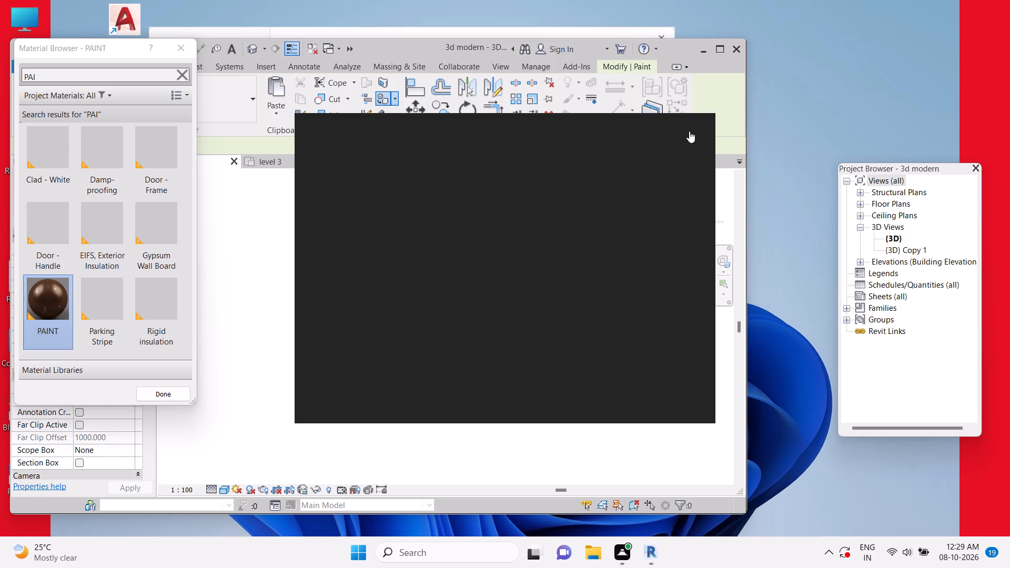
left_click(559, 262)
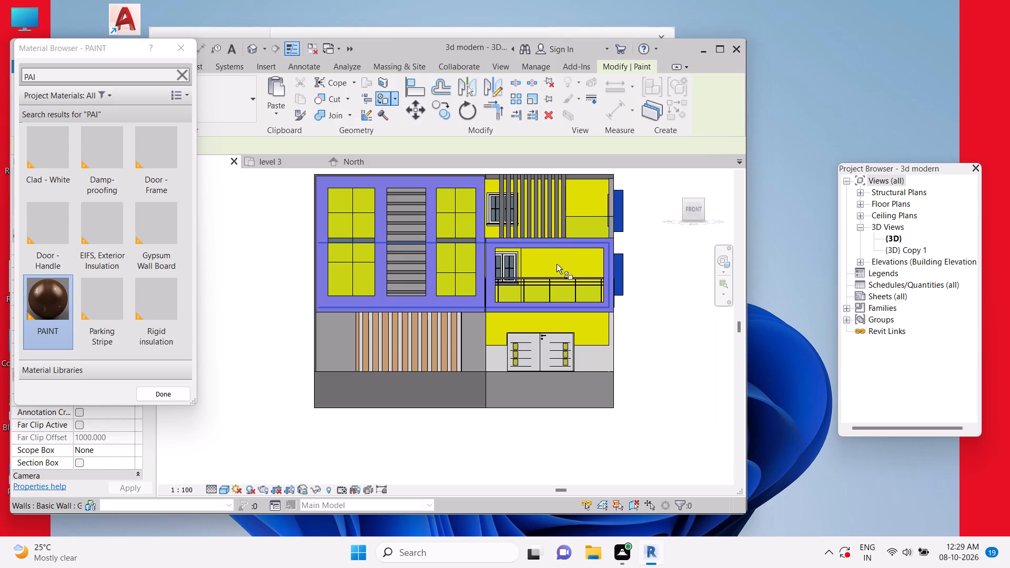
left_click(582, 201)
left_click(465, 203)
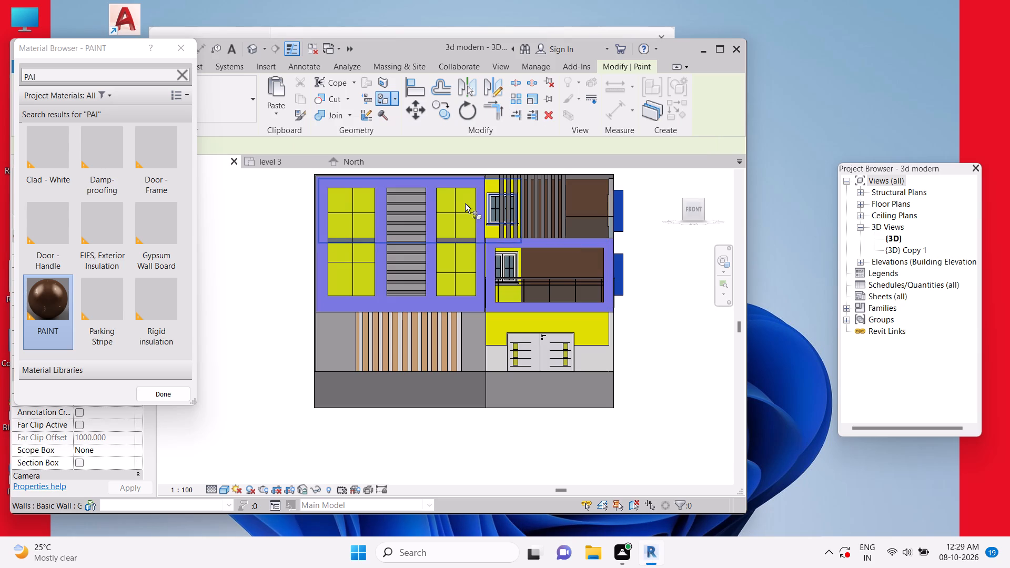
left_click(461, 255)
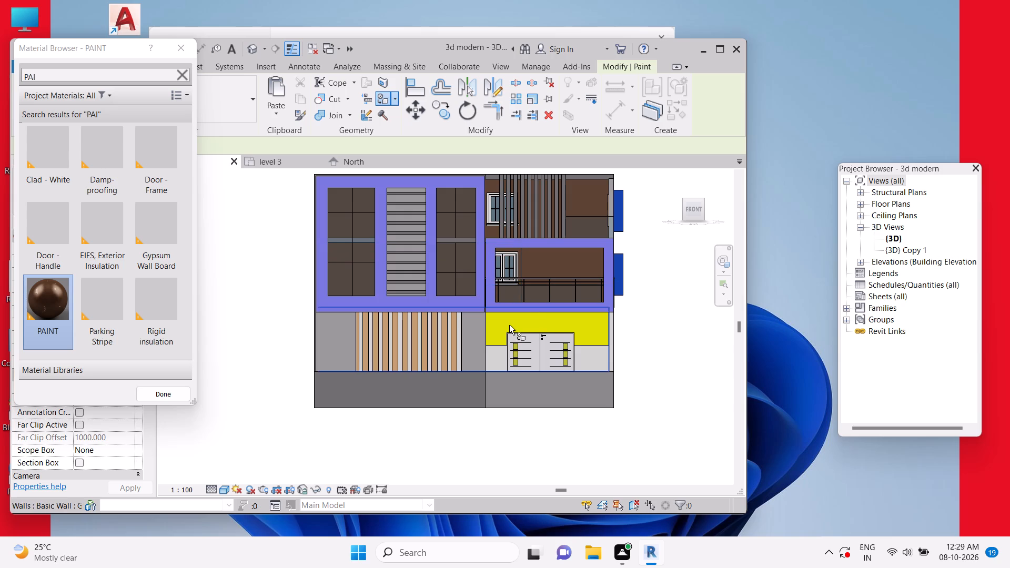
left_click(509, 325)
Paint the remaining yellow wall faces inside the tall window opening and beside the first-floor balcony with PAINT.
scroll(591, 286, "down", 3)
middle_click_drag(611, 368, 547, 409, "shift")
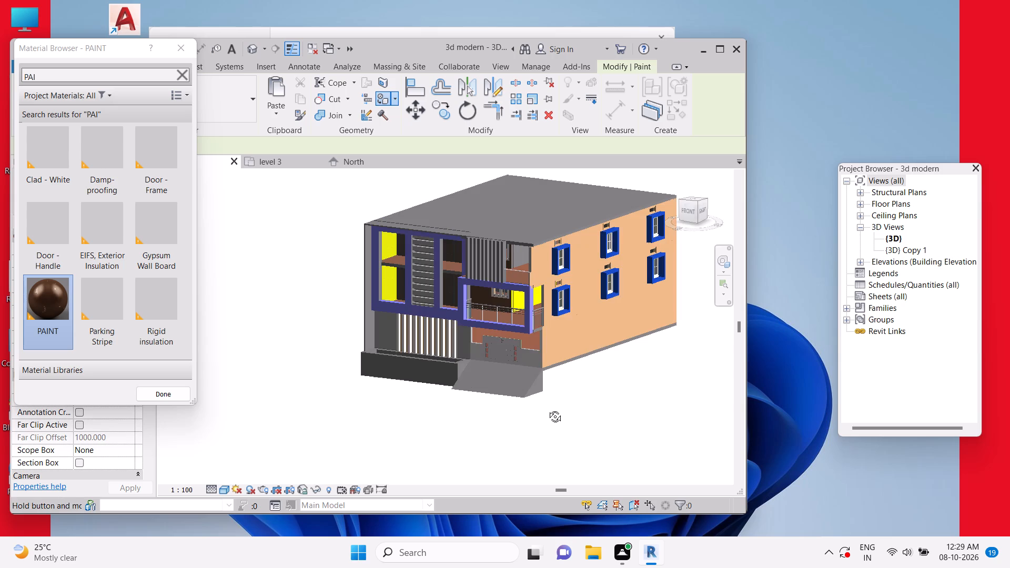
scroll(403, 275, "up", 5)
left_click(376, 269)
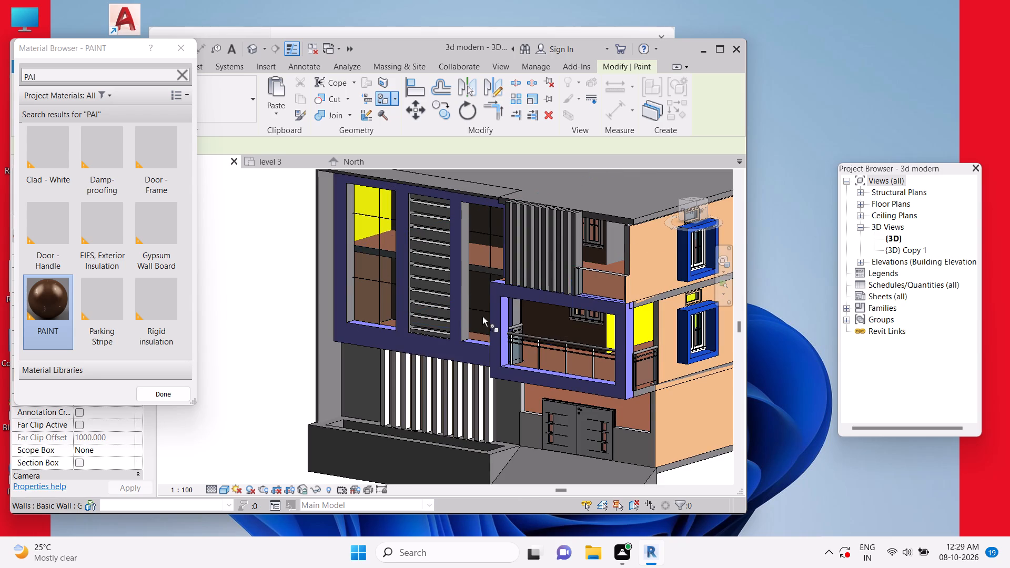
left_click(643, 326)
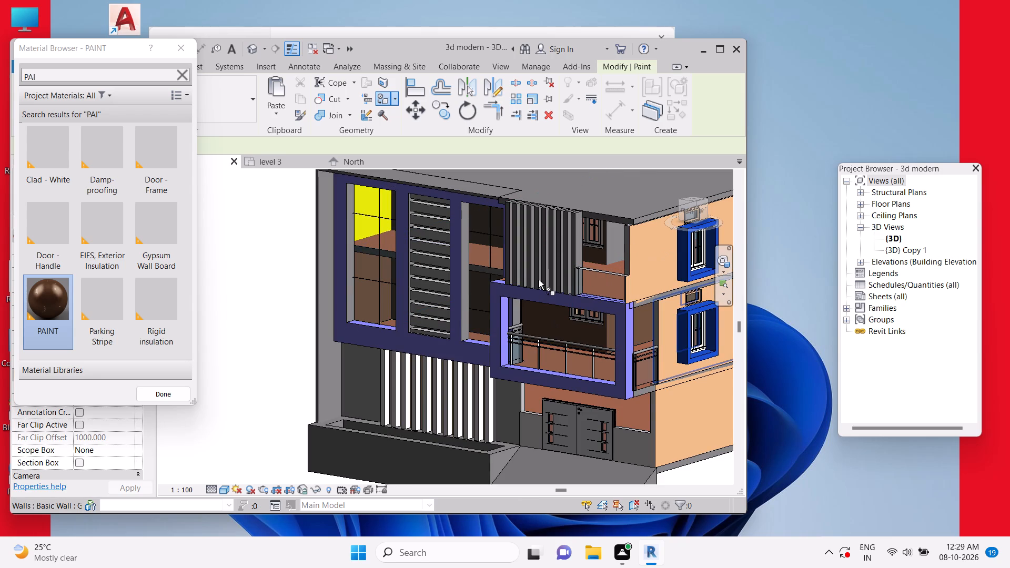
left_click(368, 206)
scroll(462, 296, "down", 4)
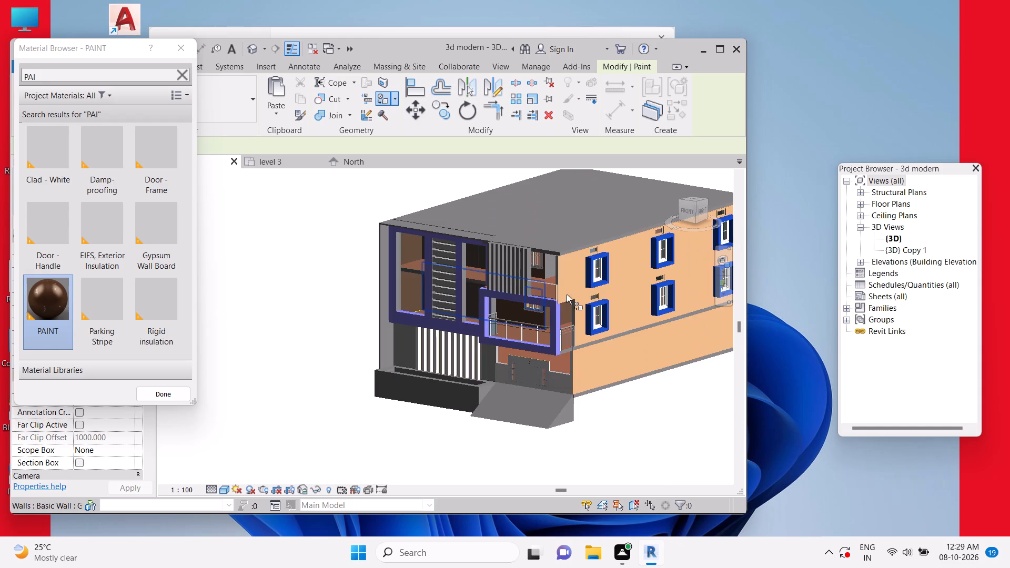
Finish painting and save the project.
key("Escape")
key("Escape")
key("Escape")
key("ctrl+s")
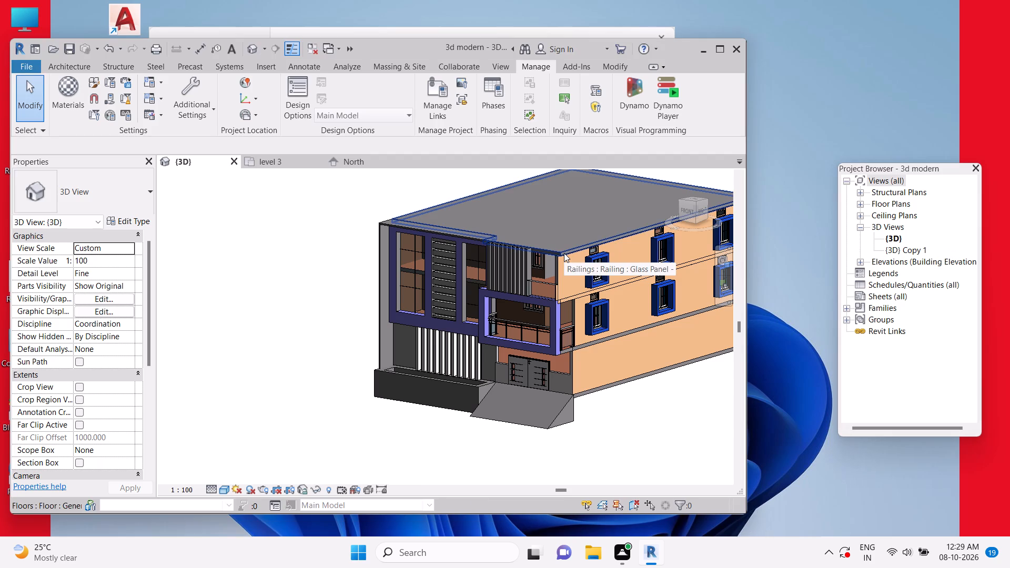
key("Escape")
key("Escape")
key("Escape")
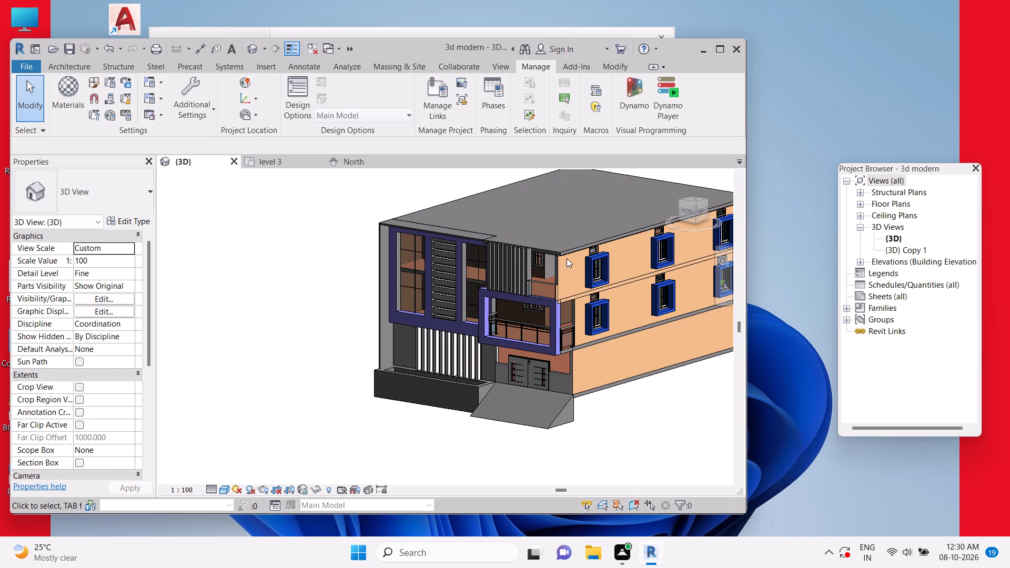
key("Escape")
key("Escape")
key("Escape")
key("Escape")
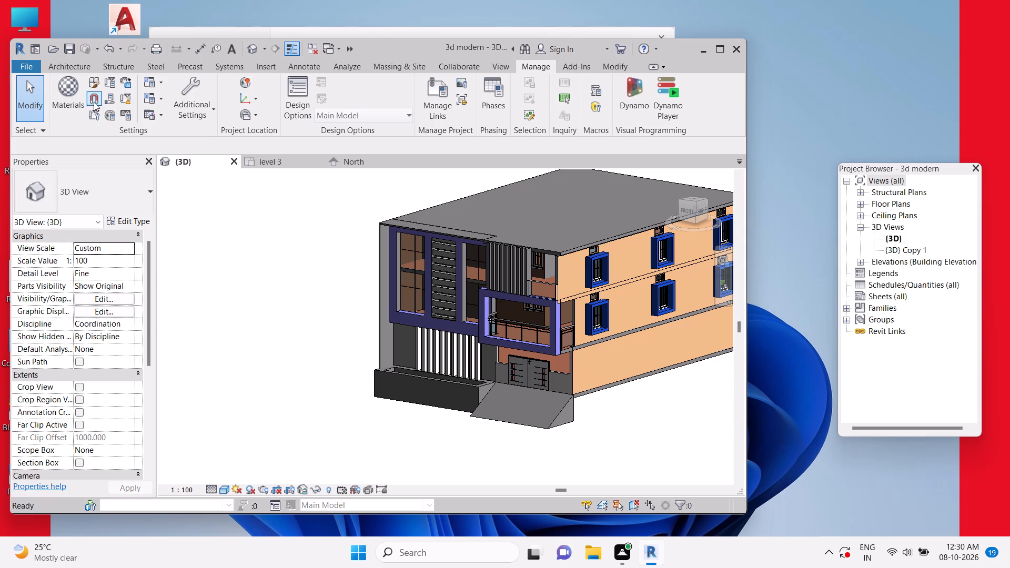
Create a new project material and name it RC.
left_click(85, 100)
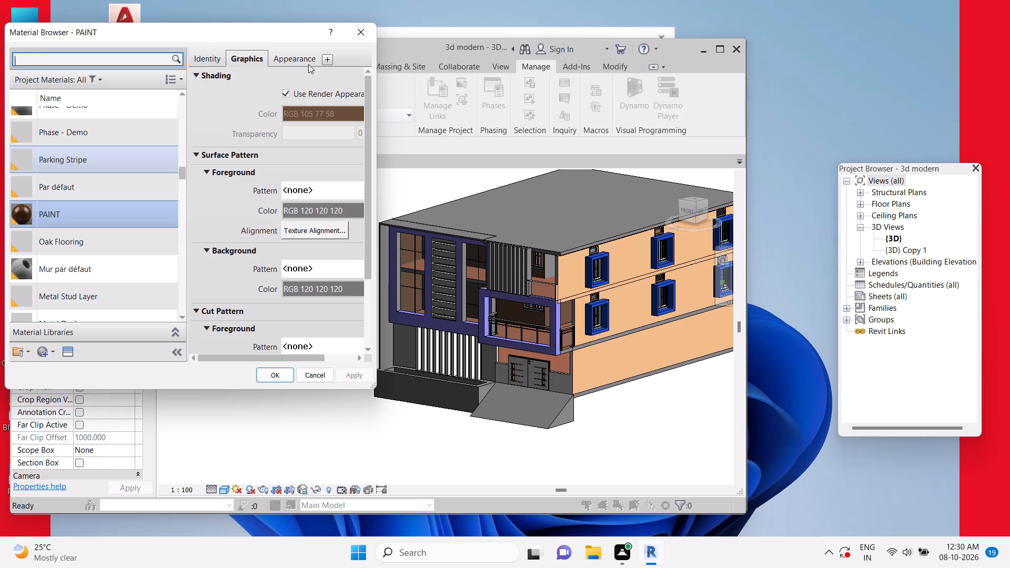
left_click(308, 64)
left_click(53, 349)
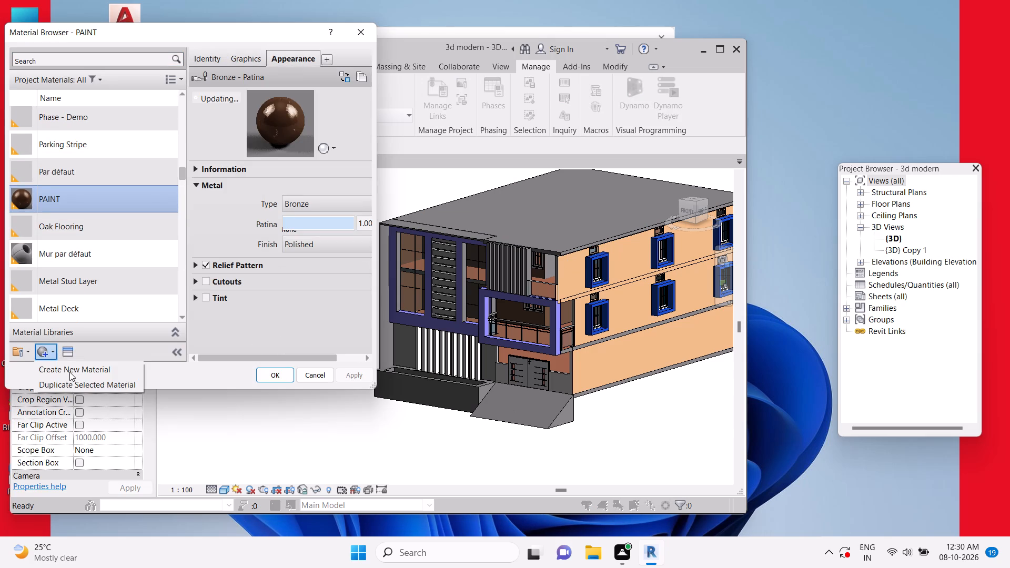
left_click(69, 372)
right_click(110, 208)
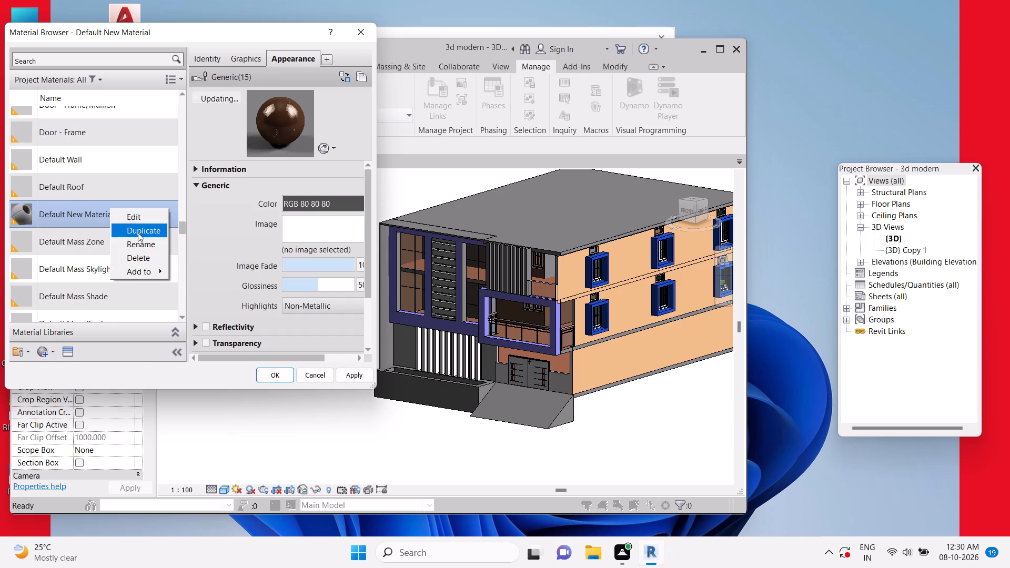
left_click(136, 242)
type("RC")
key("x")
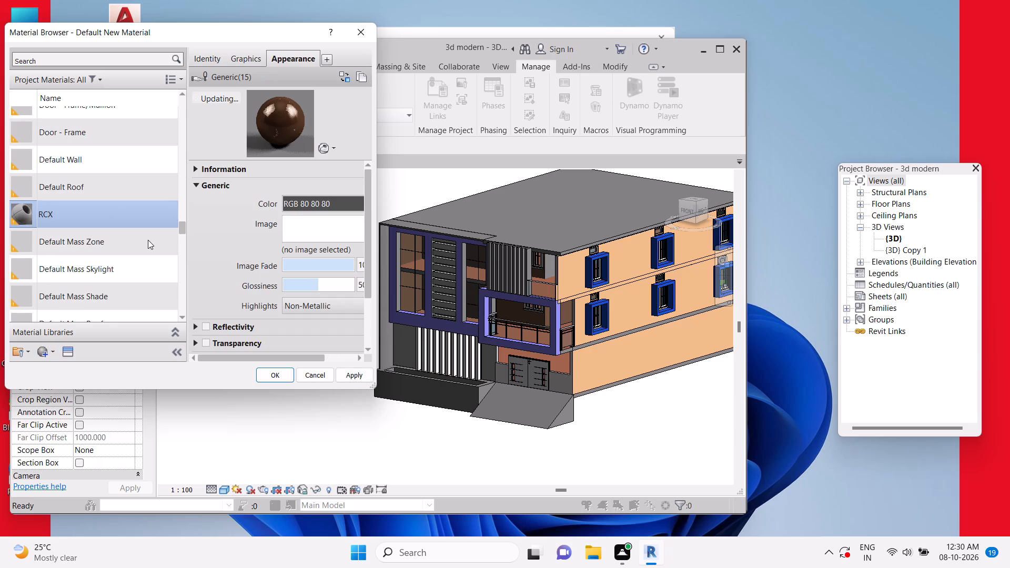
key("BackSpace")
Search the appearance assets for RCC for the RC material, and clear the search.
left_click(340, 81)
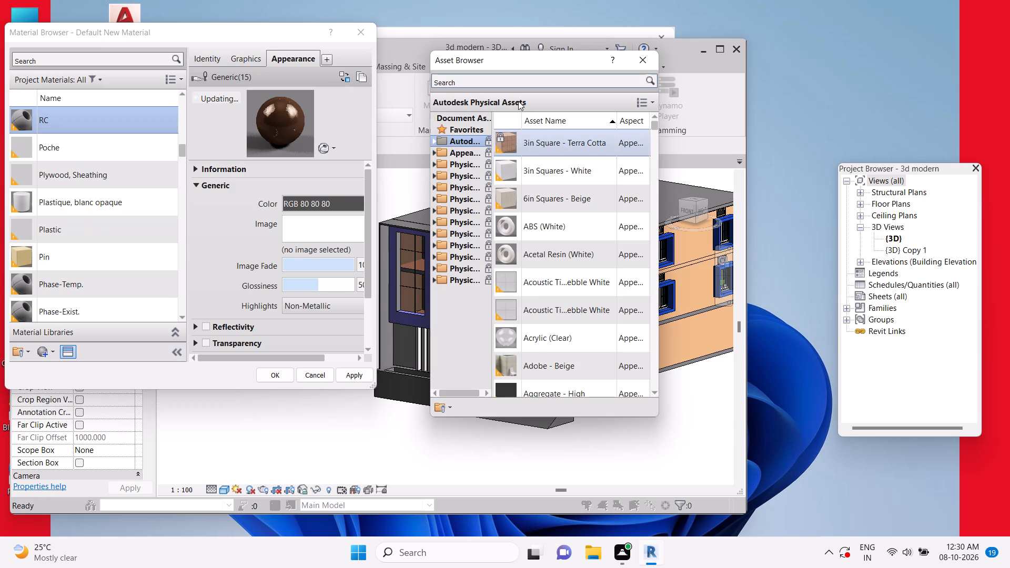
left_click(498, 83)
key("r")
type("CC")
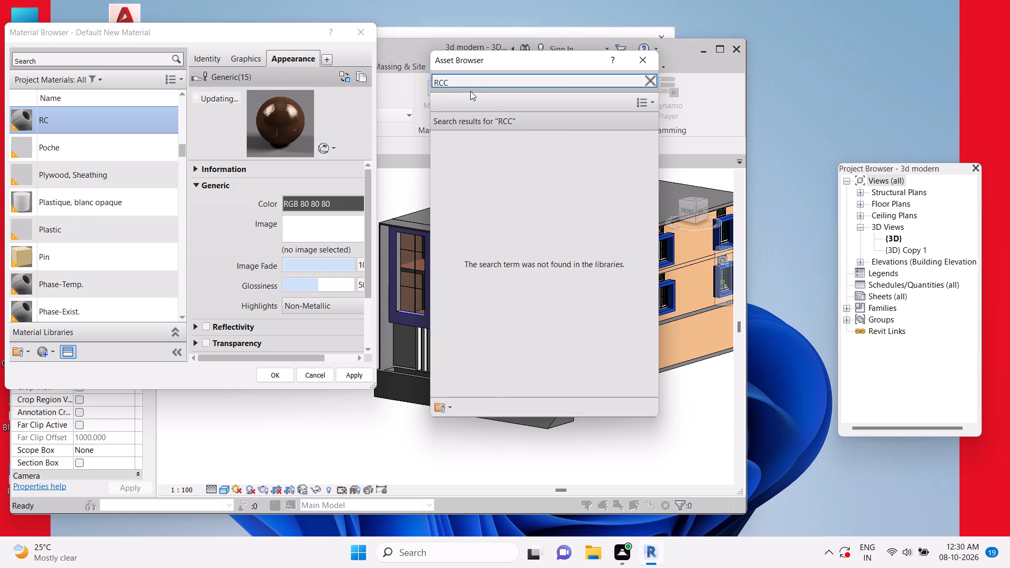
key("BackSpace")
key("BackSpace")
key("BackSpace")
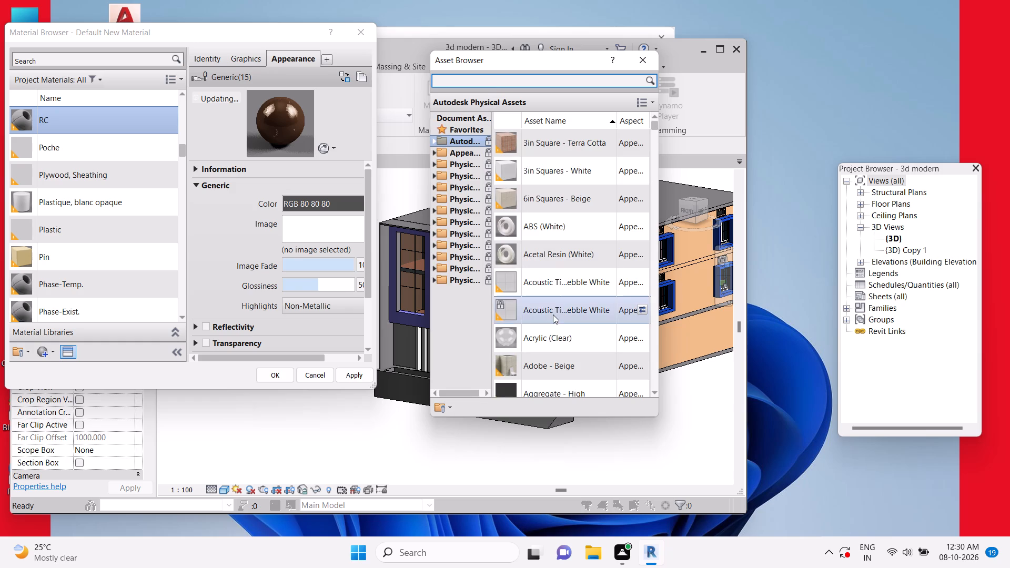
Replace the RC material's appearance asset with Blue stones from the Autodesk Physical Assets library.
scroll(552, 315, "down", 4)
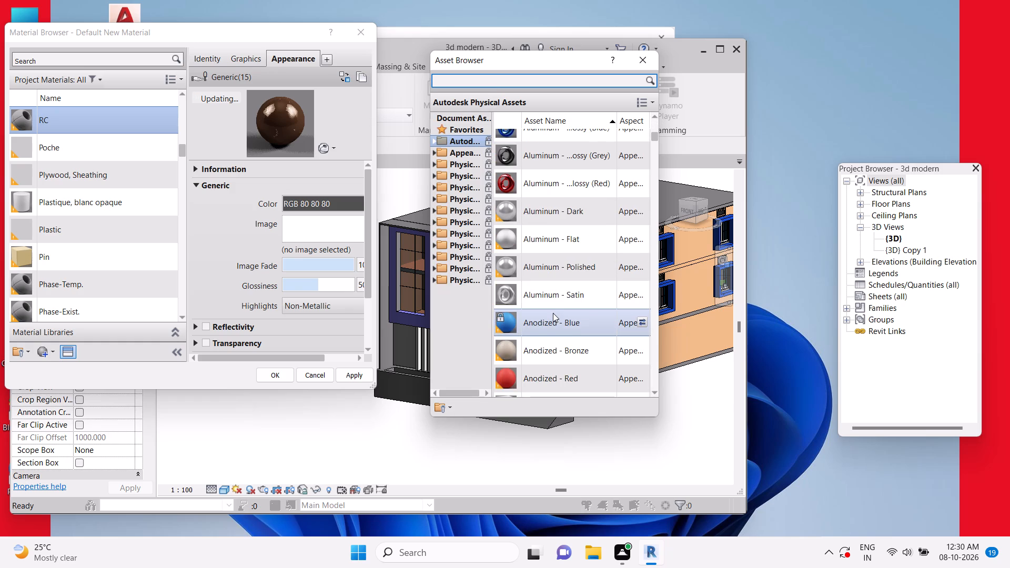
scroll(587, 340, "down", 2)
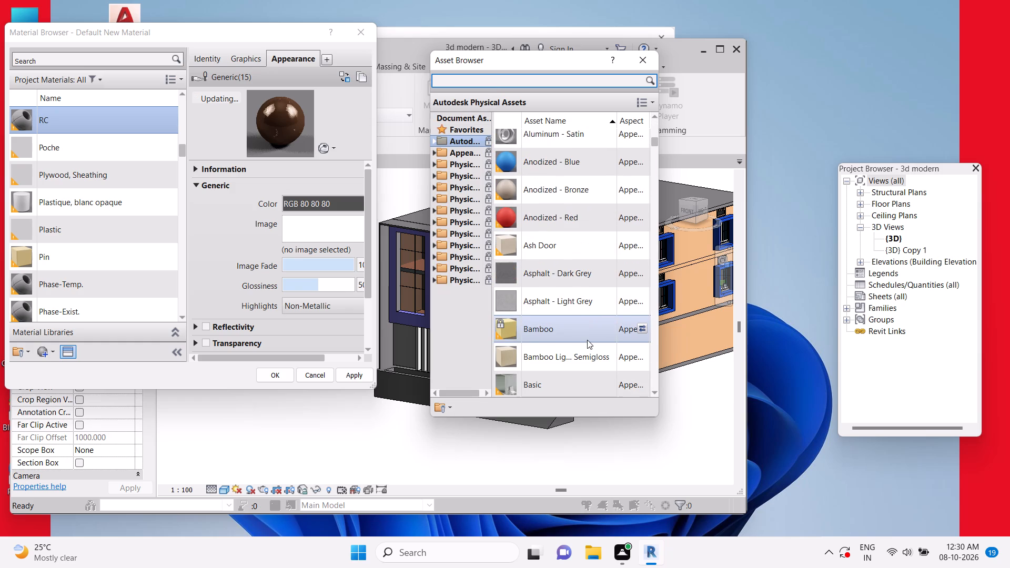
scroll(587, 340, "down", 1)
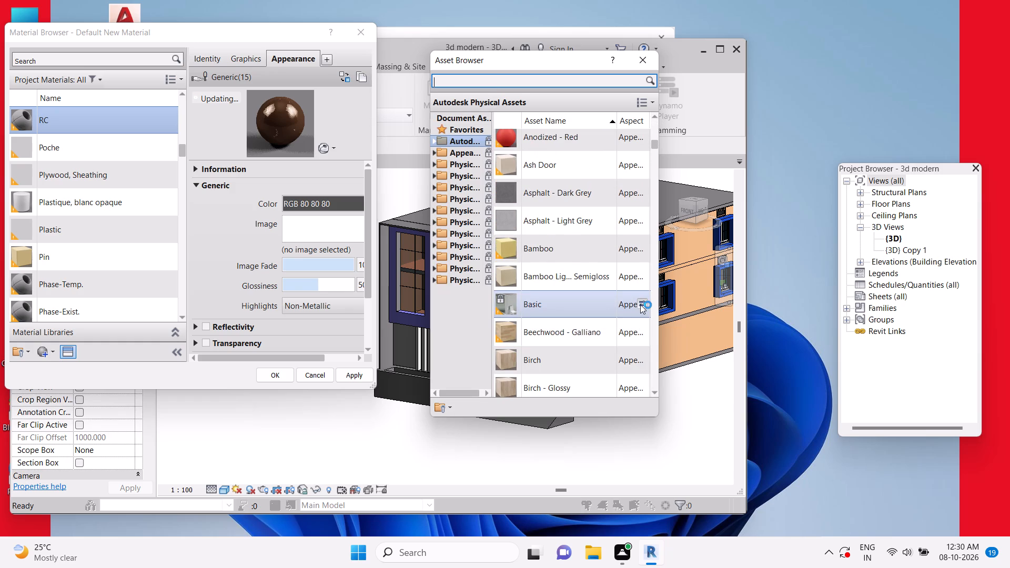
scroll(605, 337, "down", 1)
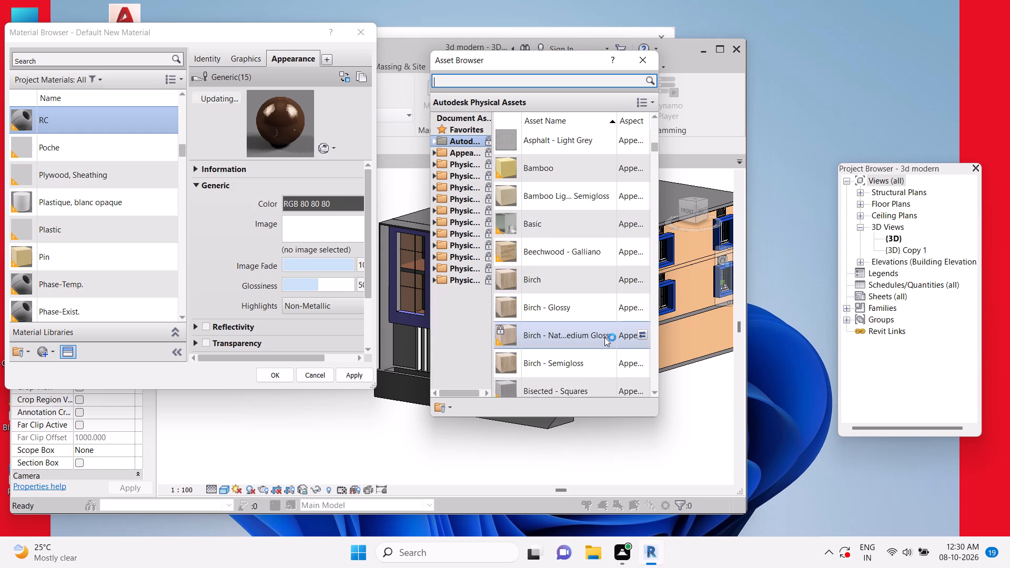
scroll(604, 337, "down", 2)
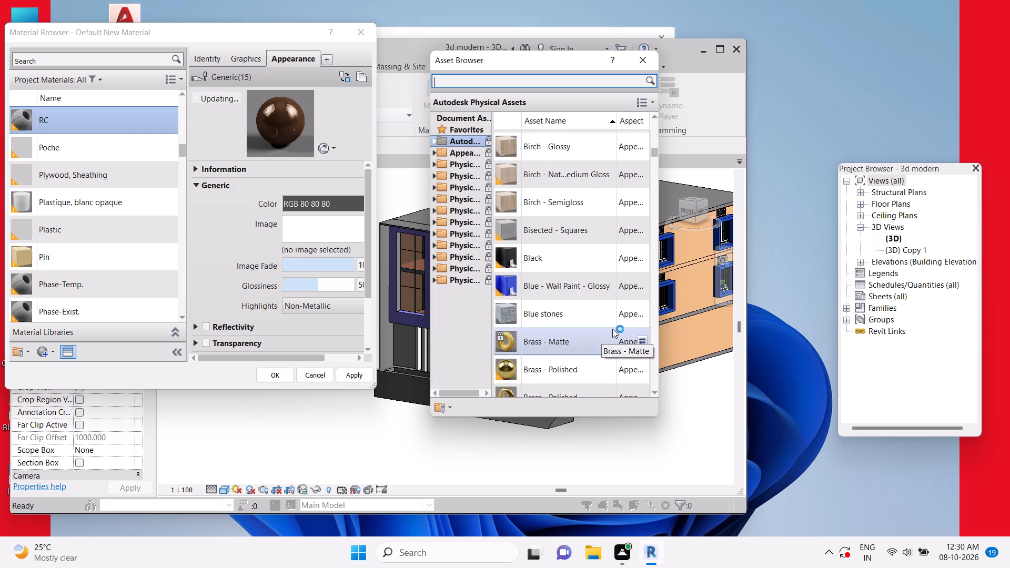
double_click(644, 310)
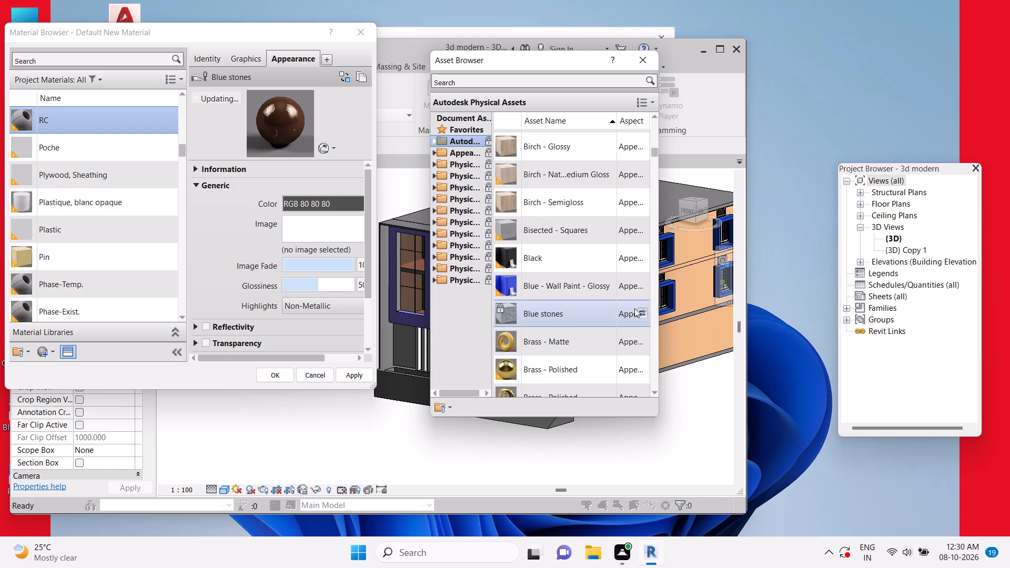
Set the RC material's shading to use its render appearance and accept the material changes.
left_click(251, 55)
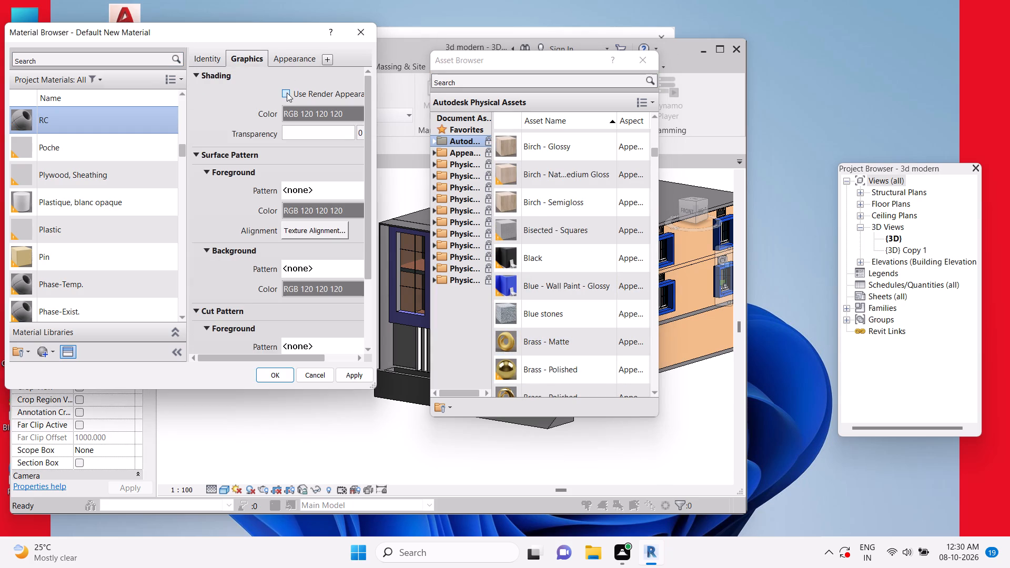
left_click(287, 93)
left_click(355, 372)
left_click(274, 372)
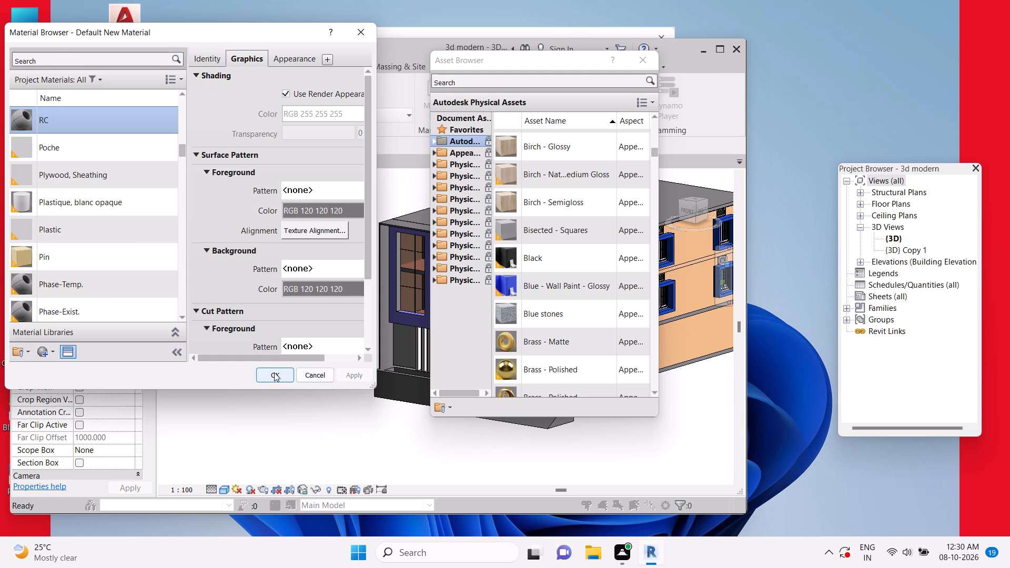
Dismiss the blank pop-up window covering the 3D view.
middle_click_drag(494, 421, 419, 379)
scroll(419, 379, "up", 4)
scroll(568, 431, "up", 1)
middle_click_drag(556, 425, 459, 374)
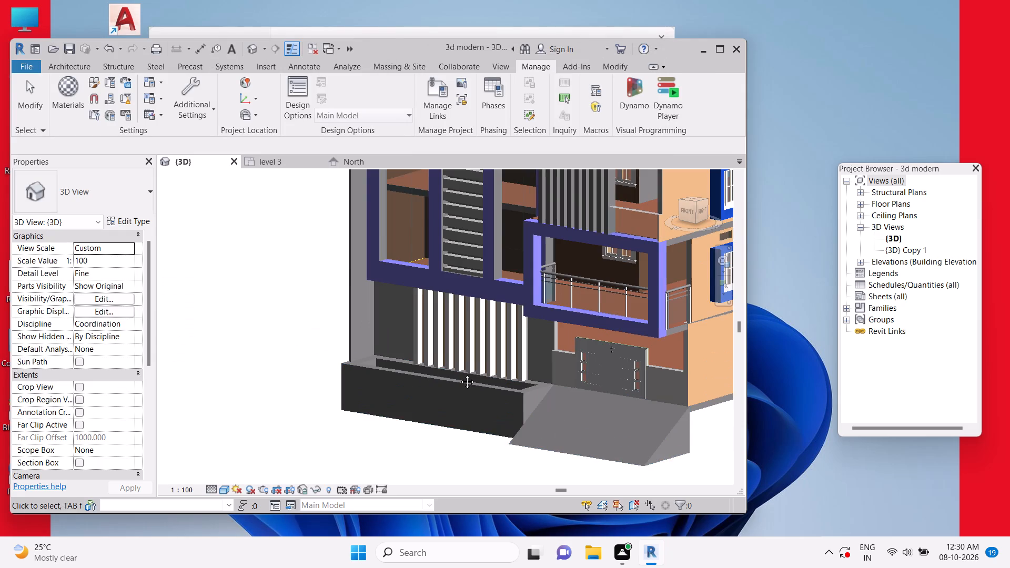
middle_click_drag(459, 374, 403, 329)
key("Escape")
key("Escape")
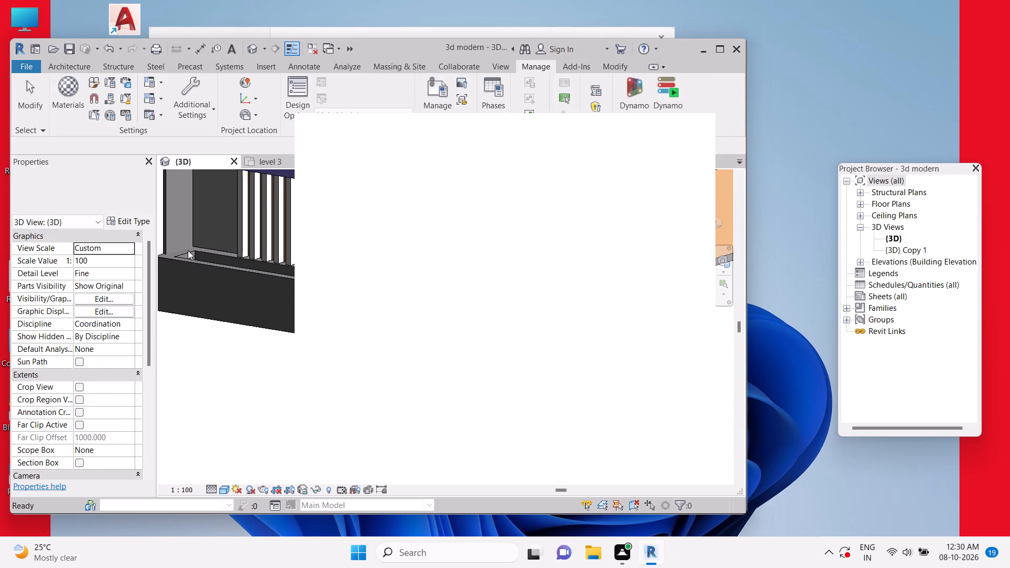
key("Escape")
key("Escape")
key("Escape")
key("Escape")
key("Escape")
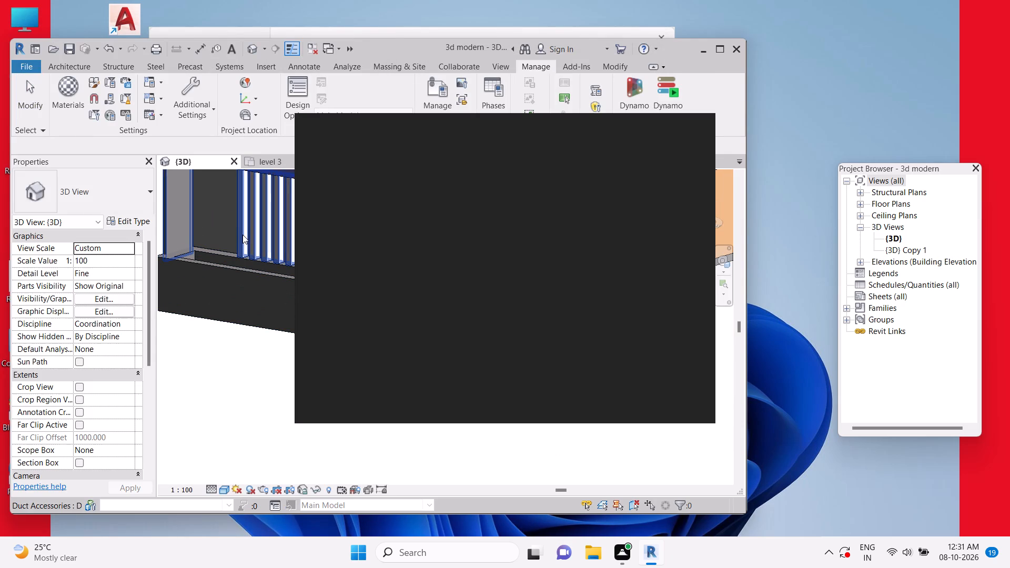
key("Escape")
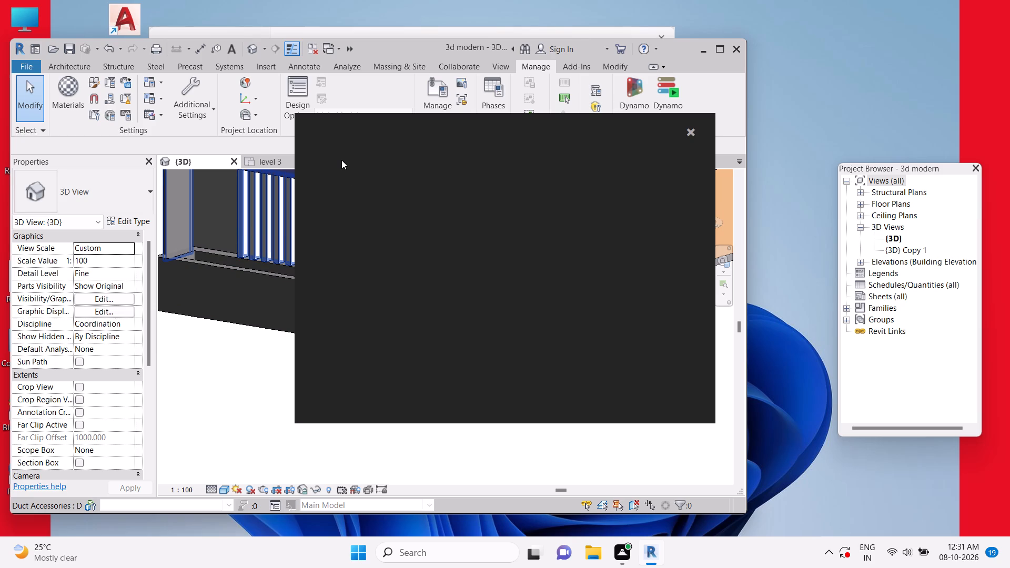
left_click(688, 133)
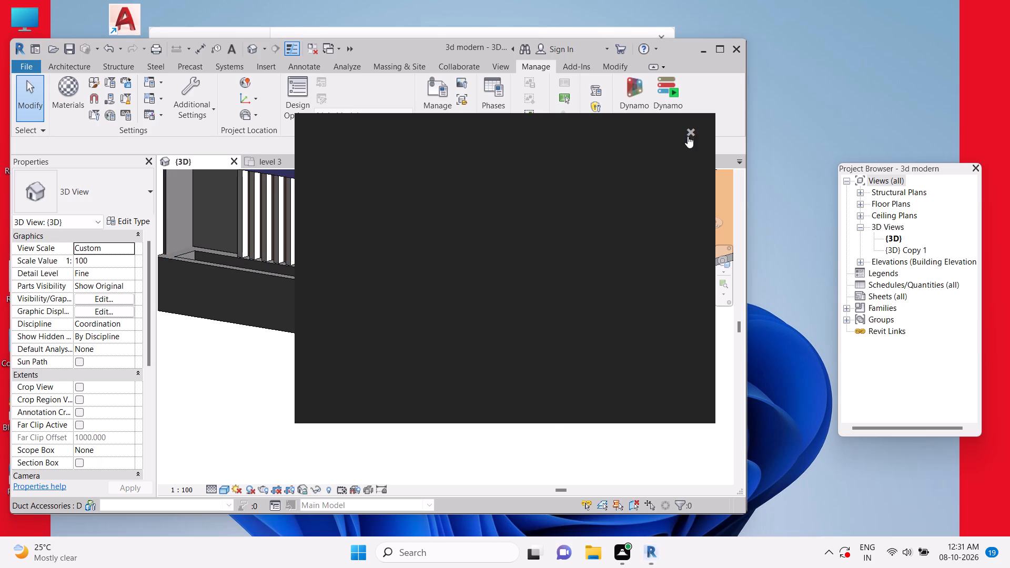
key("Escape")
Open the front ramp-and-planter model for in-place editing.
left_click(536, 327)
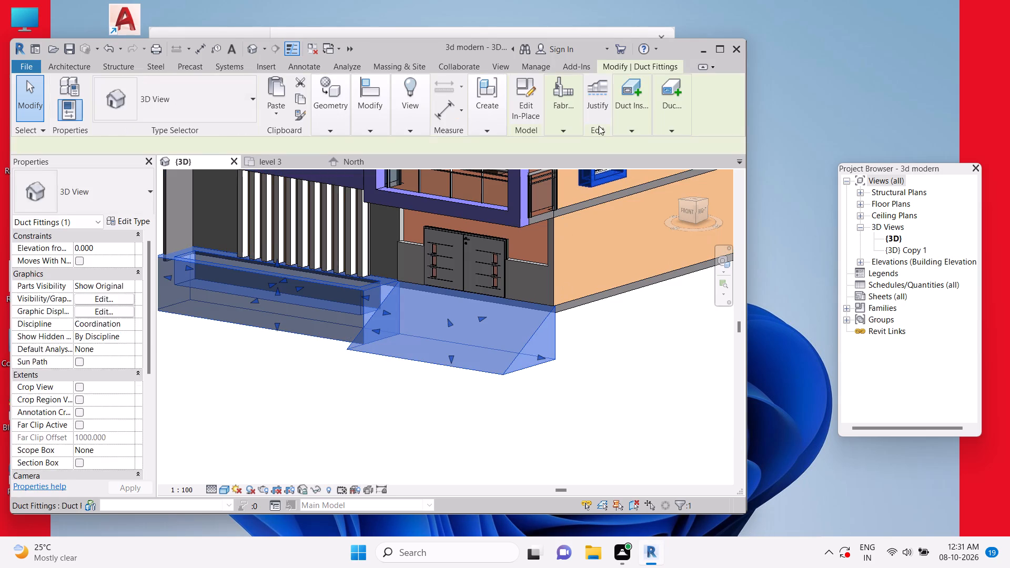
left_click(531, 102)
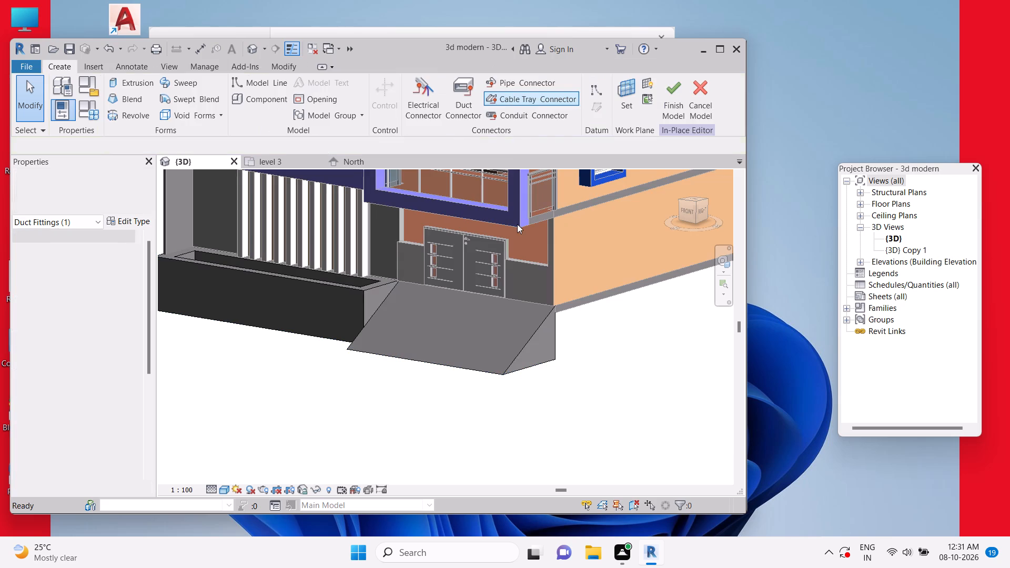
key("Escape")
key("Escape")
Find the RC material and paint it onto the entrance ramp's sloping face and outer triangular side.
key("p")
key("t")
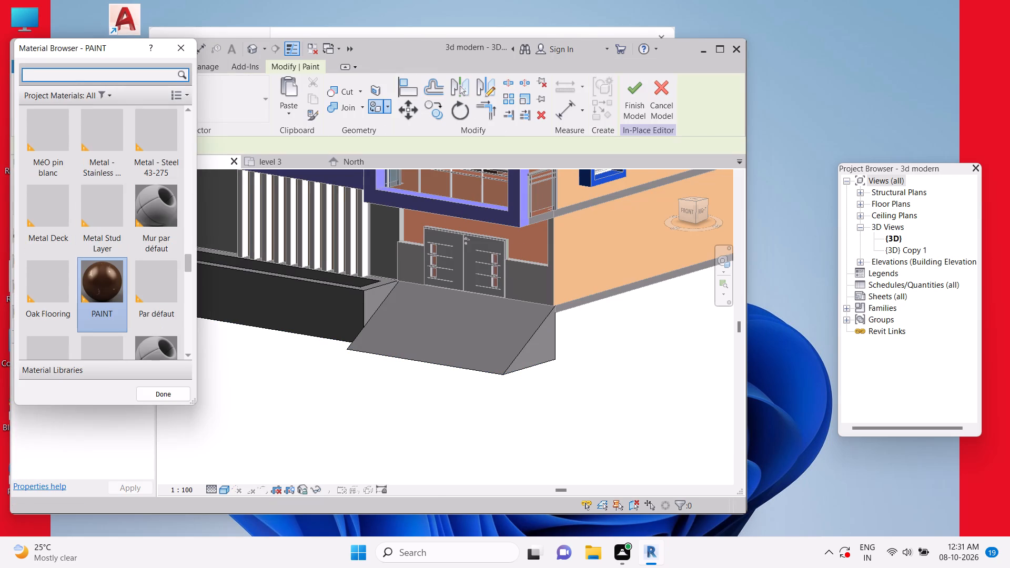
key("c")
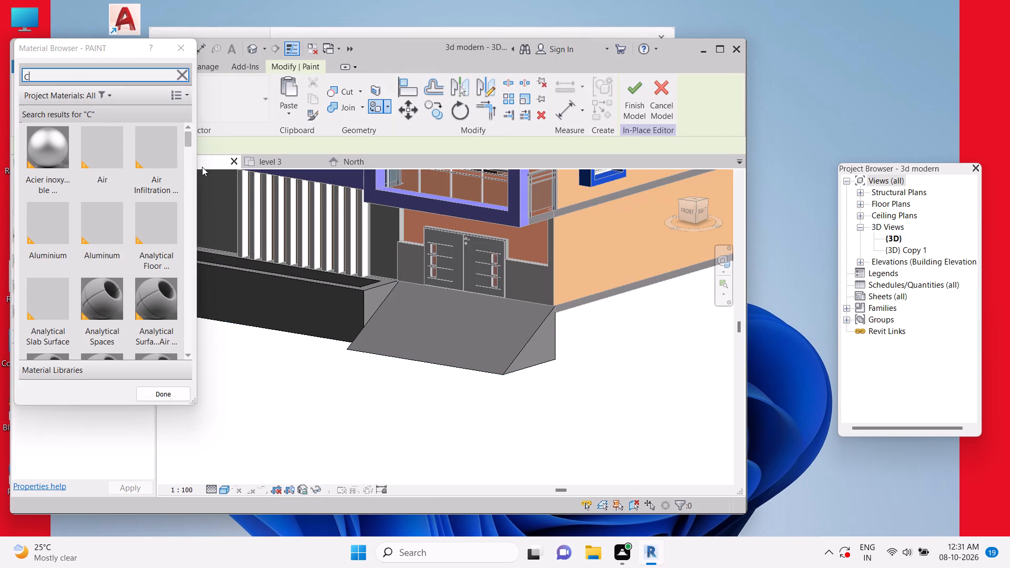
key("BackSpace")
key("r")
key("c")
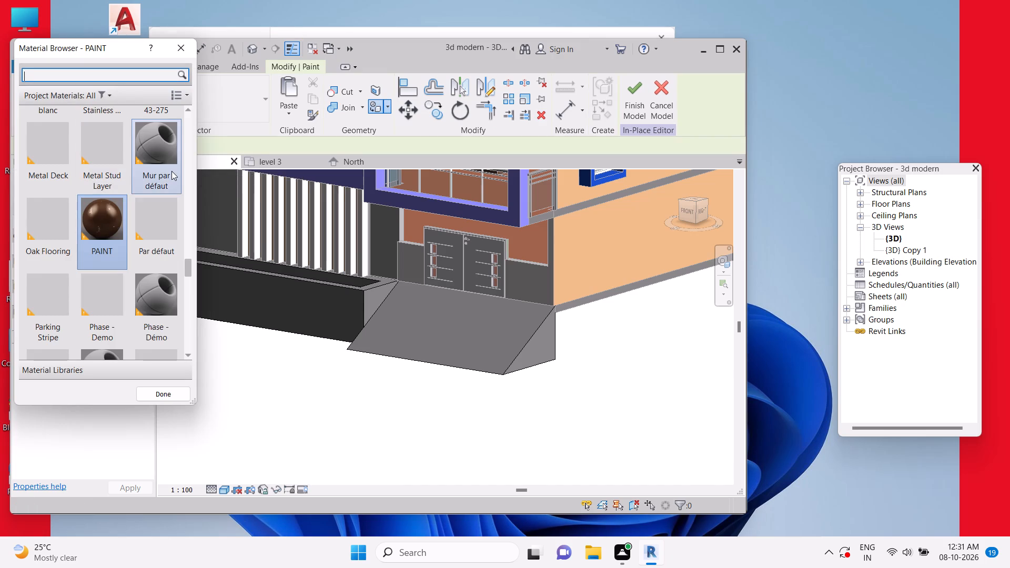
left_click(88, 75)
type("RC")
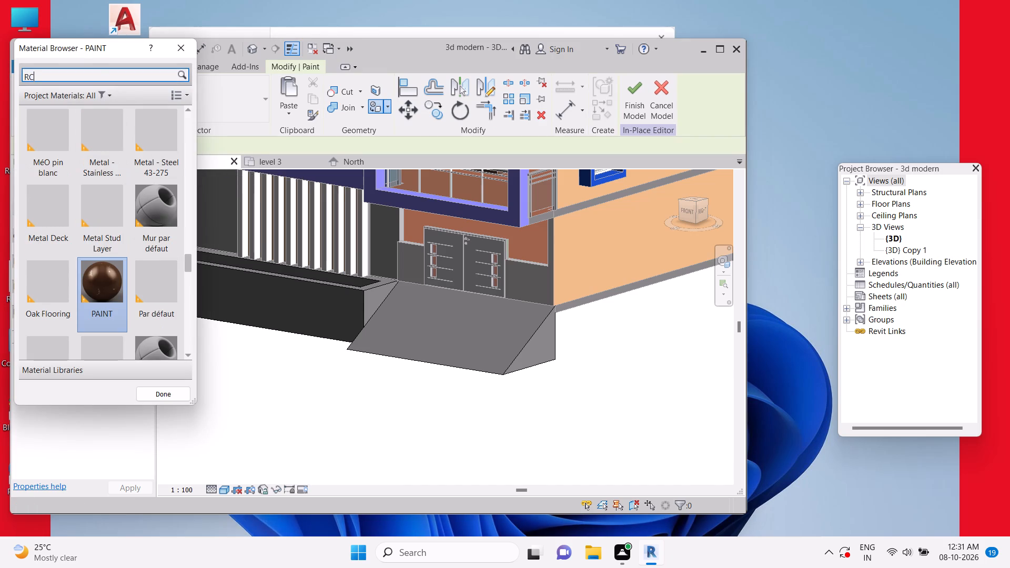
left_click(49, 232)
left_click(454, 332)
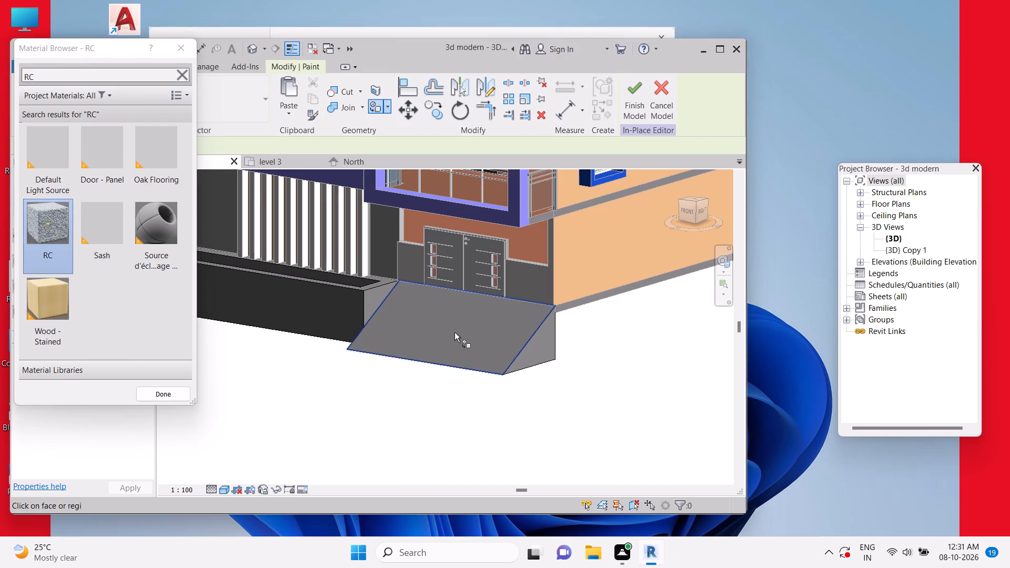
scroll(537, 360, "up", 4)
left_click(535, 342)
scroll(508, 338, "down", 4)
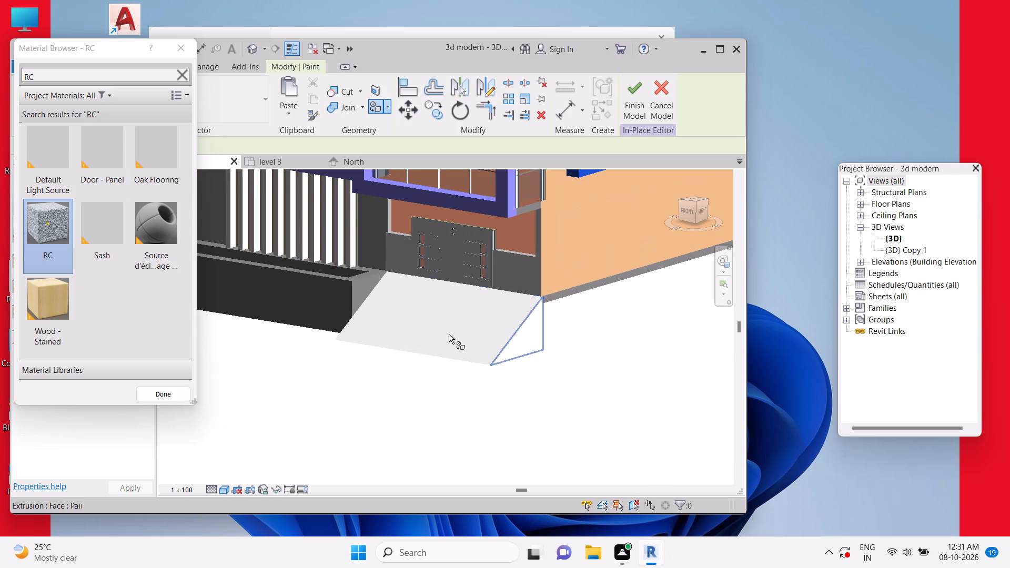
Paint the planter's front face, ramp-side end, top rim and long inner face with the RC material.
left_click(318, 291)
scroll(355, 292, "up", 5)
left_click(358, 285)
scroll(359, 265, "up", 6)
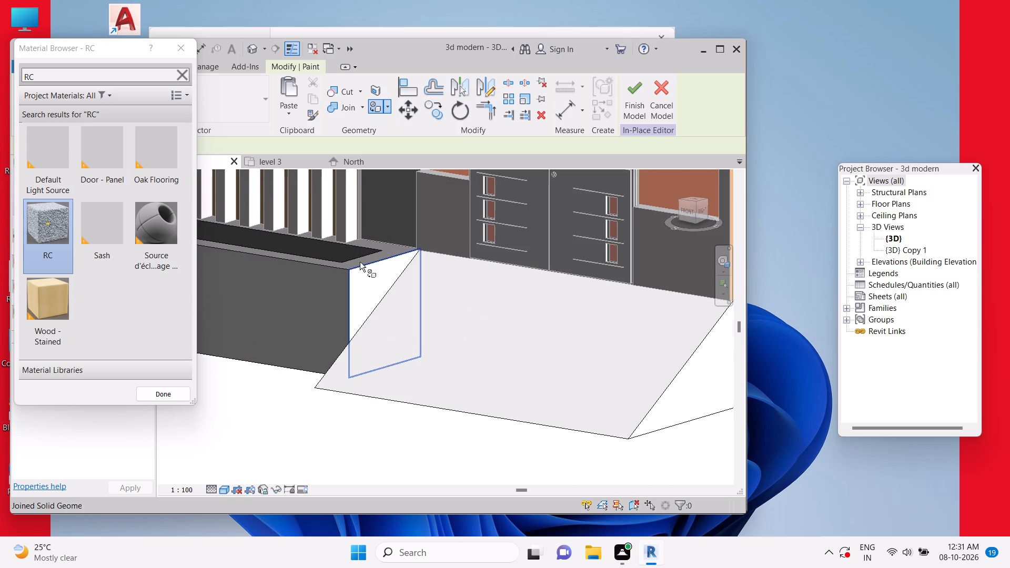
left_click(398, 248)
scroll(414, 258, "down", 4)
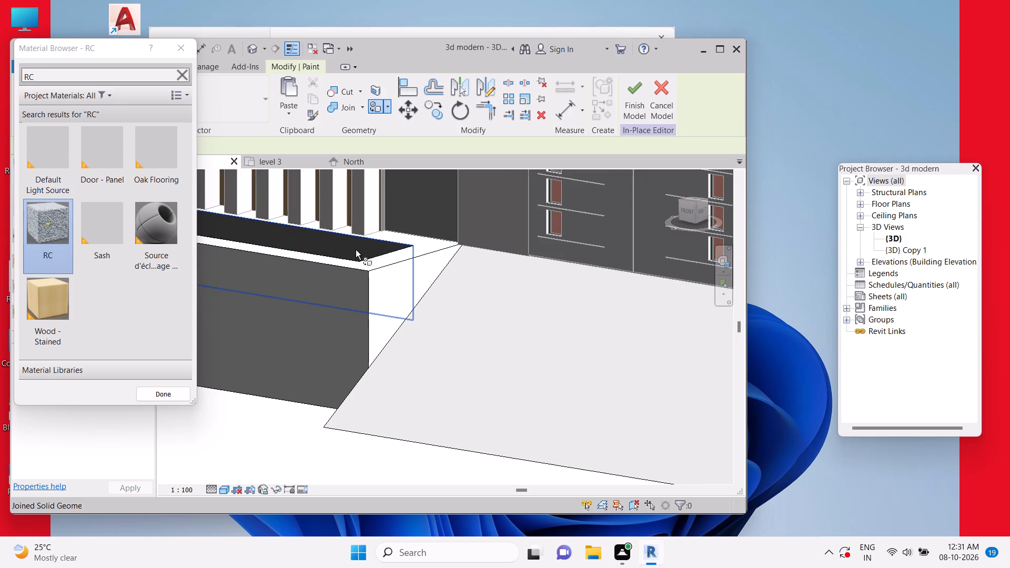
left_click(355, 249)
scroll(347, 250, "up", 5)
scroll(388, 265, "down", 9)
scroll(372, 265, "up", 5)
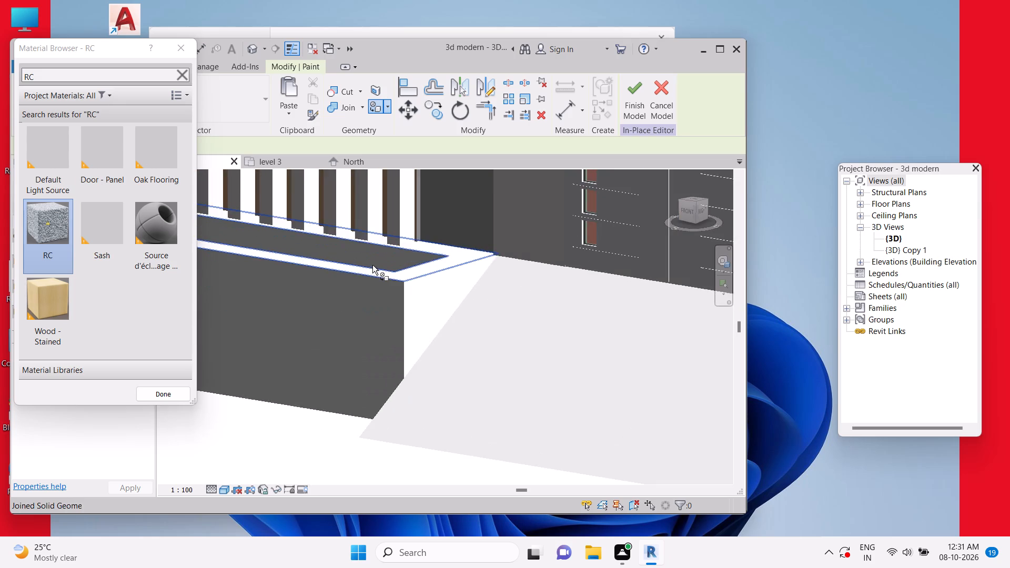
scroll(372, 265, "up", 4)
left_click(386, 275)
left_click(435, 277)
scroll(452, 287, "down", 4)
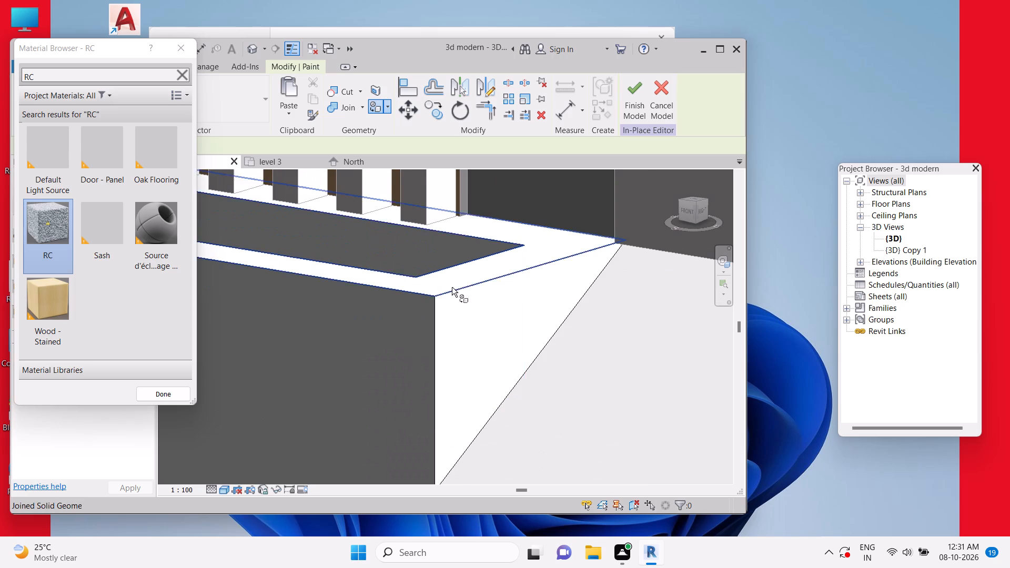
Paint the remaining faces around the planter's far end with RC and finish the in-place model.
middle_click_drag(407, 317, 649, 381)
middle_click_drag(425, 343, 687, 362)
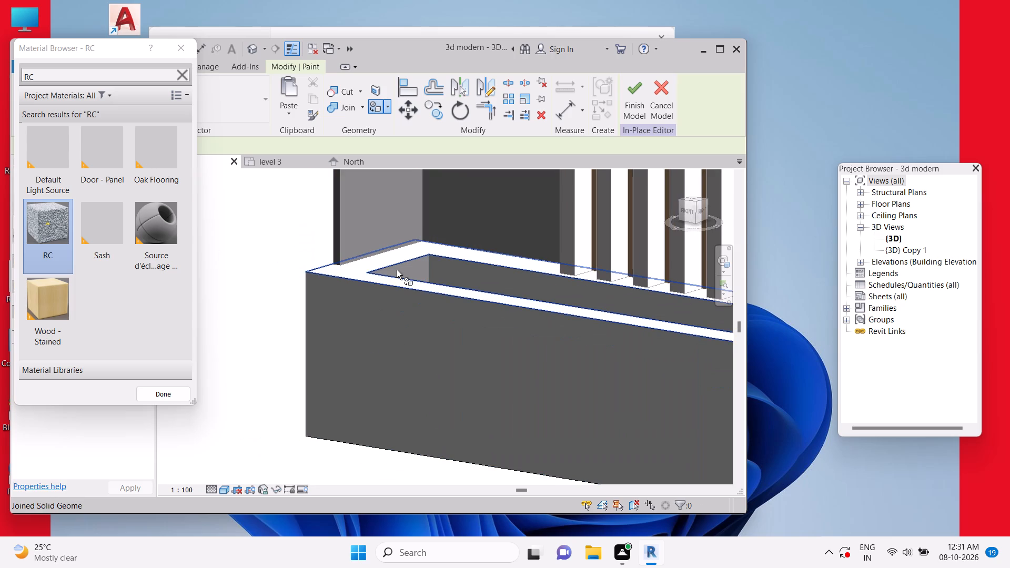
left_click(397, 270)
left_click(412, 275)
scroll(415, 274, "up", 5)
left_click(412, 272)
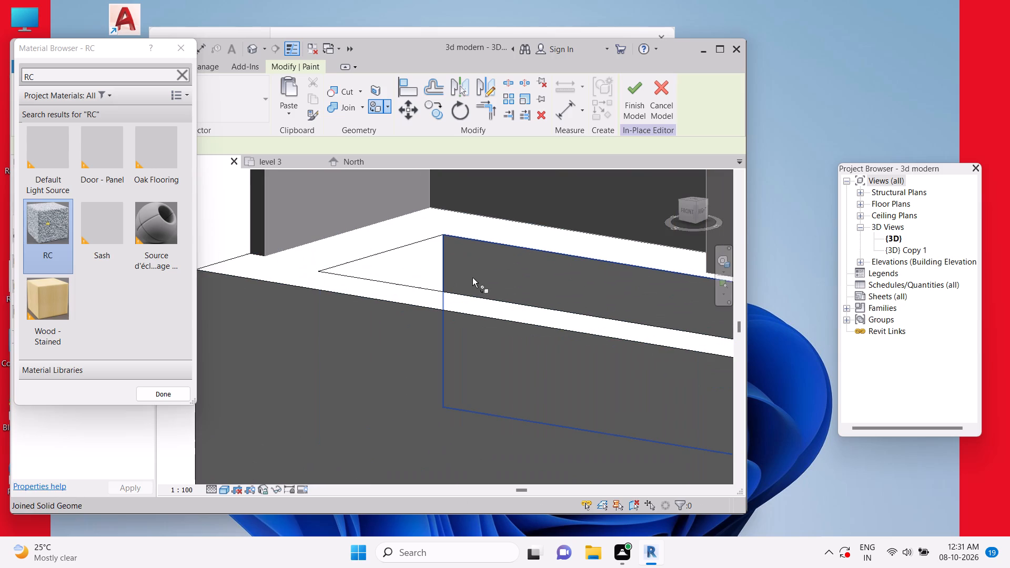
left_click(482, 274)
left_click(242, 258)
scroll(352, 265, "down", 5)
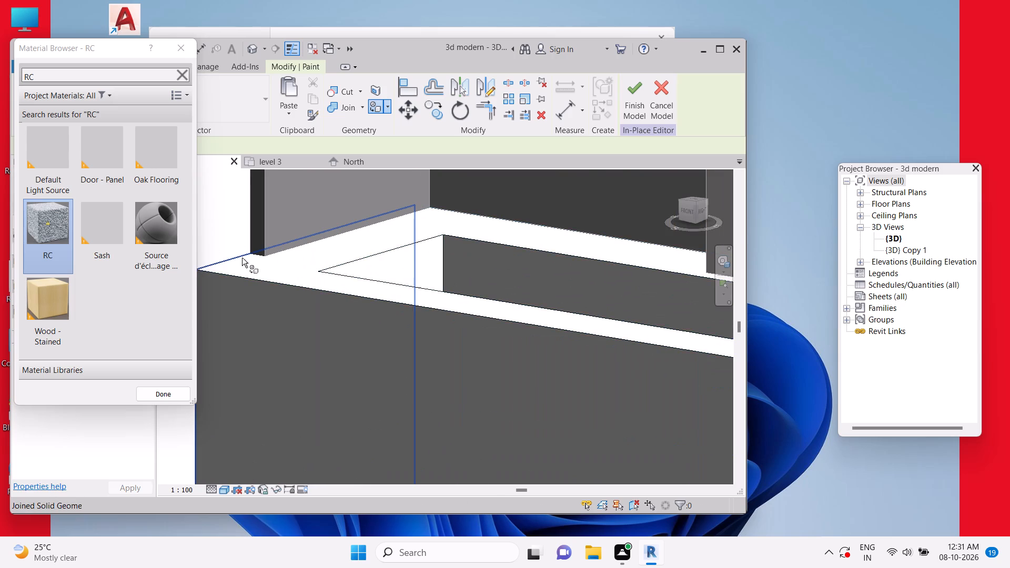
scroll(242, 258, "down", 6)
left_click(432, 309)
scroll(539, 352, "down", 3)
middle_click_drag(520, 358, 446, 357)
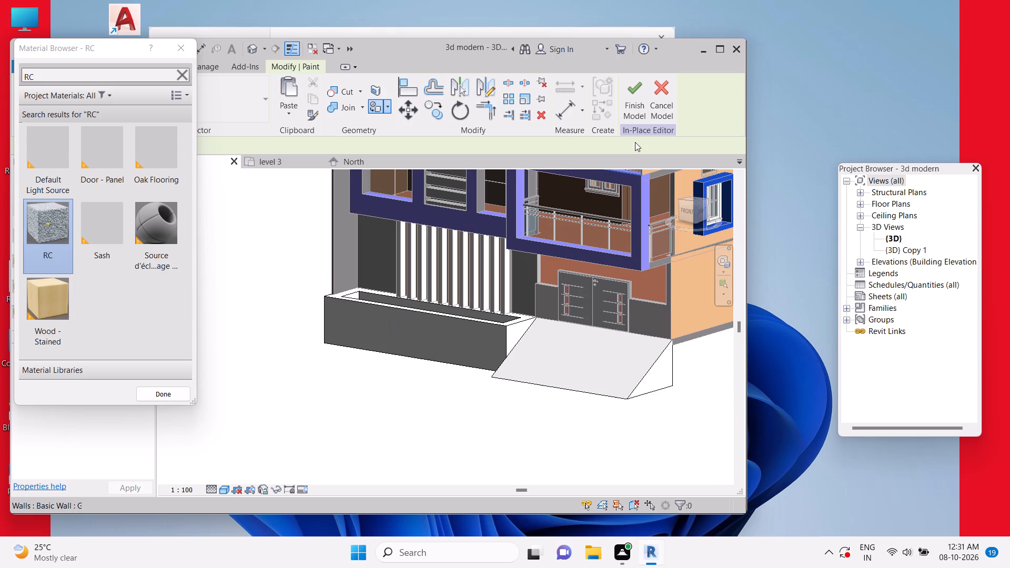
left_click(633, 114)
key("Escape")
key("Escape")
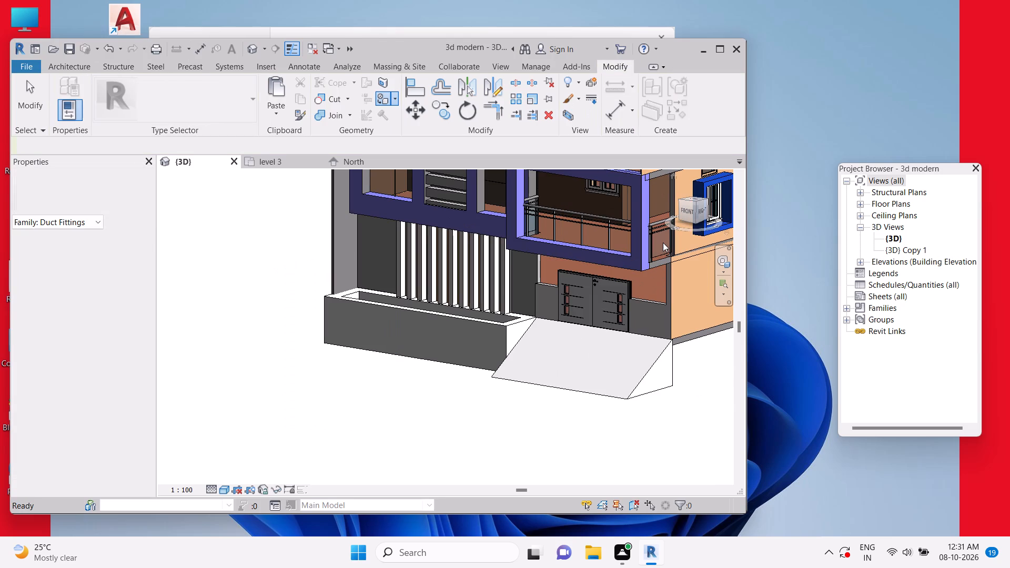
Save the project.
key("ctrl+s")
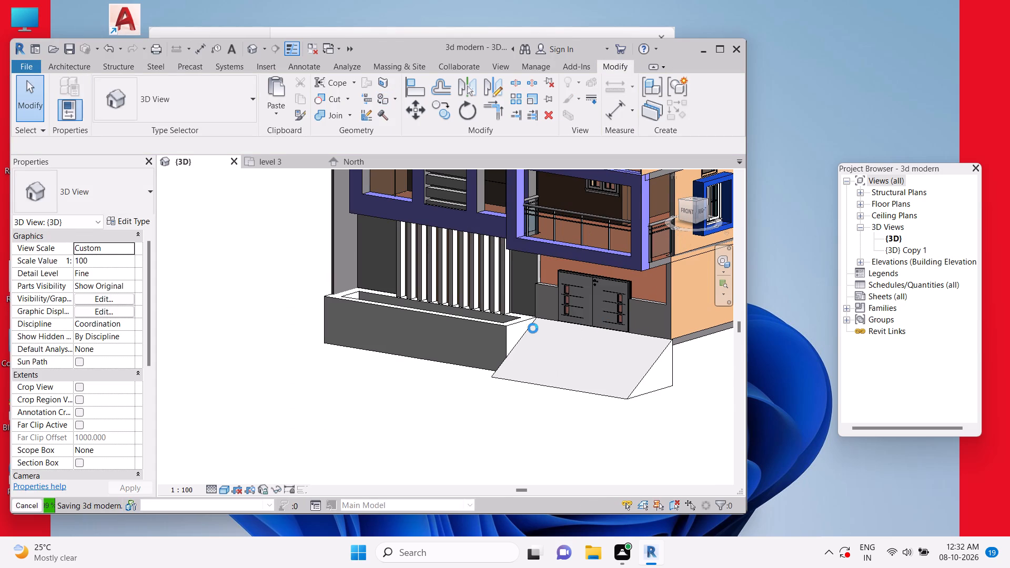
Examine the whole house exterior from the front and both sides in 3D.
scroll(533, 353, "down", 1)
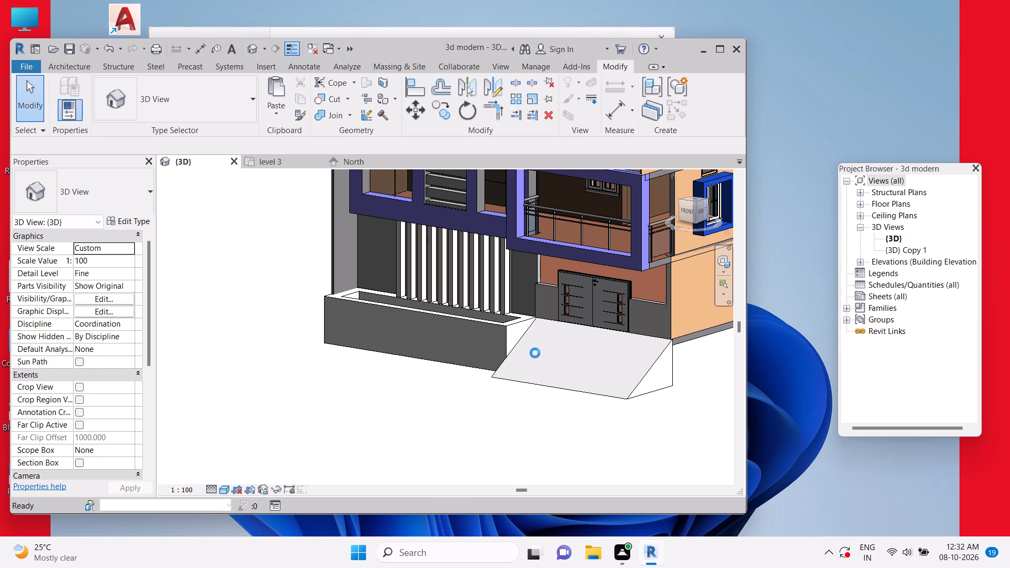
scroll(538, 352, "down", 5)
middle_click_drag(578, 350, 539, 397)
middle_click_drag(567, 427, 565, 425)
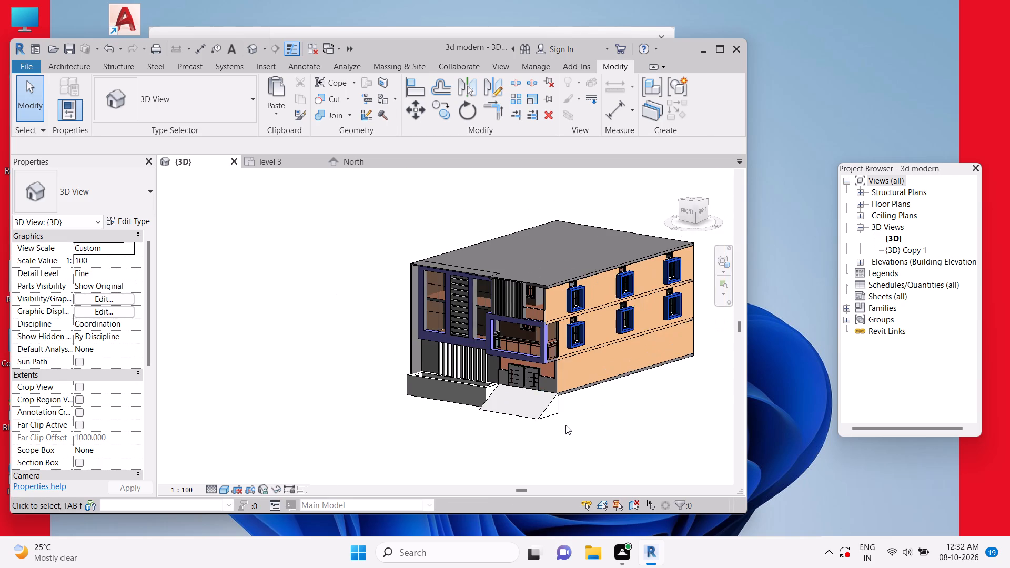
middle_click_drag(565, 425, 556, 413)
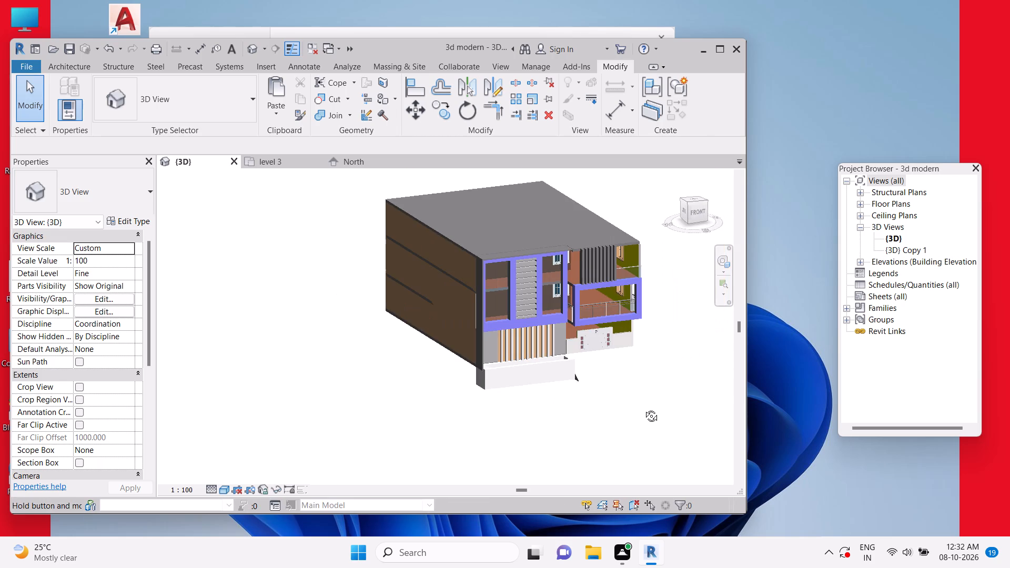
key("Escape")
key("Escape")
Create a four-point toposurface surrounding the house at absolute elevation 0, placing the corners from the top view, and finish the surface.
left_click(416, 67)
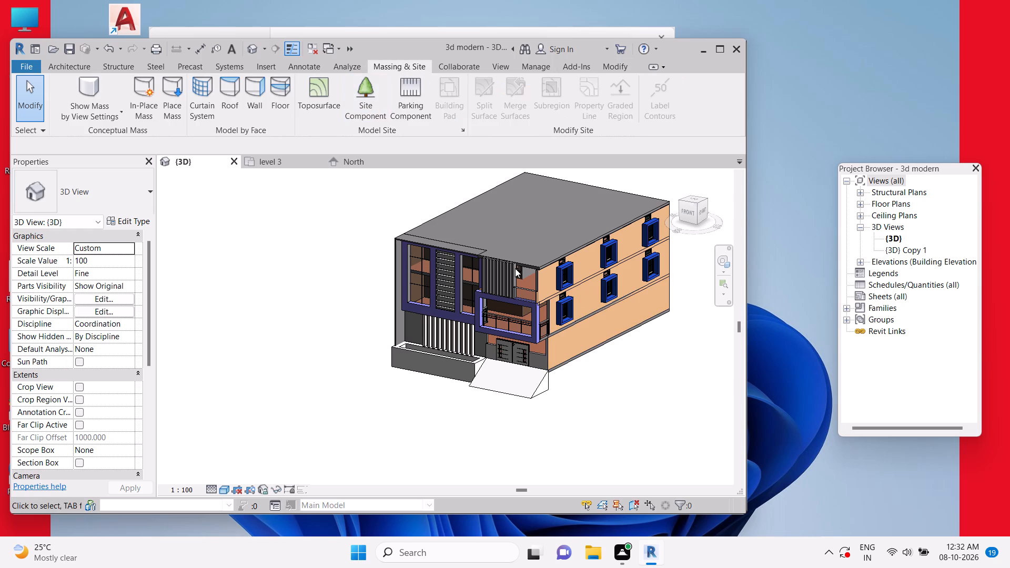
left_click(696, 199)
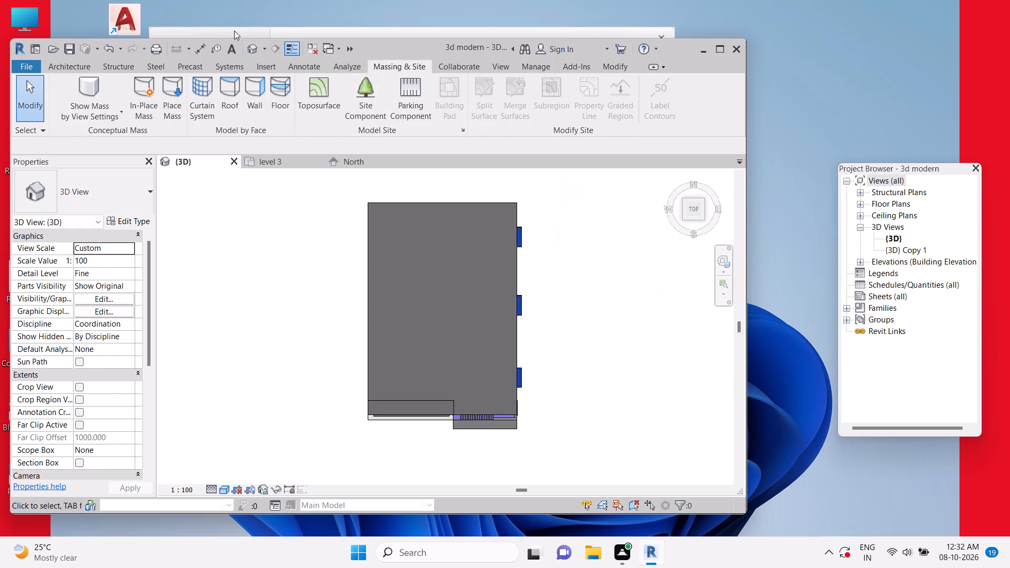
left_click(323, 85)
scroll(476, 247, "down", 3)
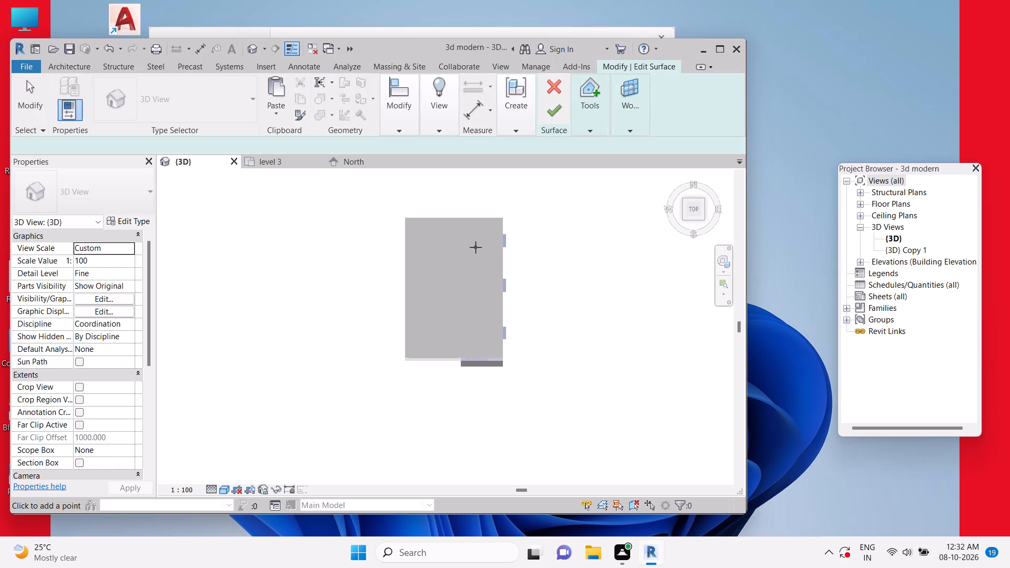
scroll(476, 247, "down", 1)
scroll(363, 208, "down", 3)
middle_click_drag(376, 215, 441, 226)
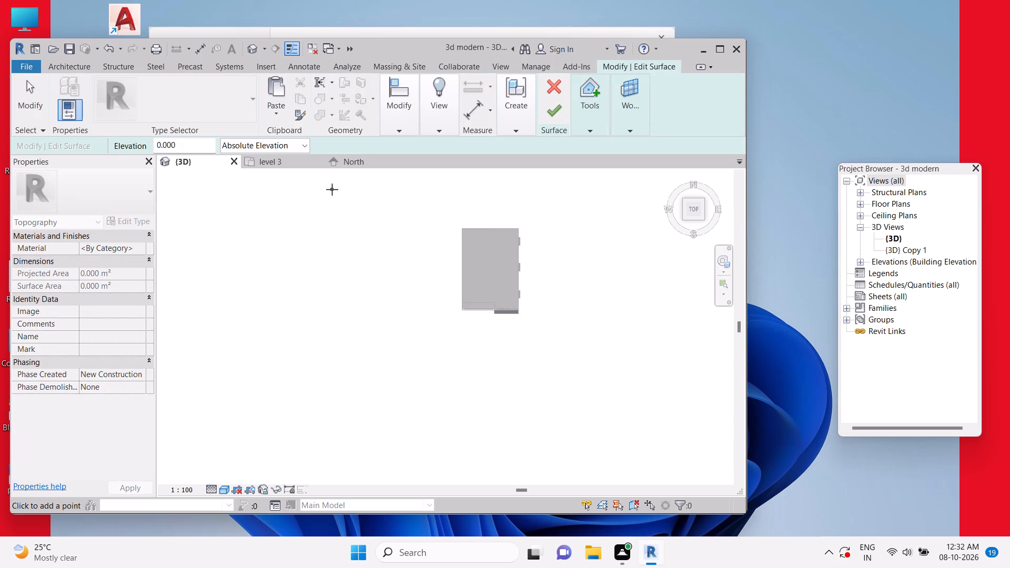
left_click(332, 189)
scroll(595, 196, "down", 2)
middle_click_drag(584, 202, 483, 251)
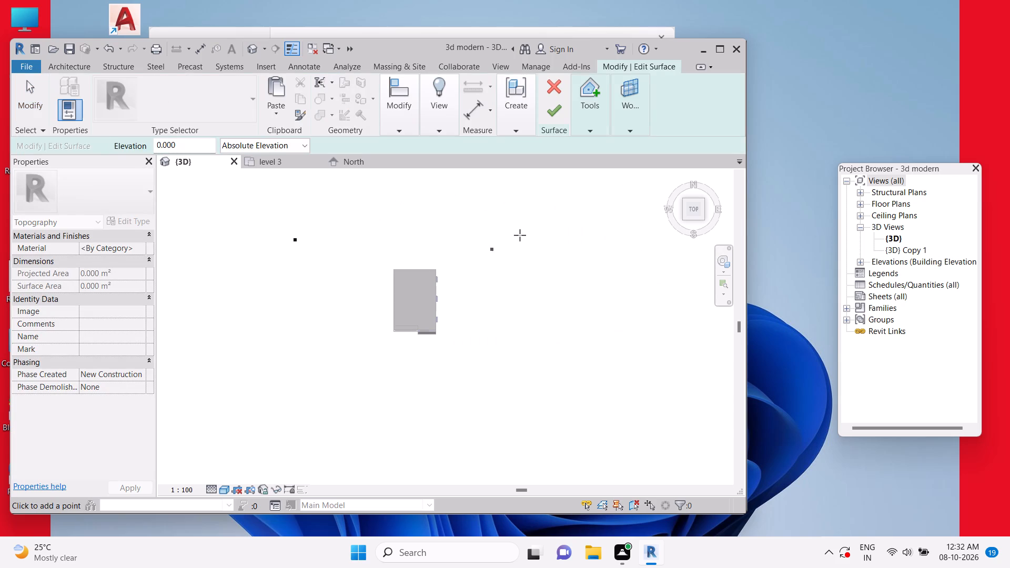
left_click(520, 235)
middle_click_drag(532, 283, 523, 198)
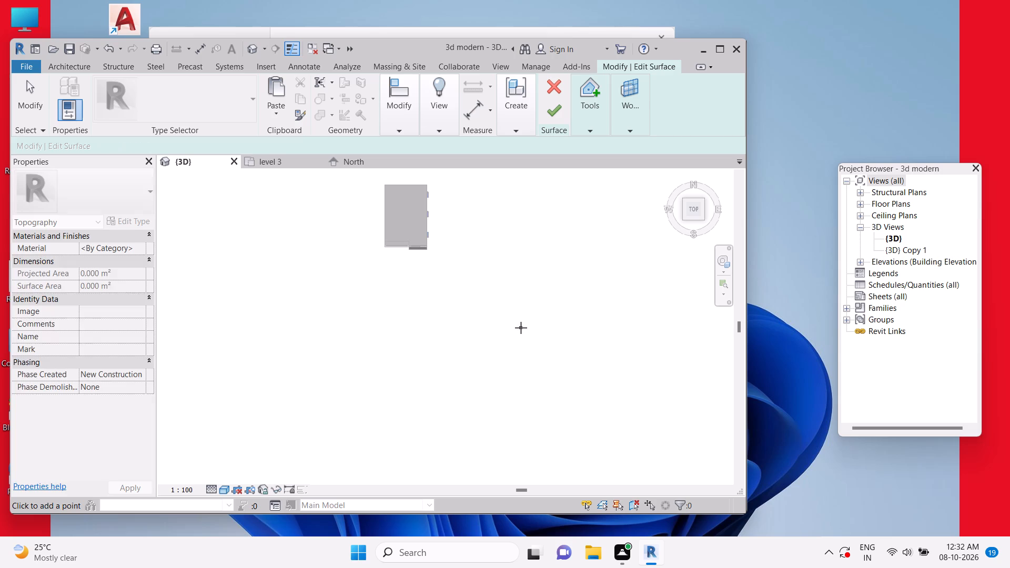
left_click(521, 328)
scroll(319, 328, "down", 7)
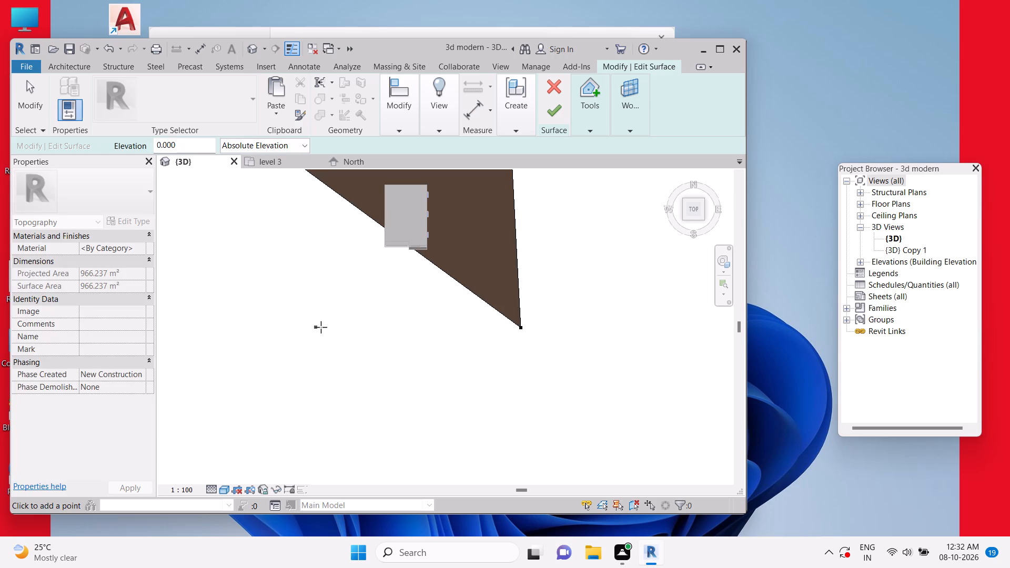
left_click(304, 329)
key("Escape")
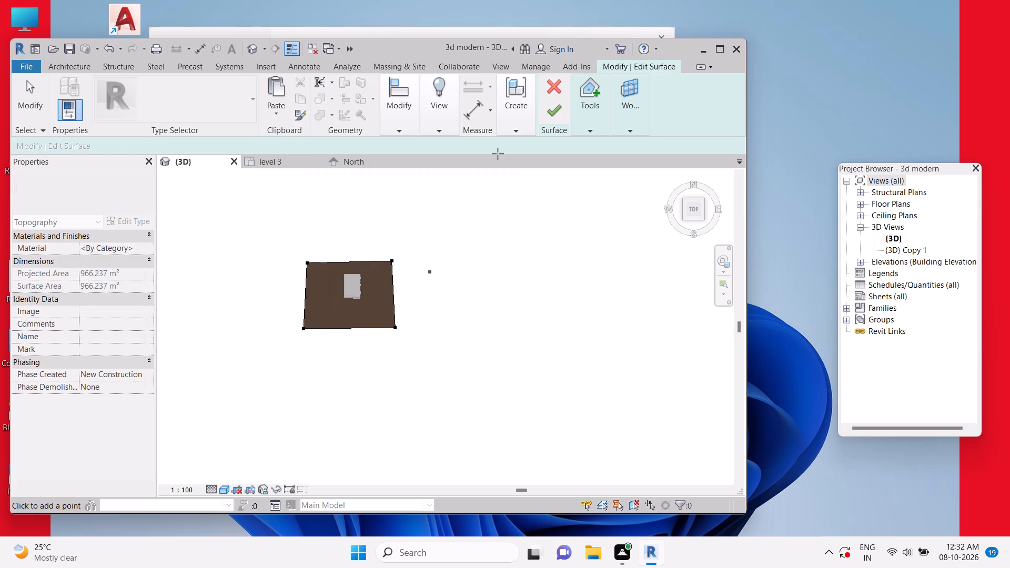
left_click(550, 119)
key("Escape")
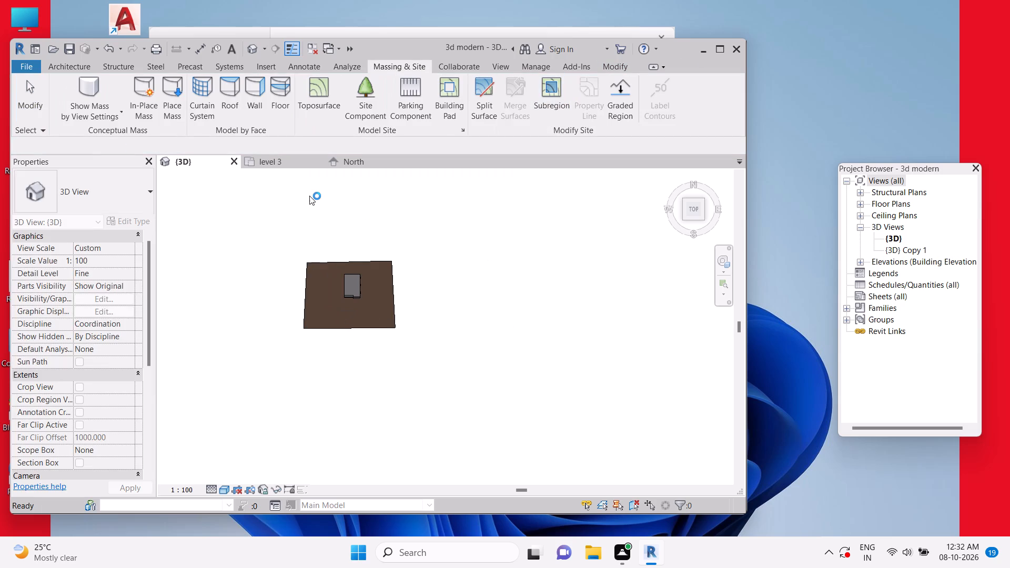
Examine the new toposurface and the house on it in 3D from a front corner.
middle_click_drag(439, 364, 413, 228)
middle_click_drag(430, 346, 385, 289, "shift")
scroll(429, 346, "up", 1, "shift")
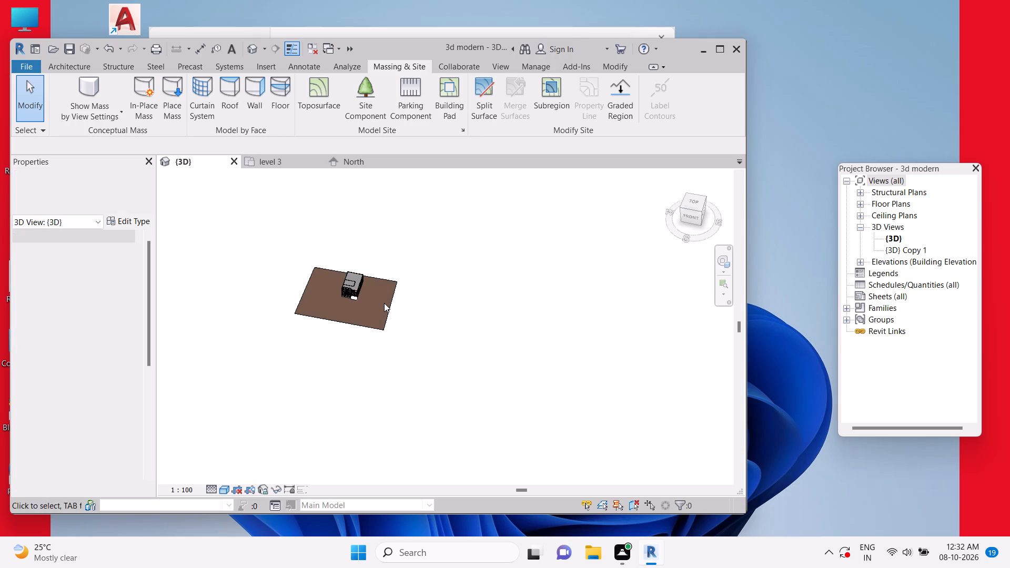
scroll(384, 303, "up", 7)
middle_click_drag(382, 303, 552, 313)
scroll(552, 313, "up", 1)
key("Escape")
left_click(517, 343)
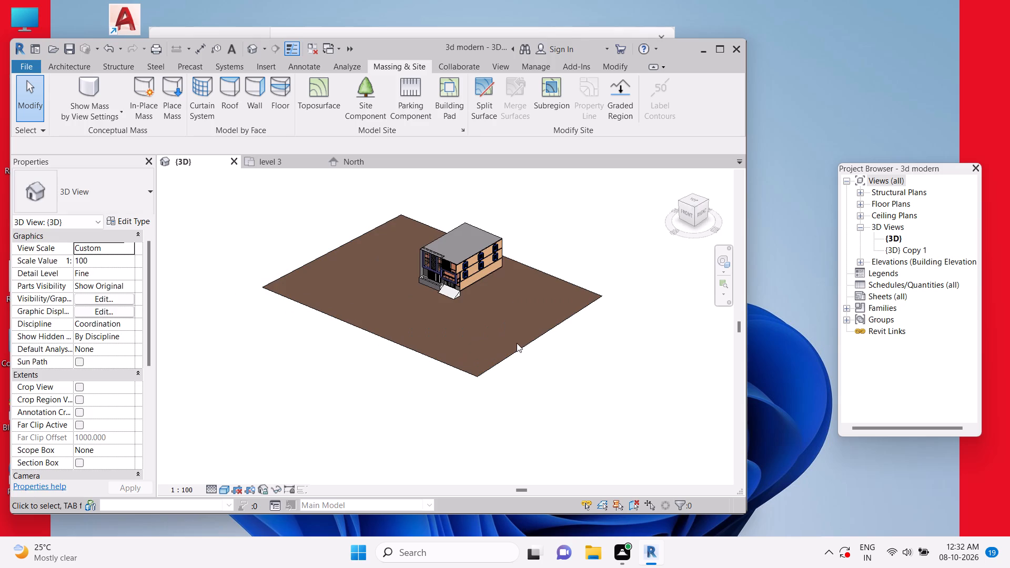
left_click(499, 354)
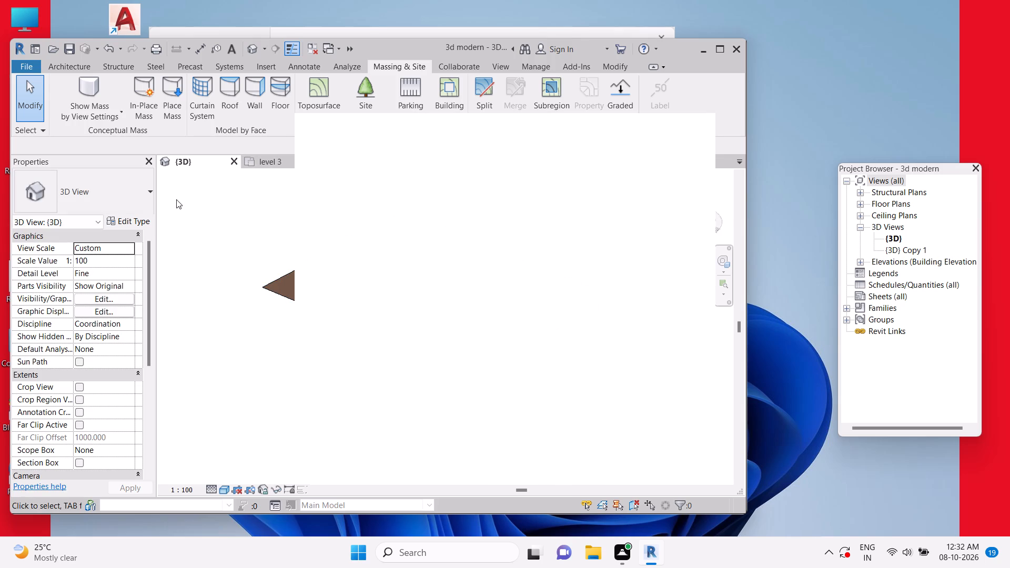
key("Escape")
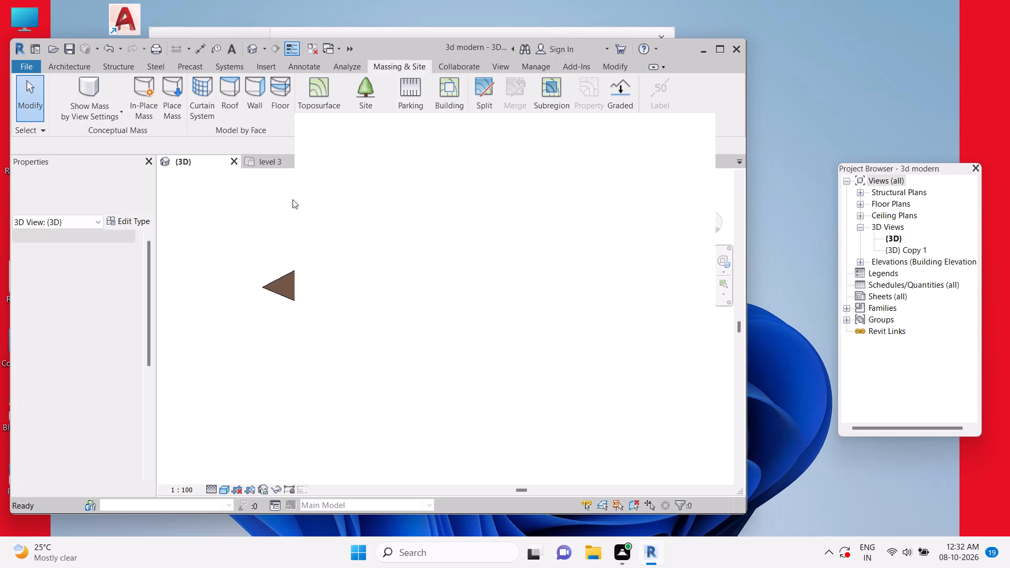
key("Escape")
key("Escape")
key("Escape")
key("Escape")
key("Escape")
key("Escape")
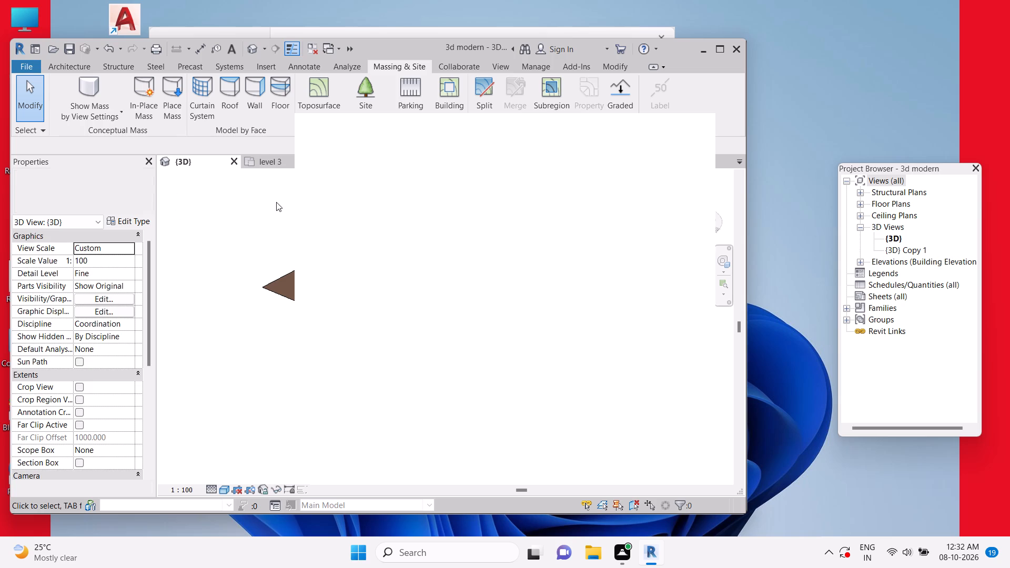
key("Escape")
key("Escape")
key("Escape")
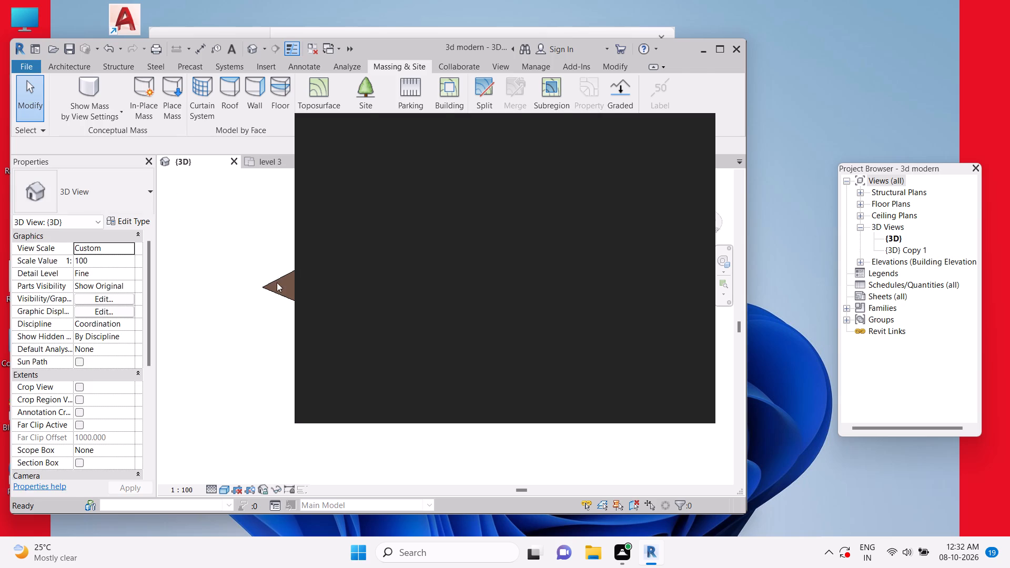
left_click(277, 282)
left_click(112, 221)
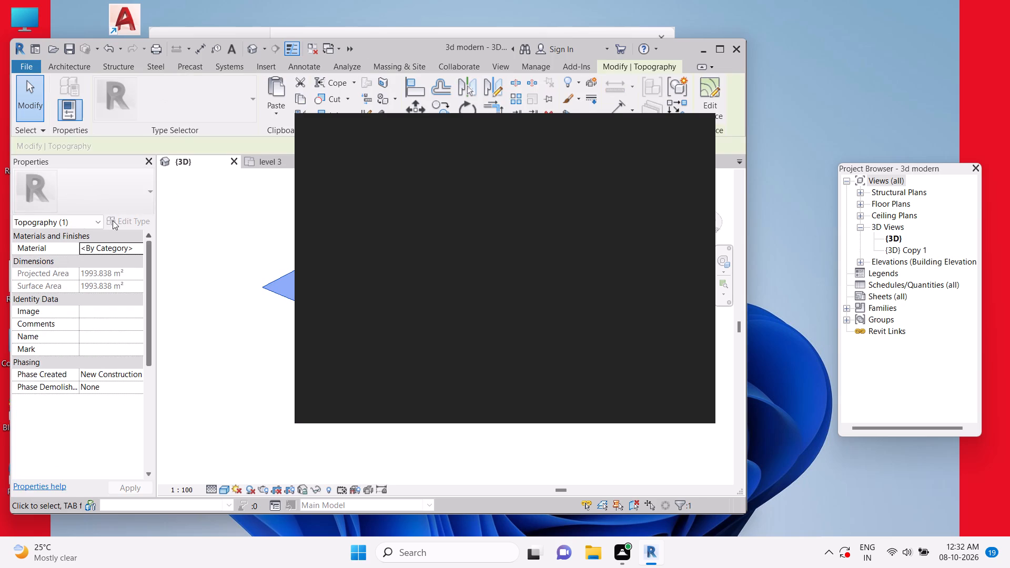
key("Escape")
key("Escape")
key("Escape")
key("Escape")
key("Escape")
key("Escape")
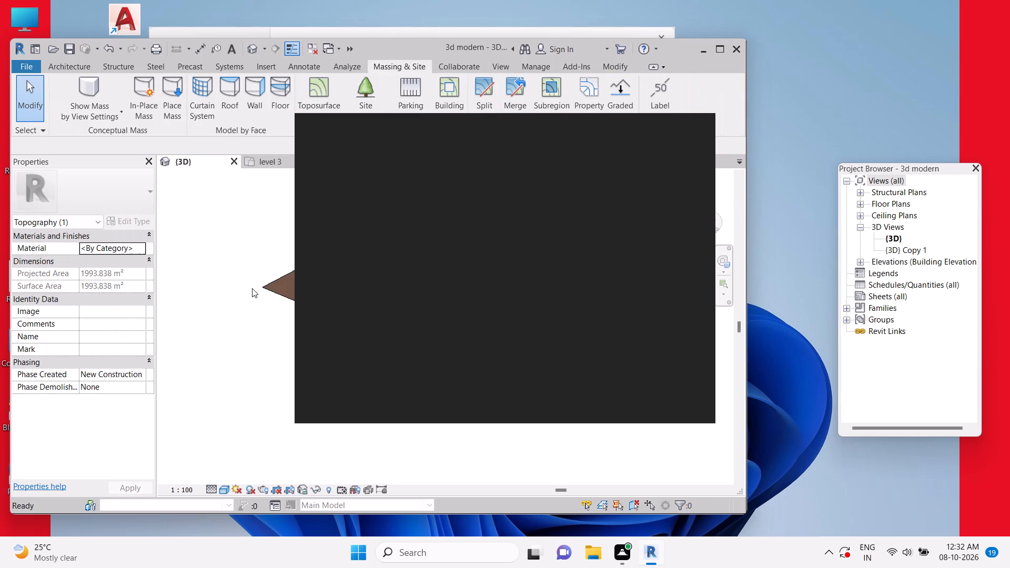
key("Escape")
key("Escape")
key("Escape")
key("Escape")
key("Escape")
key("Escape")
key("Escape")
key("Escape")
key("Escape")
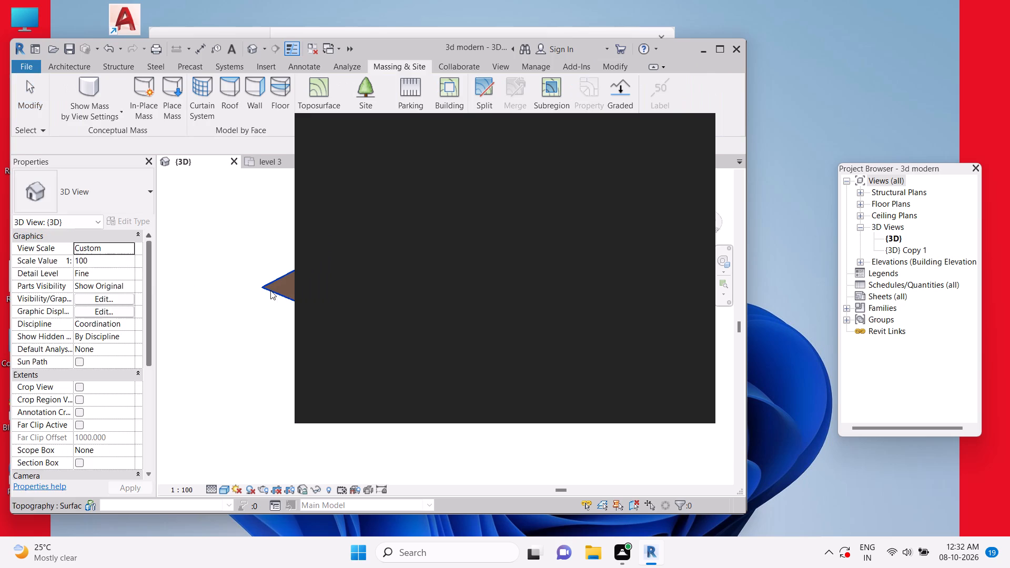
Search the materials for GRA, assign Herbe to the toposurface and use its render appearance for shading.
left_click(272, 287)
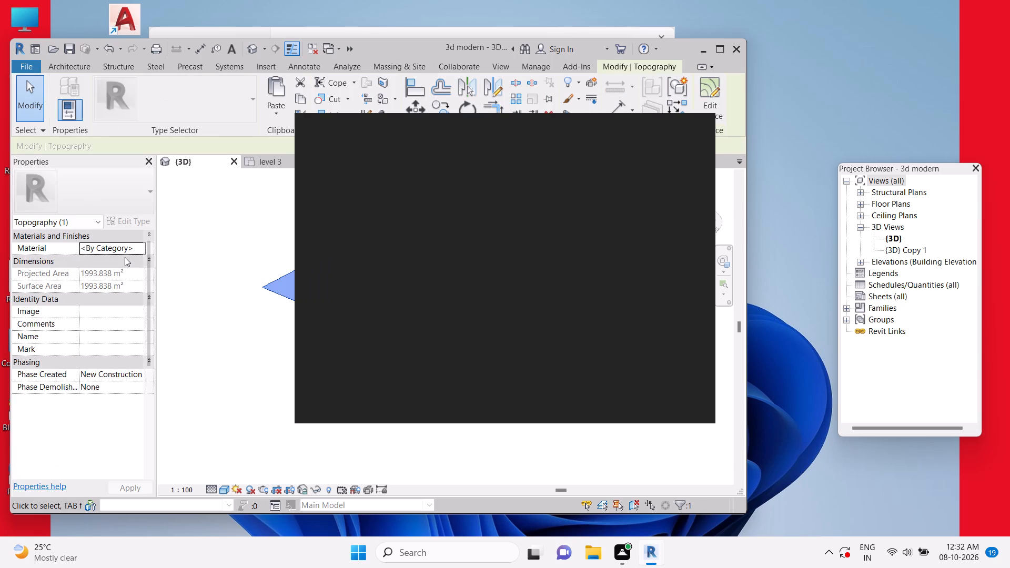
left_click(139, 250)
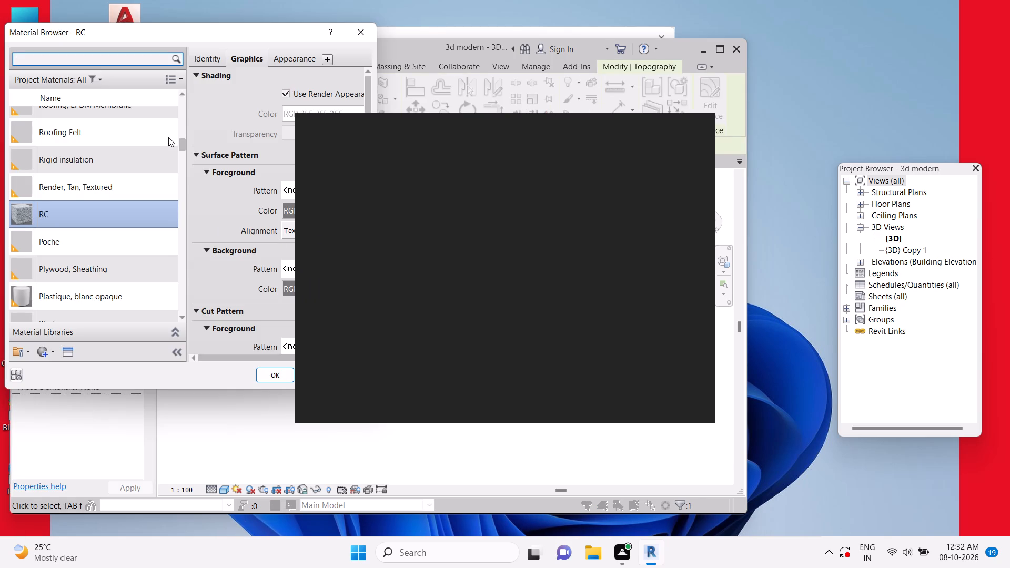
left_click(43, 59)
type("GRA")
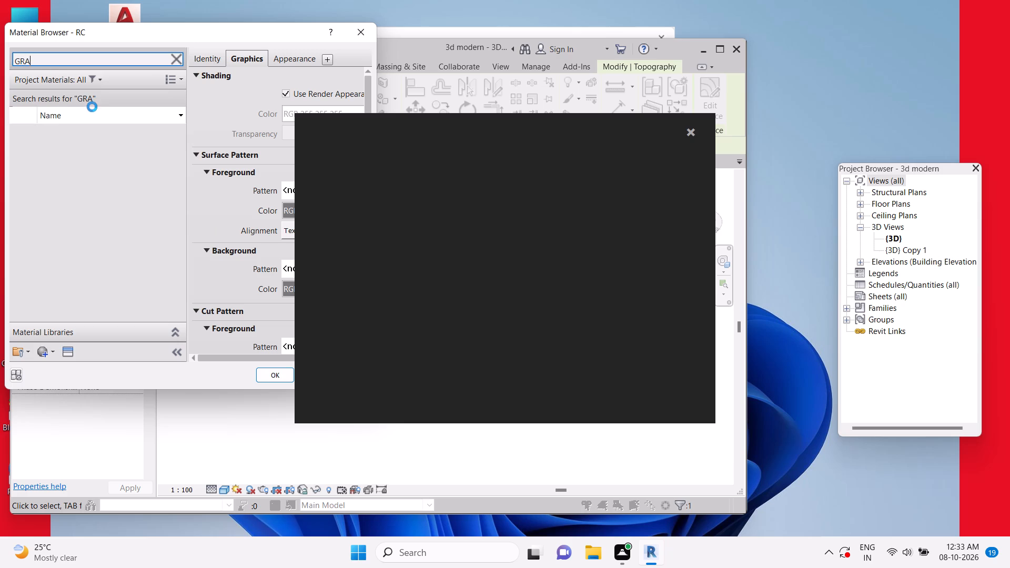
left_click(43, 306)
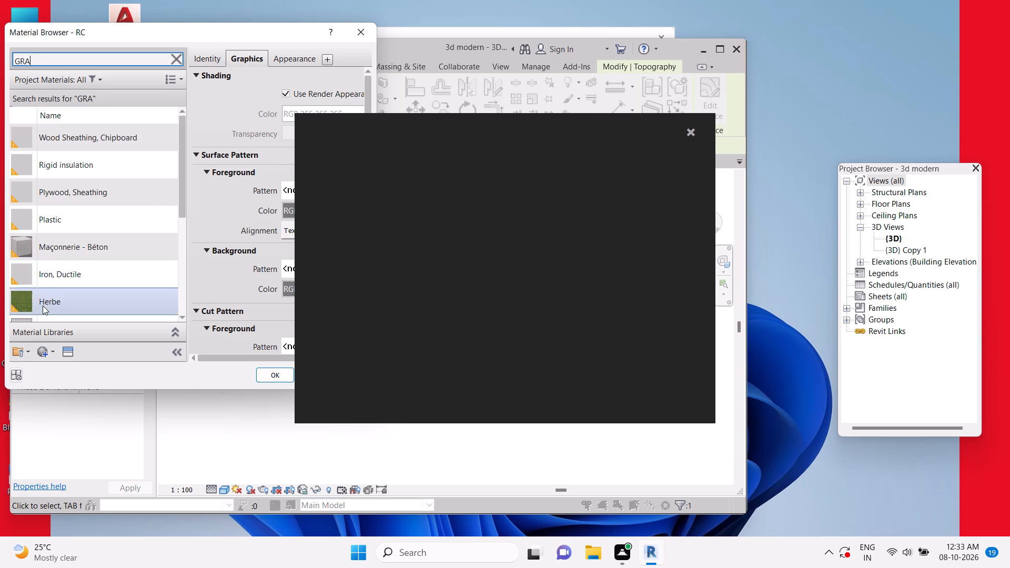
left_click(696, 134)
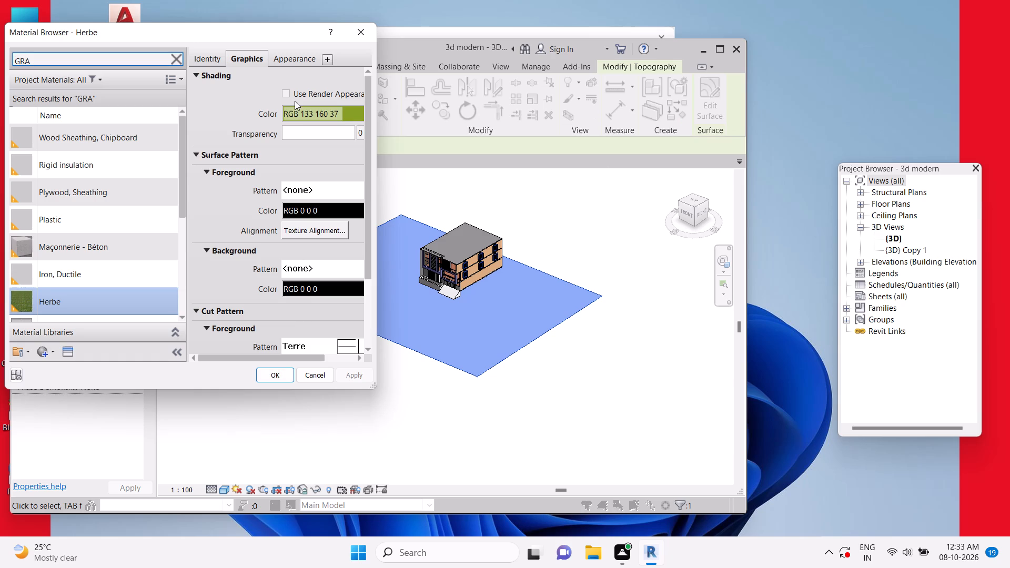
left_click(292, 97)
left_click(278, 372)
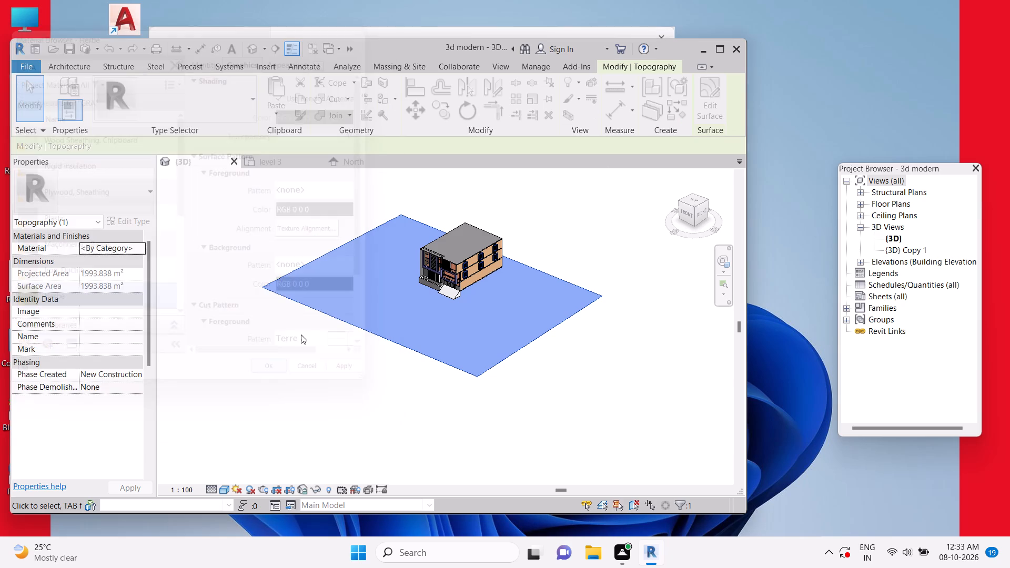
key("Escape")
Create a new project material with the Grass - Bluegrass appearance, searching the assets for GRAS, and use the render appearance for shading.
scroll(449, 300, "up", 4)
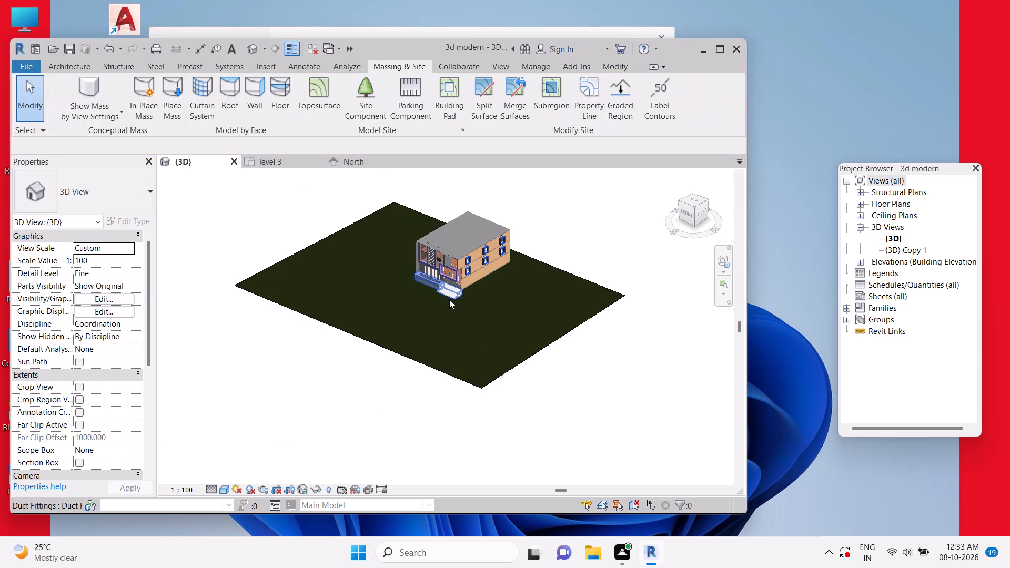
scroll(449, 299, "up", 4)
scroll(451, 349, "down", 4)
key("Escape")
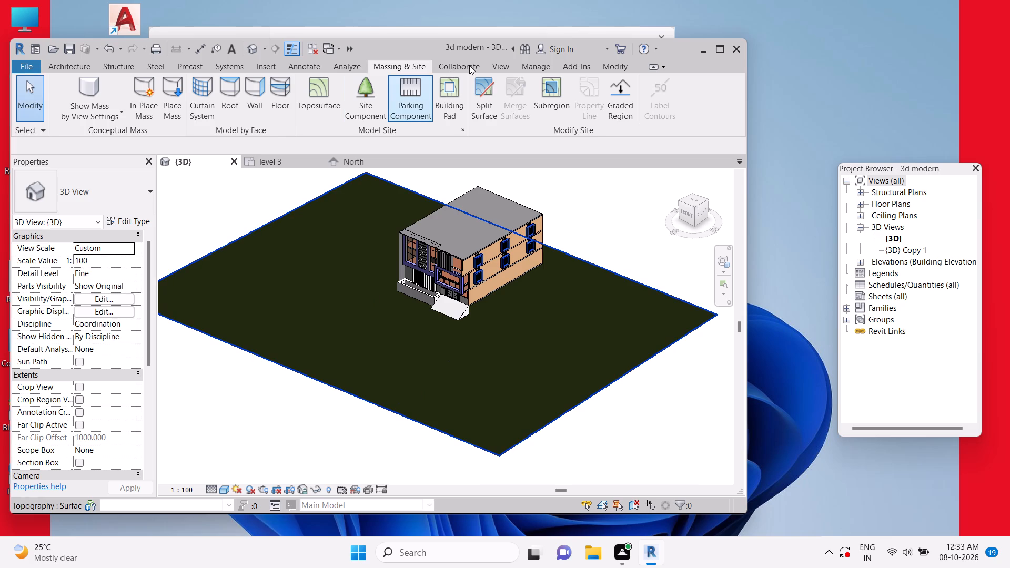
left_click(537, 66)
left_click(76, 94)
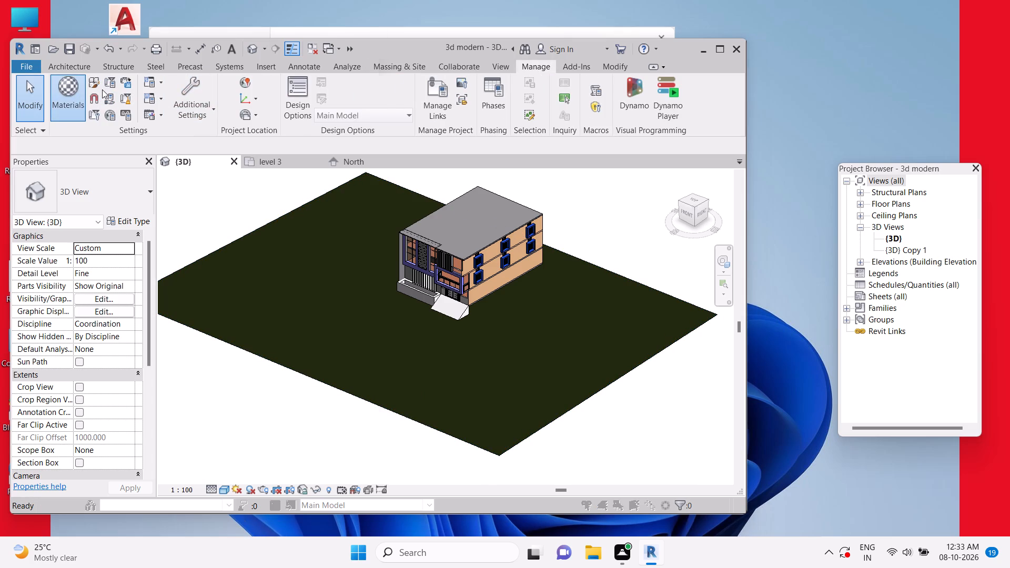
left_click(57, 349)
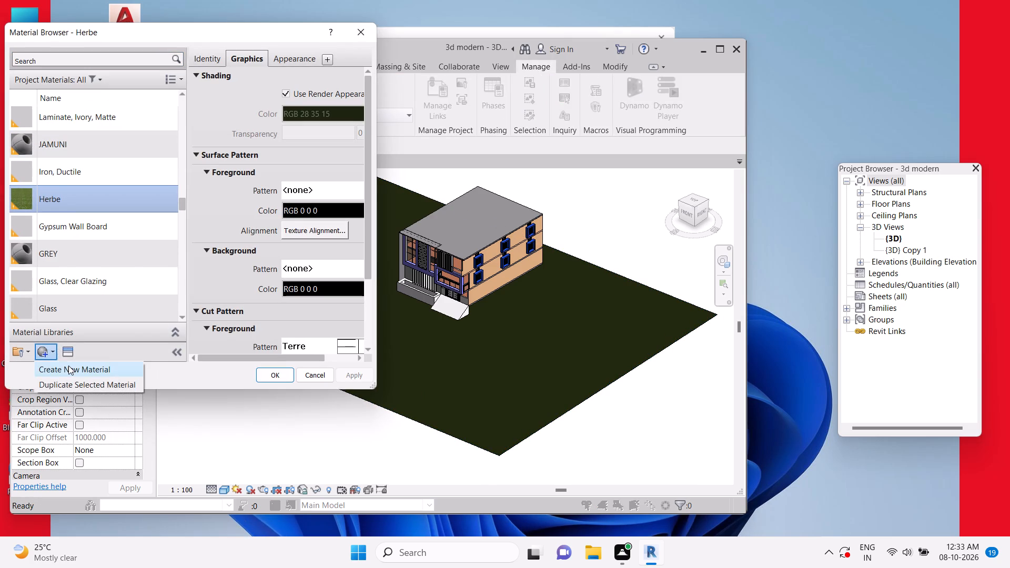
left_click(68, 364)
left_click(65, 62)
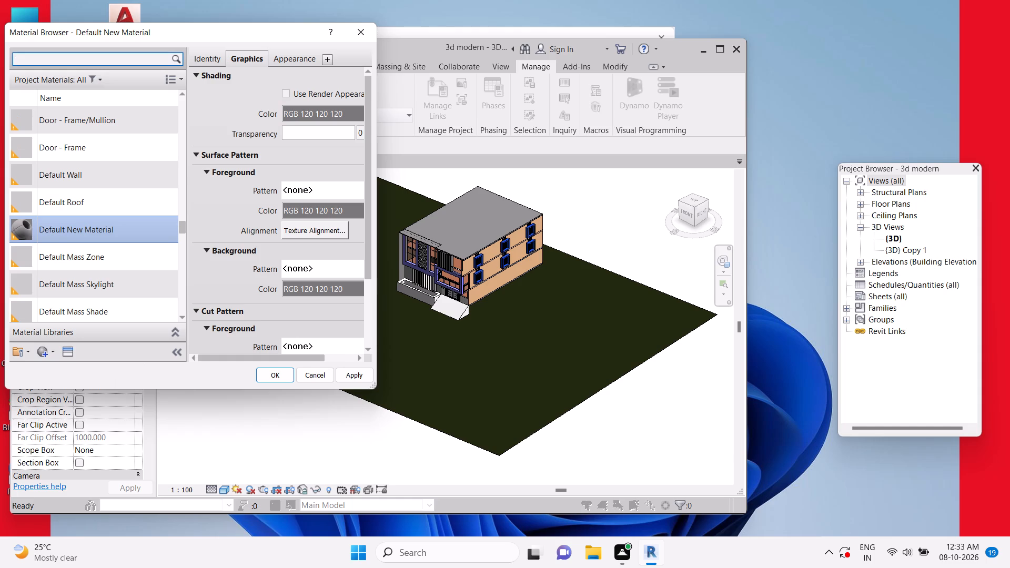
key("g")
key("g")
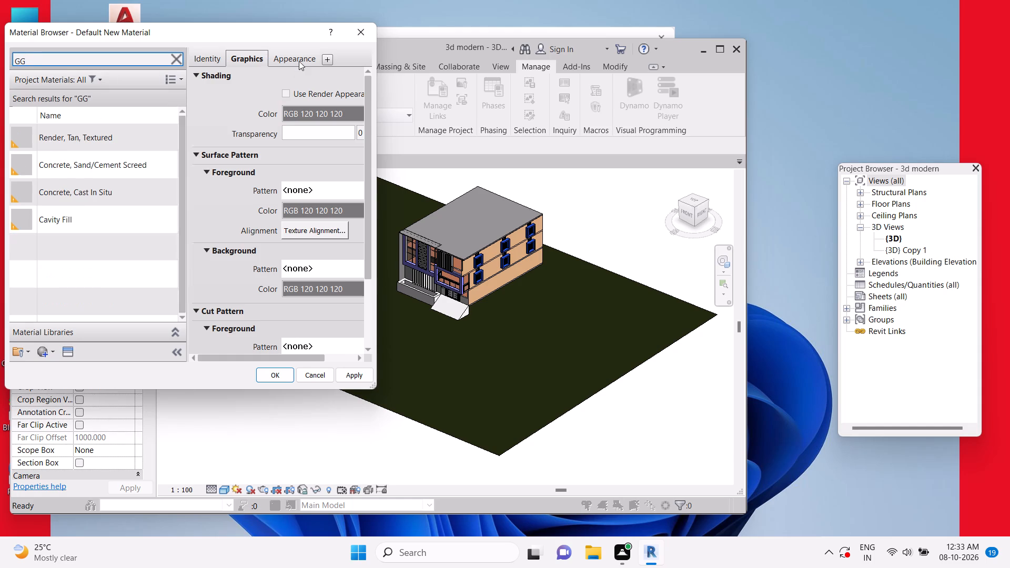
left_click(299, 61)
left_click(340, 81)
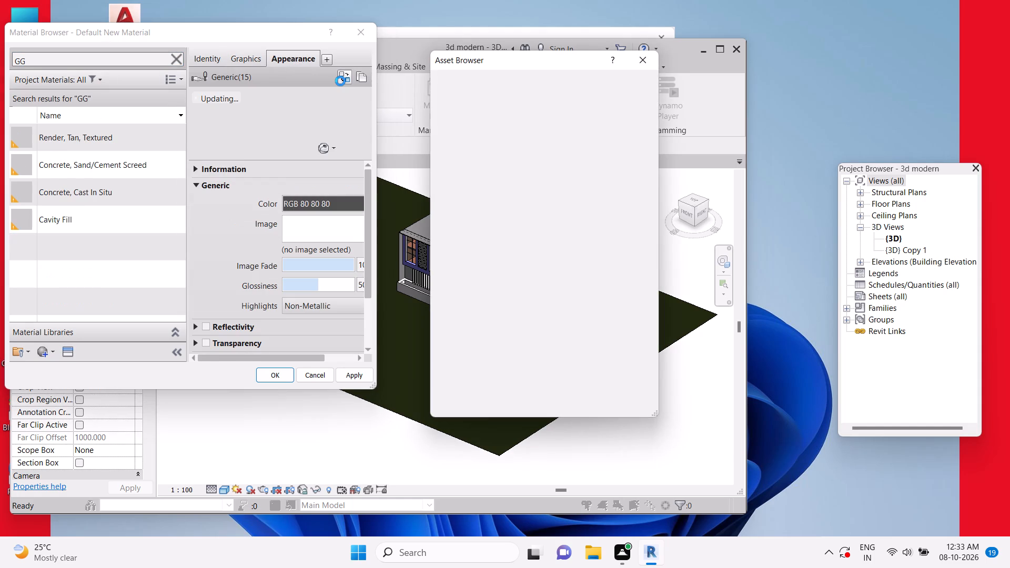
left_click(503, 84)
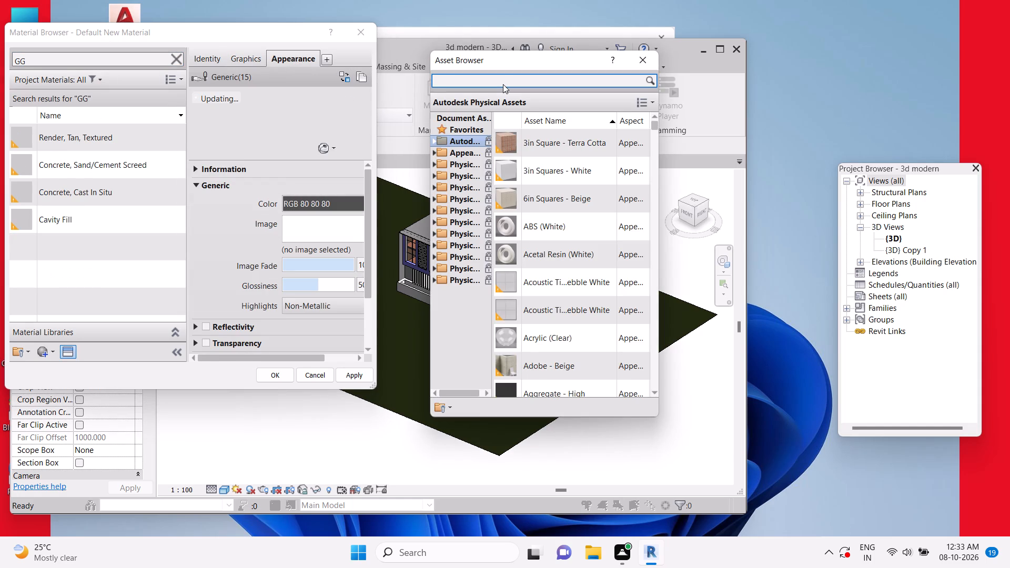
type("GRAS")
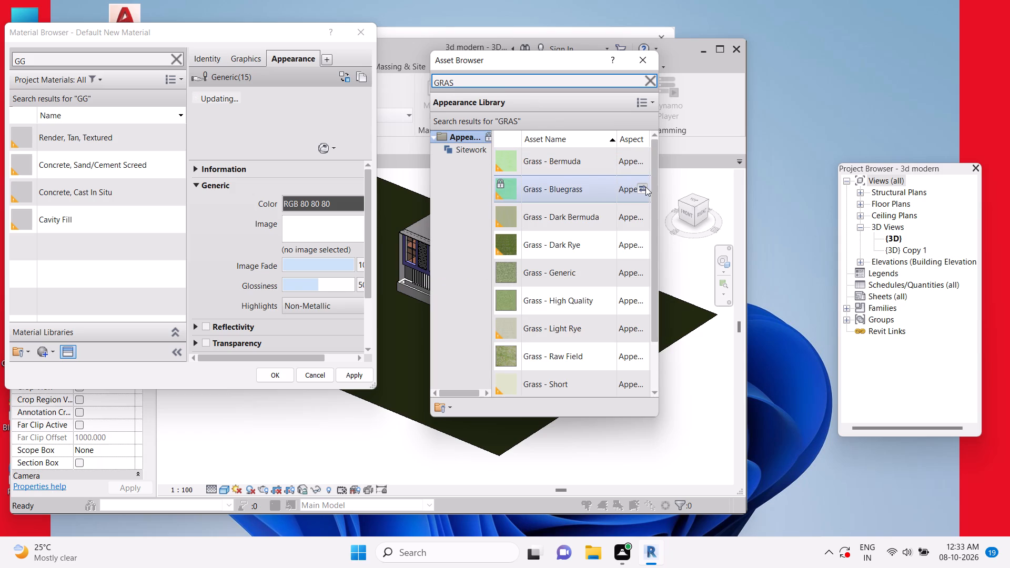
double_click(645, 187)
left_click(245, 62)
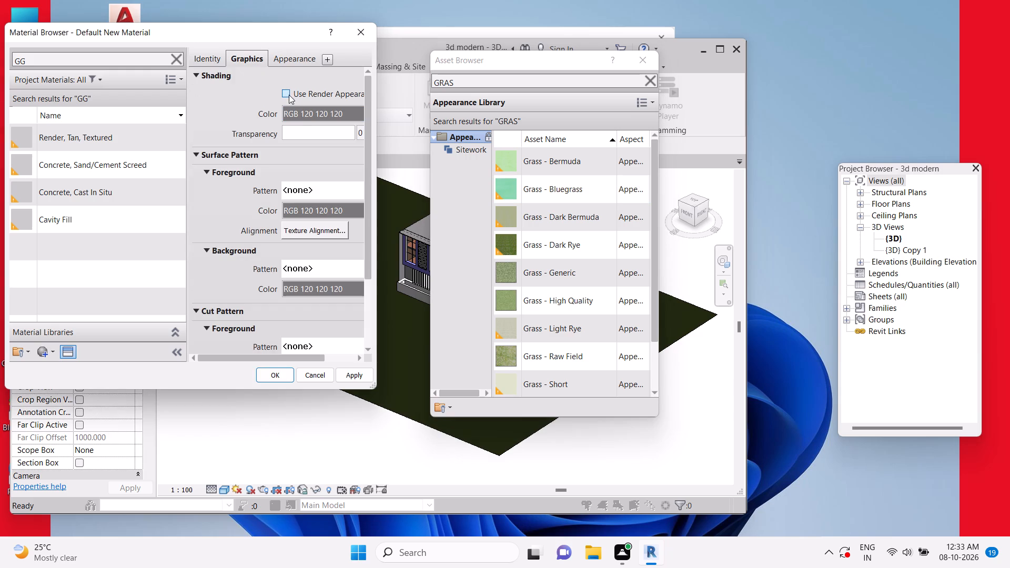
left_click(289, 95)
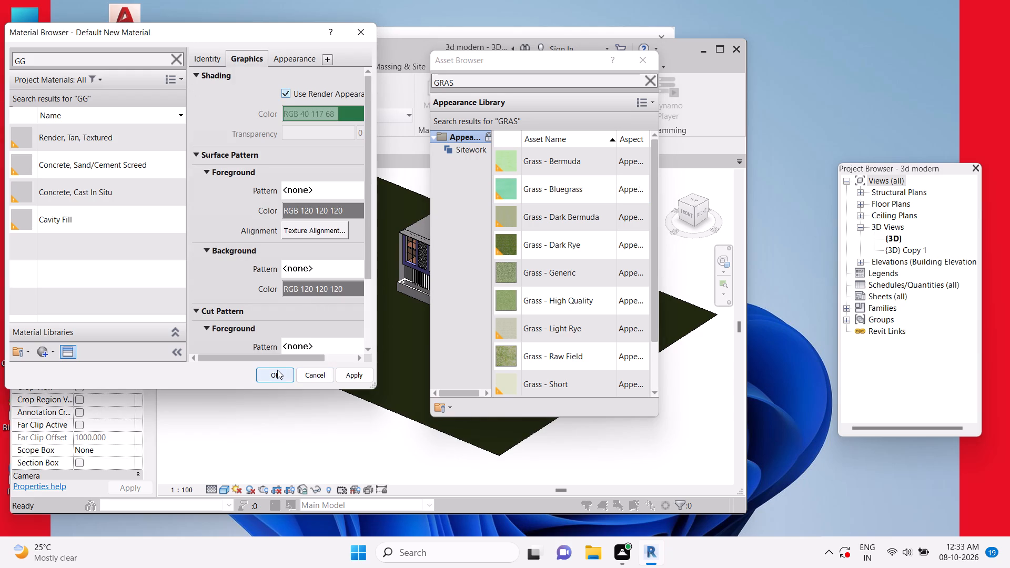
left_click(277, 370)
key("Escape")
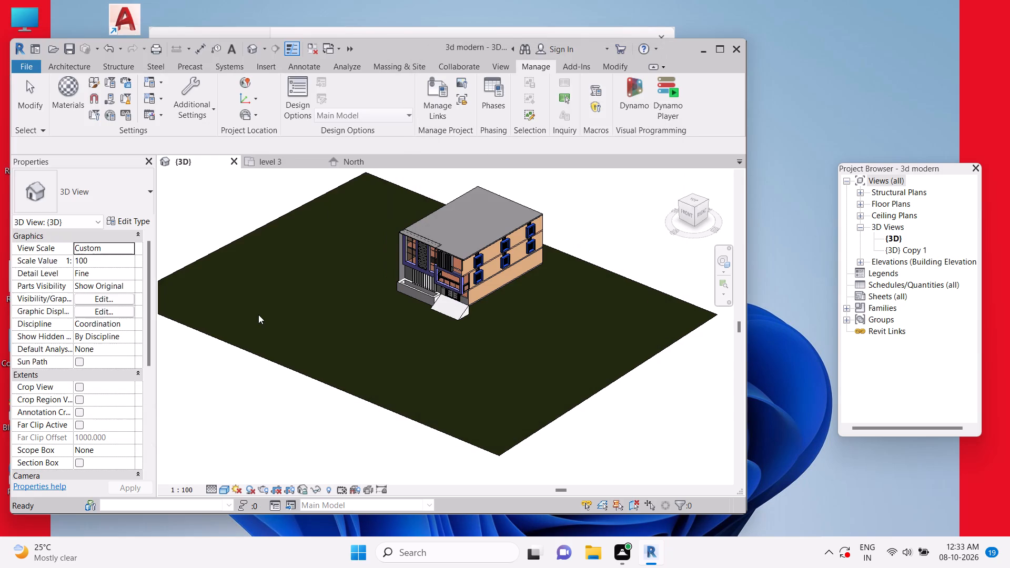
Select the toposurface, search the materials for GRAS and assign Default New Material to it.
left_click(244, 338)
left_click(243, 346)
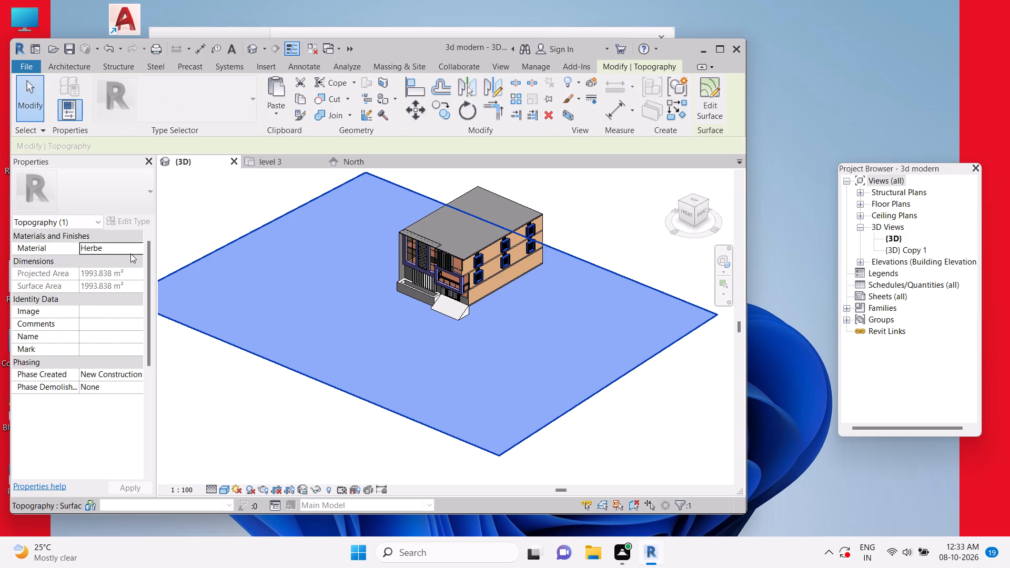
left_click(134, 252)
left_click(141, 242)
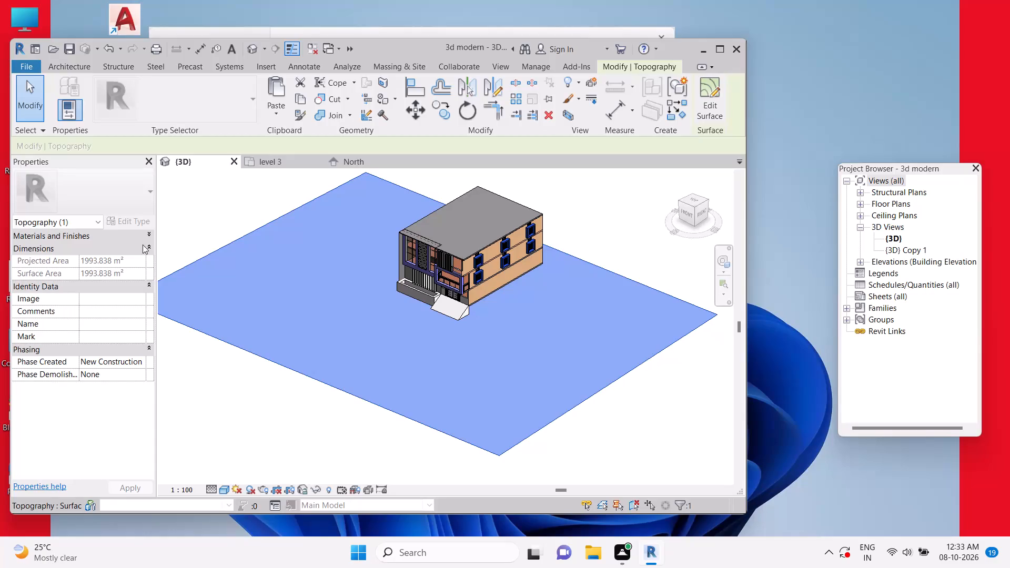
left_click(146, 237)
left_click(149, 237)
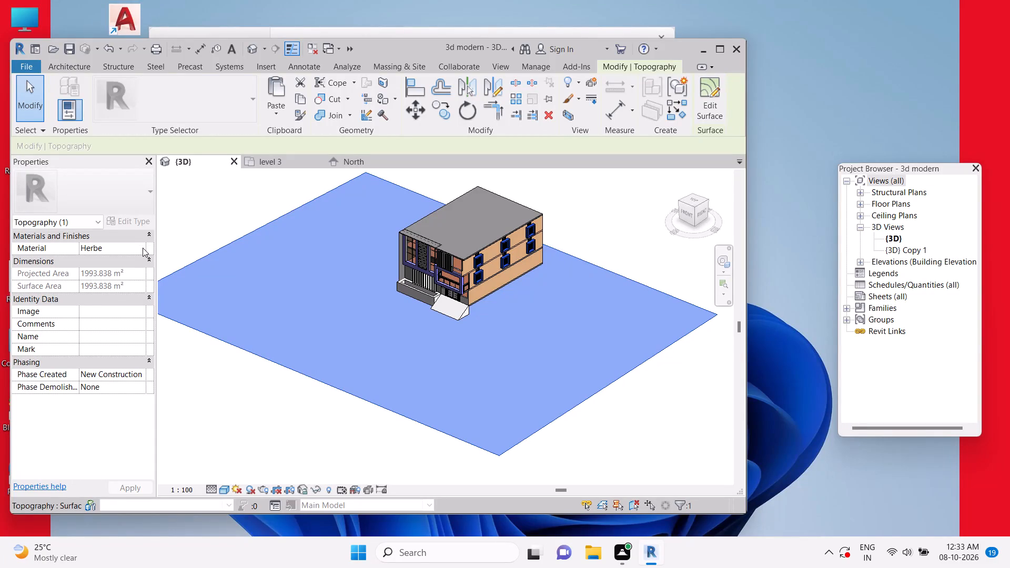
left_click(143, 248)
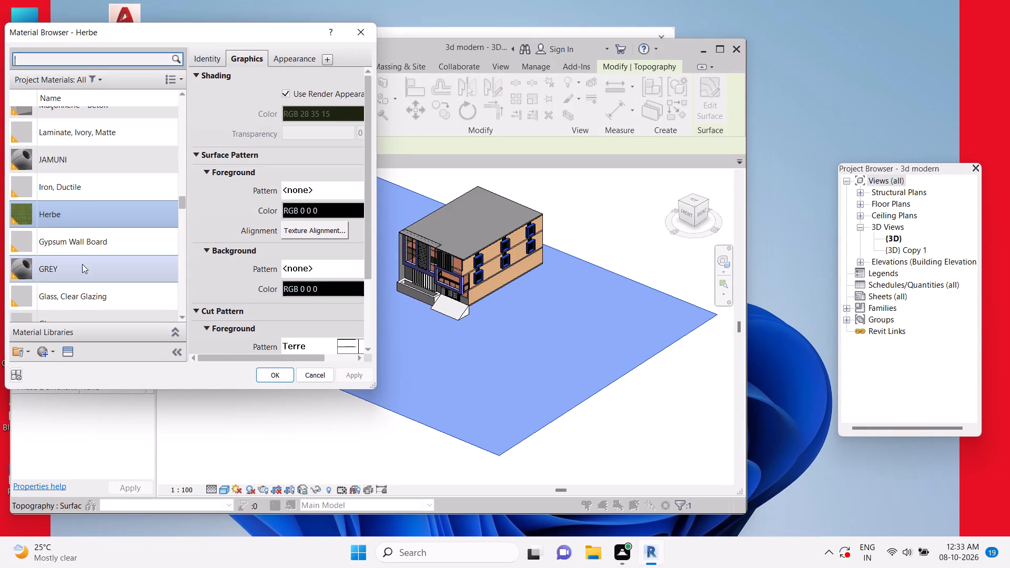
scroll(107, 262, "down", 2)
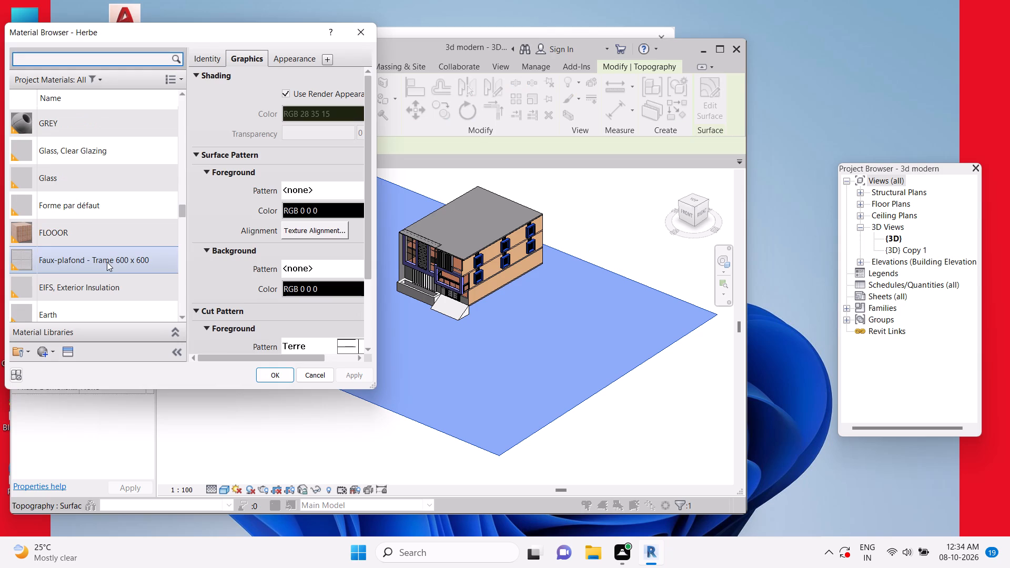
left_click(79, 180)
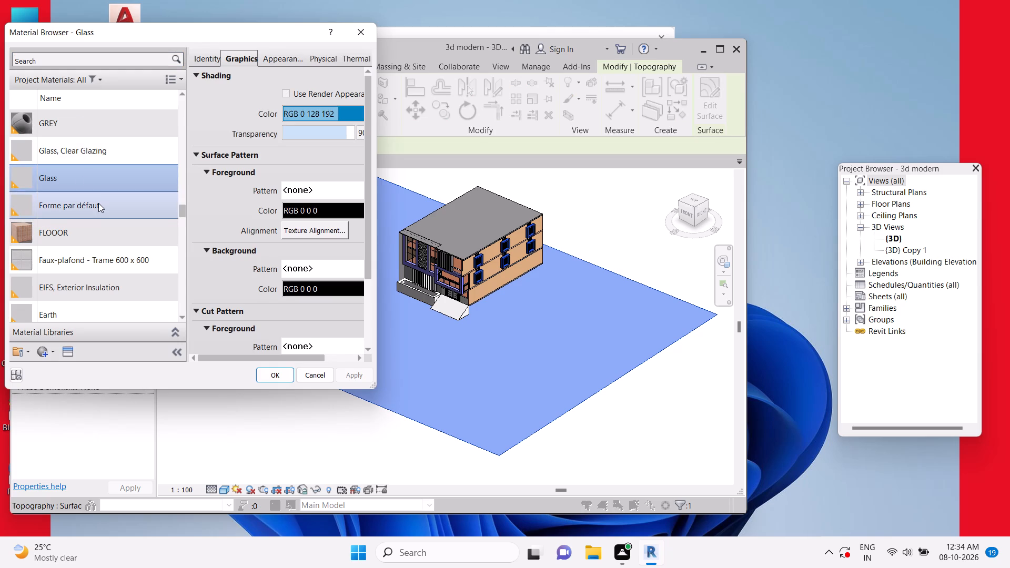
scroll(98, 203, "up", 2)
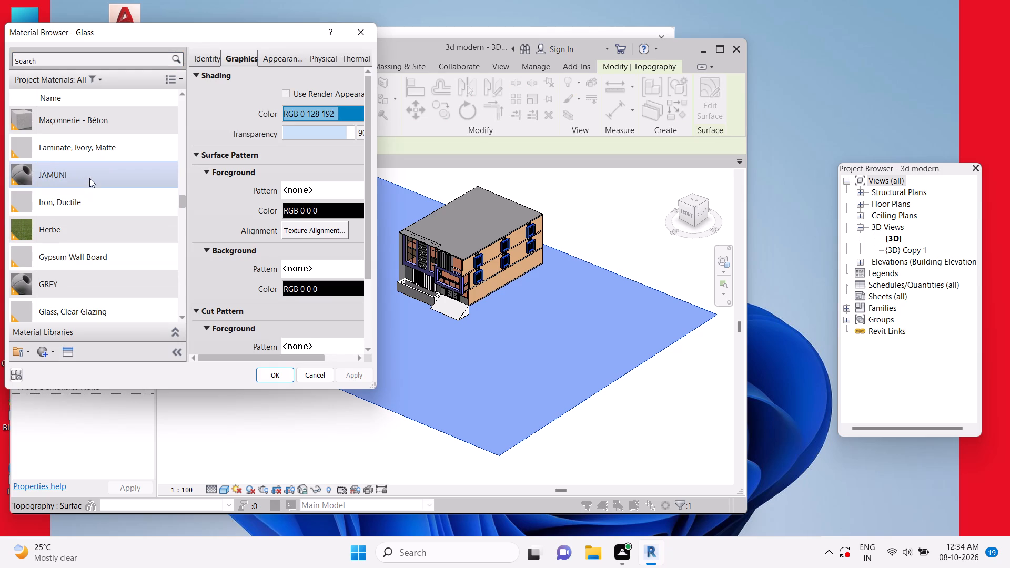
left_click(55, 57)
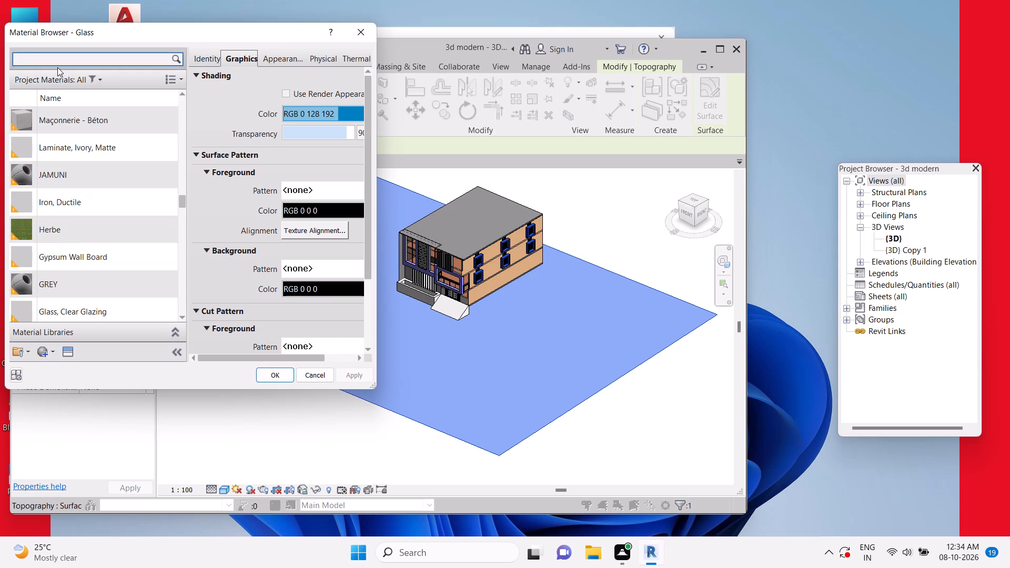
type("GR")
type("AS")
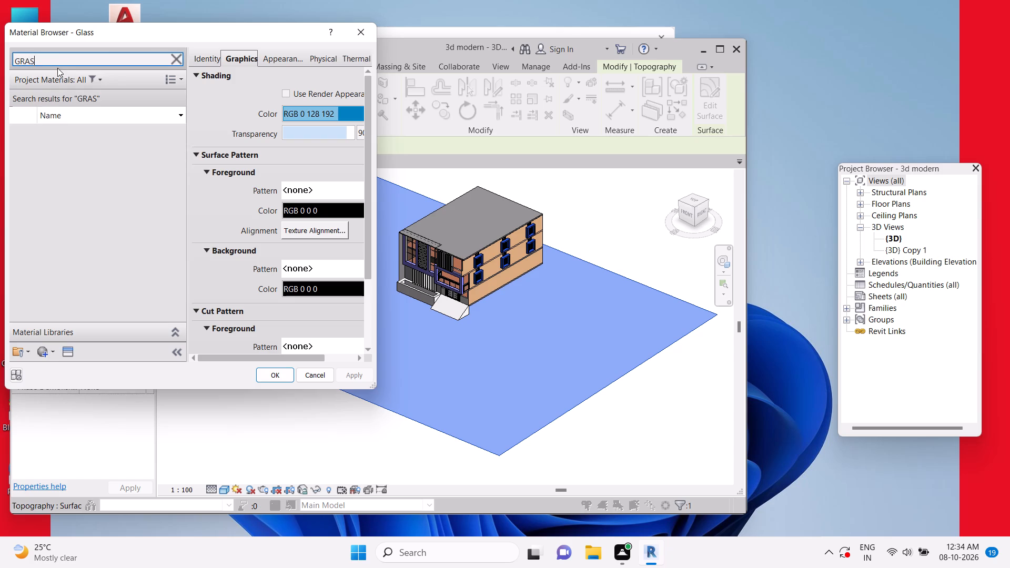
left_click(92, 146)
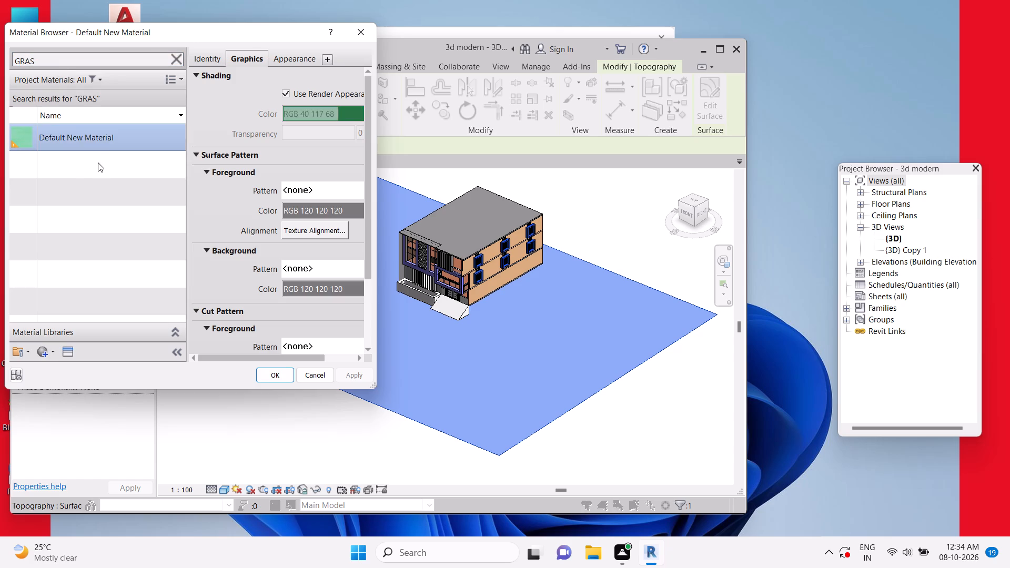
left_click(277, 373)
key("Escape")
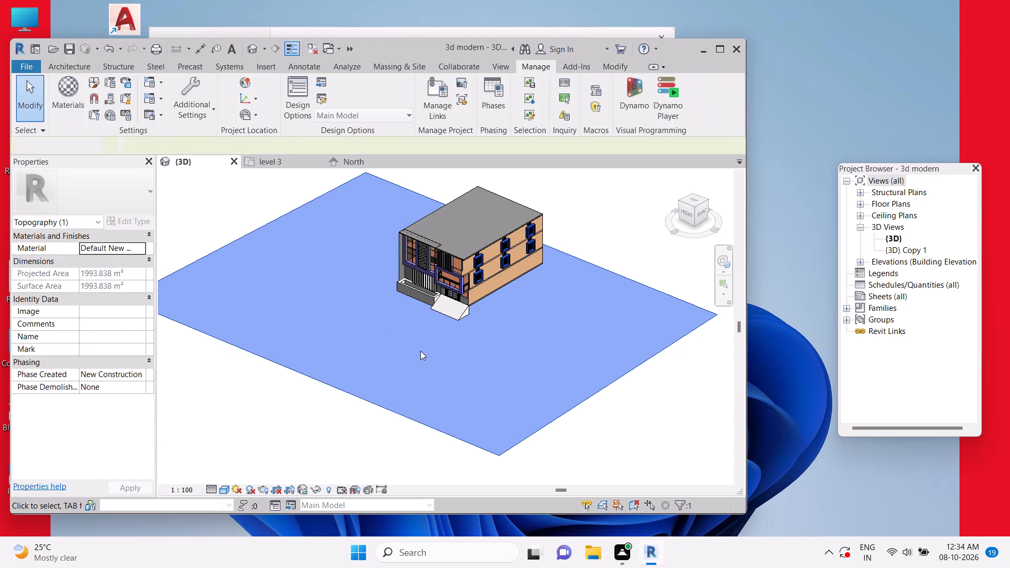
Edit the toposurface from the top view, moving both north corners and the southwest corner outward to enlarge it to about 7,800 m².
middle_click_drag(419, 361, 448, 350, "shift")
scroll(483, 323, "up", 4)
middle_click_drag(495, 317, 488, 415)
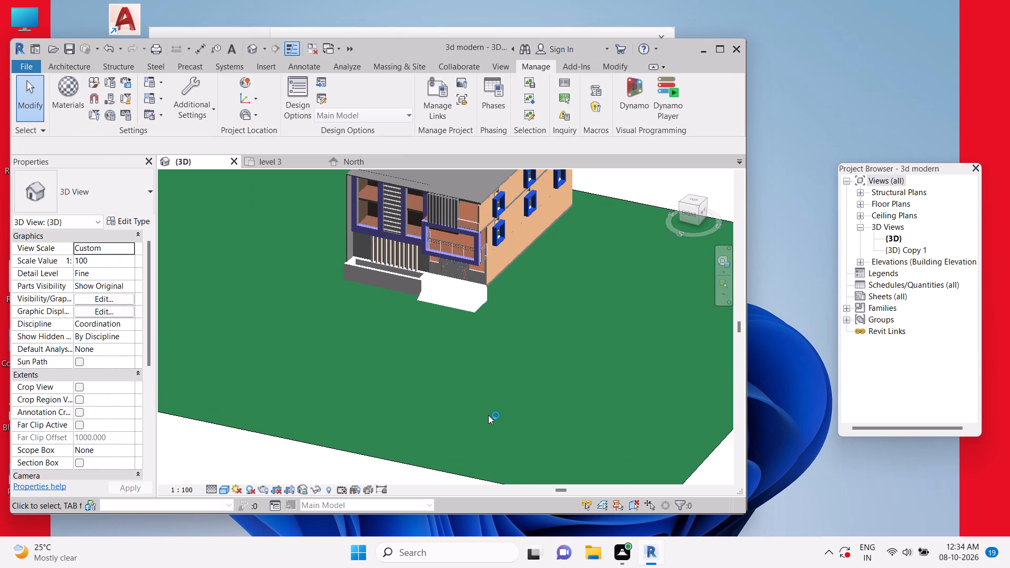
middle_click_drag(533, 369, 512, 337, "shift")
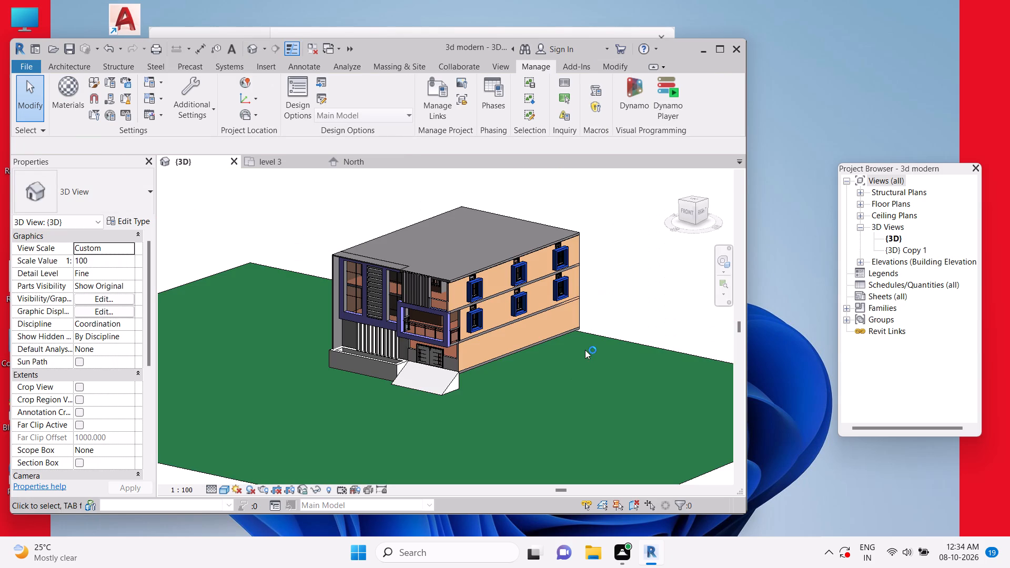
left_click(615, 340)
middle_click_drag(620, 268, 636, 310, "shift")
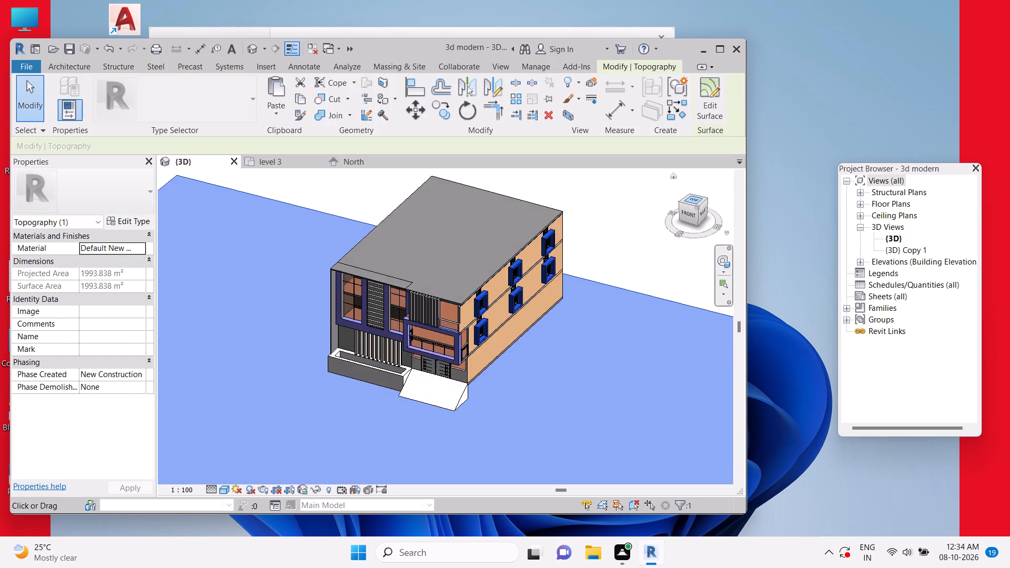
left_click(695, 202)
left_click(699, 97)
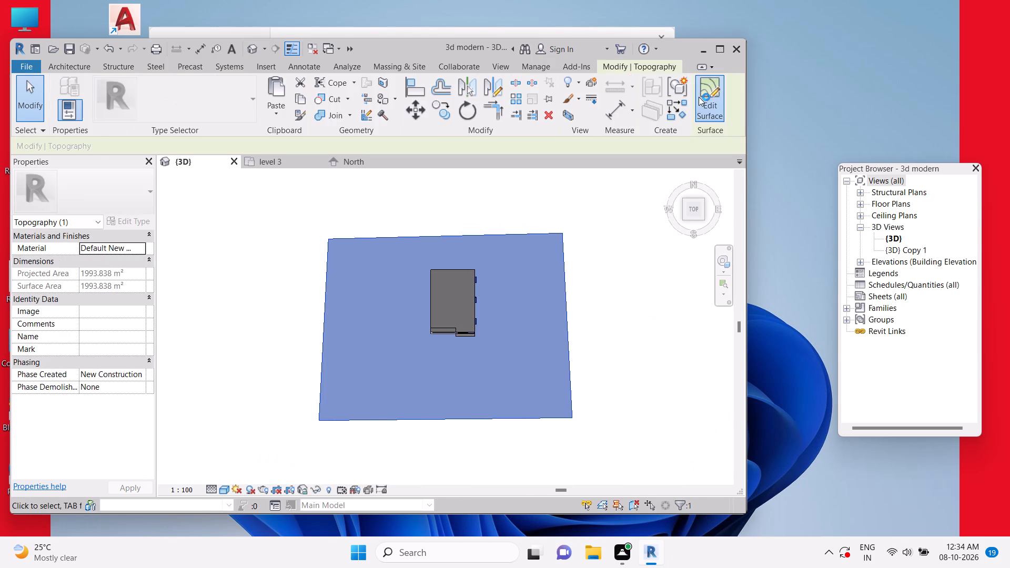
scroll(502, 247, "down", 2)
middle_click_drag(508, 253, 526, 329)
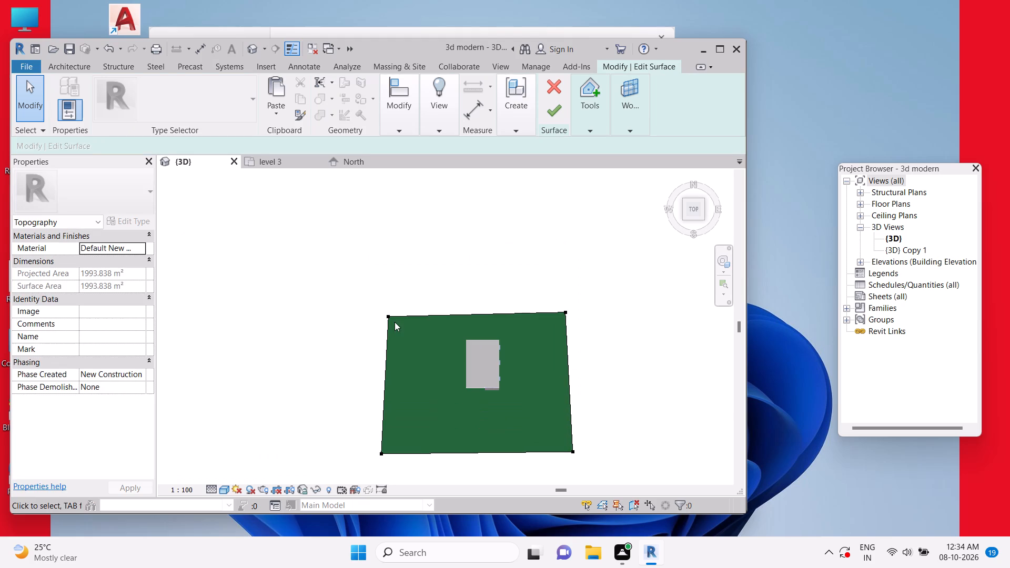
left_click_drag(386, 316, 293, 215)
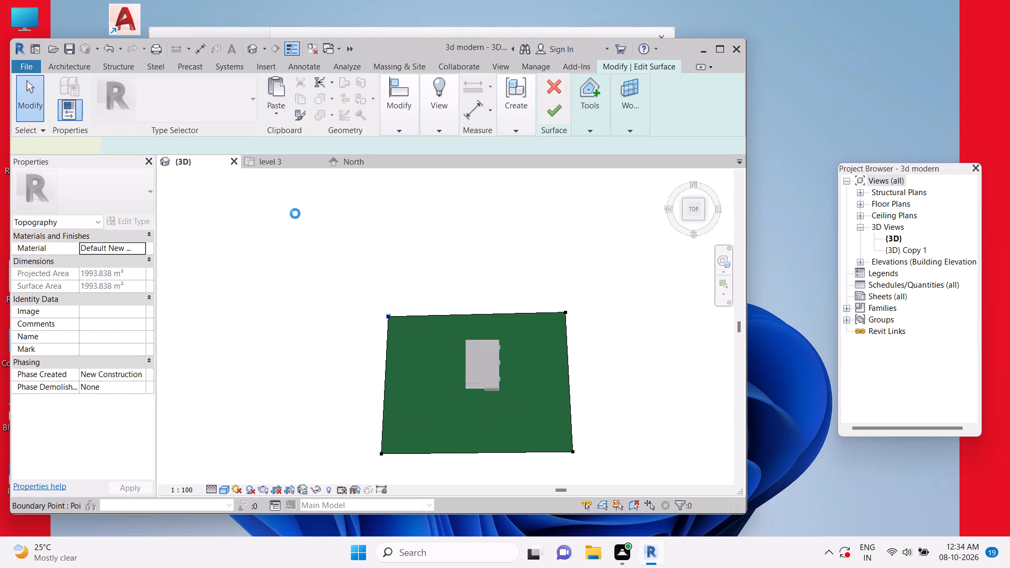
left_click_drag(565, 308, 639, 195)
scroll(577, 287, "down", 4)
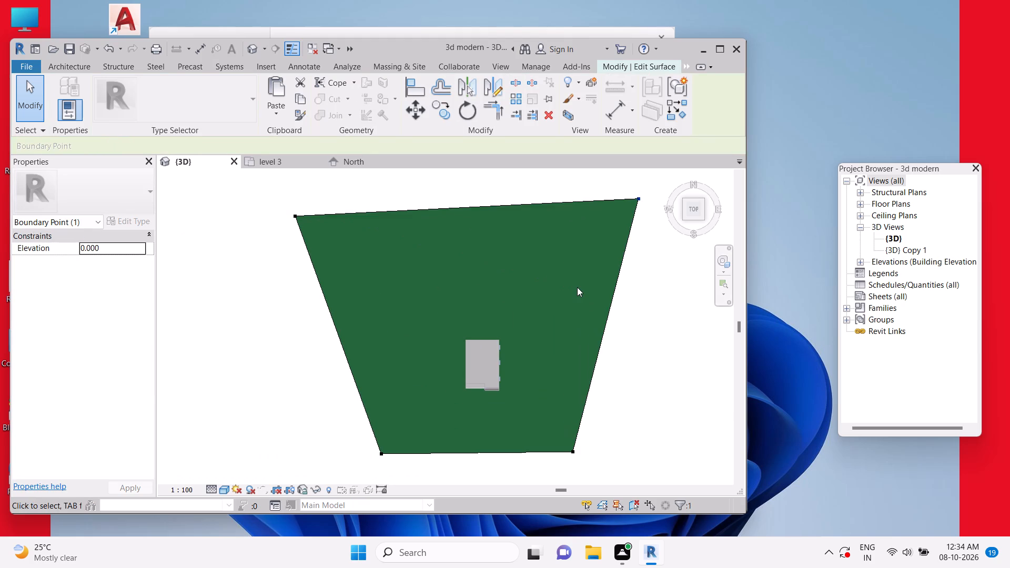
left_click_drag(464, 379, 359, 431)
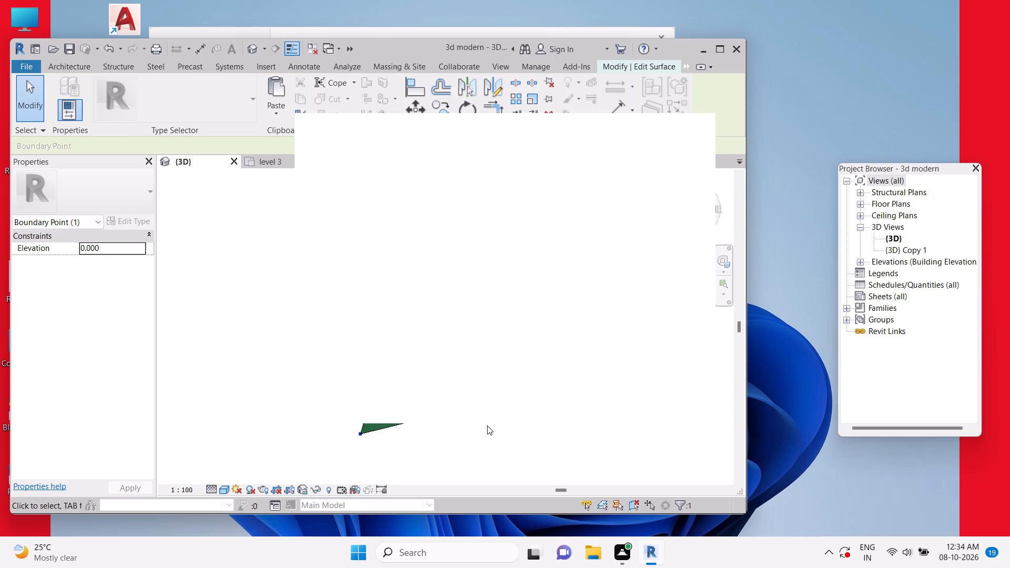
Close the Autodesk notification window covering the drawing area.
key("Escape")
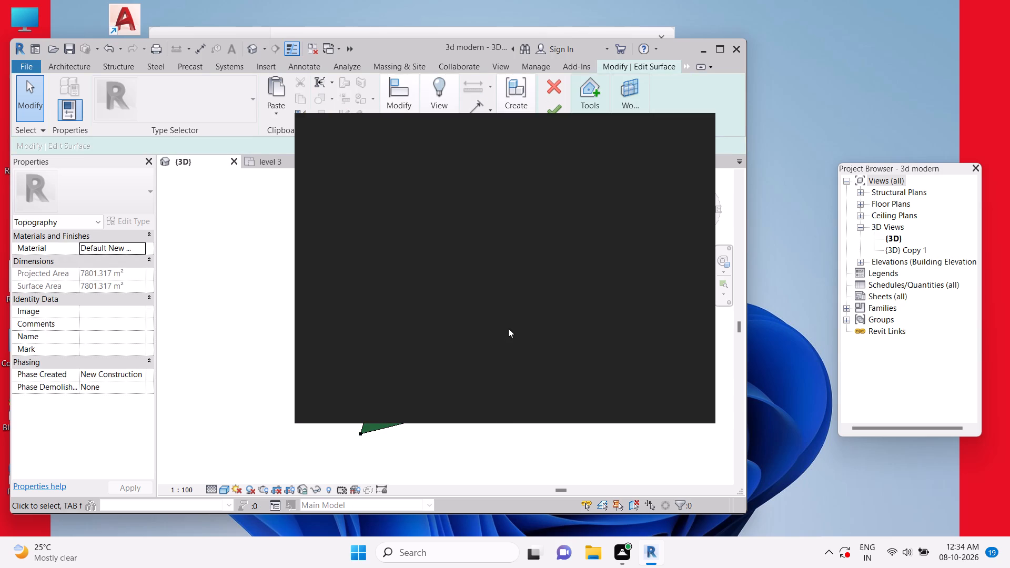
key("Escape")
key("Escape")
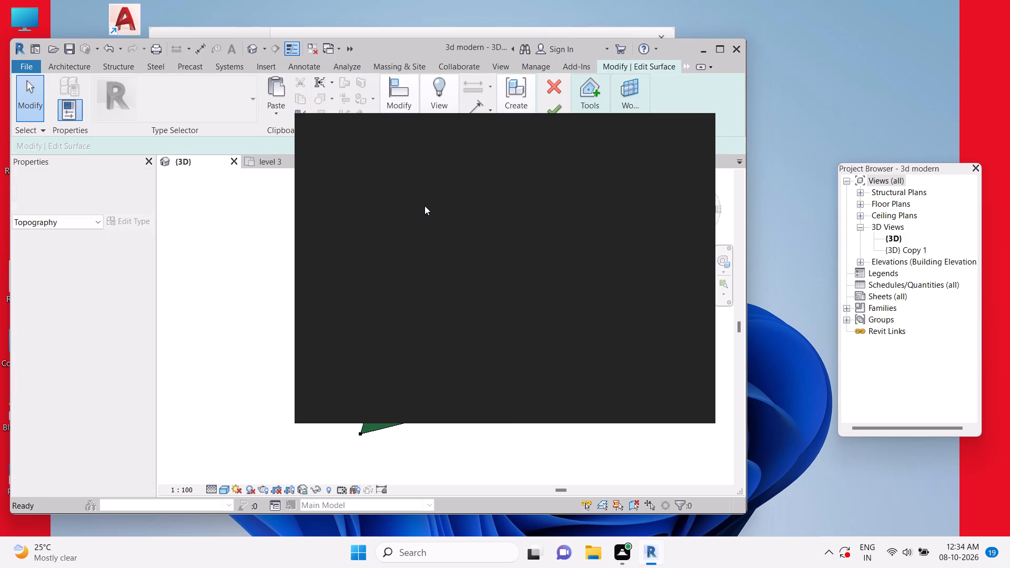
key("Escape")
key("Escape")
key("Escape")
key("Escape")
key("Escape")
key("Escape")
key("Escape")
key("Escape")
key("Escape")
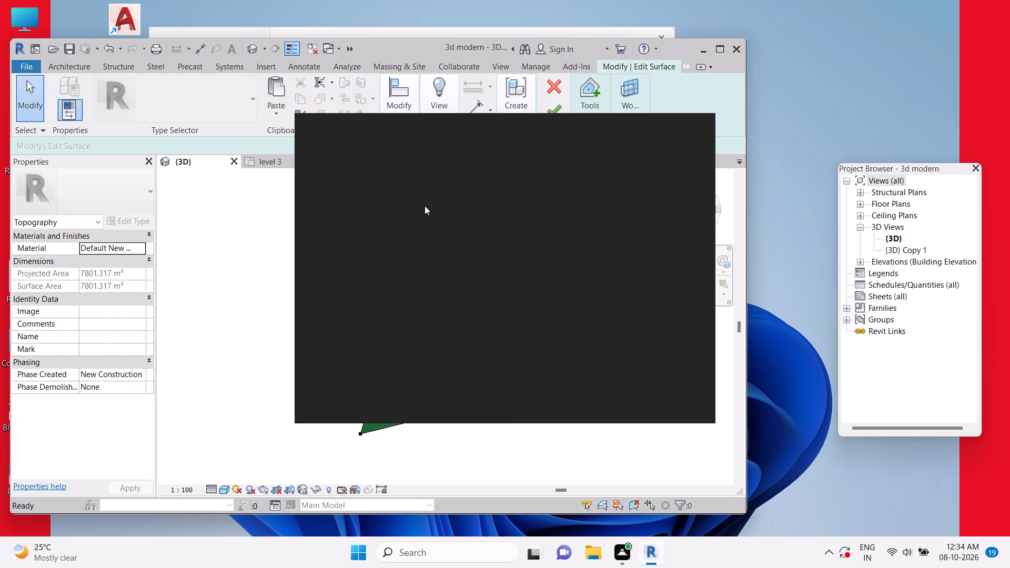
key("Escape")
key("Escape")
key("Escape")
key("Escape")
key("Escape")
key("Escape")
key("Escape")
key("Escape")
key("Escape")
left_click(685, 133)
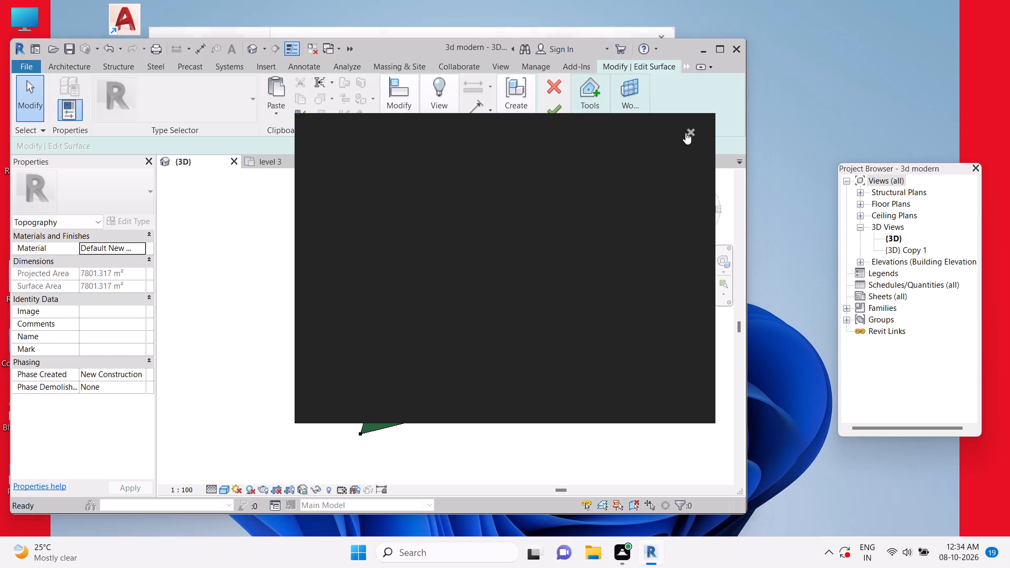
Move all four toposurface corner points further out around the house, to about 44,570 m², and finish the surface.
scroll(624, 334, "down", 2)
middle_click_drag(644, 352, 642, 349)
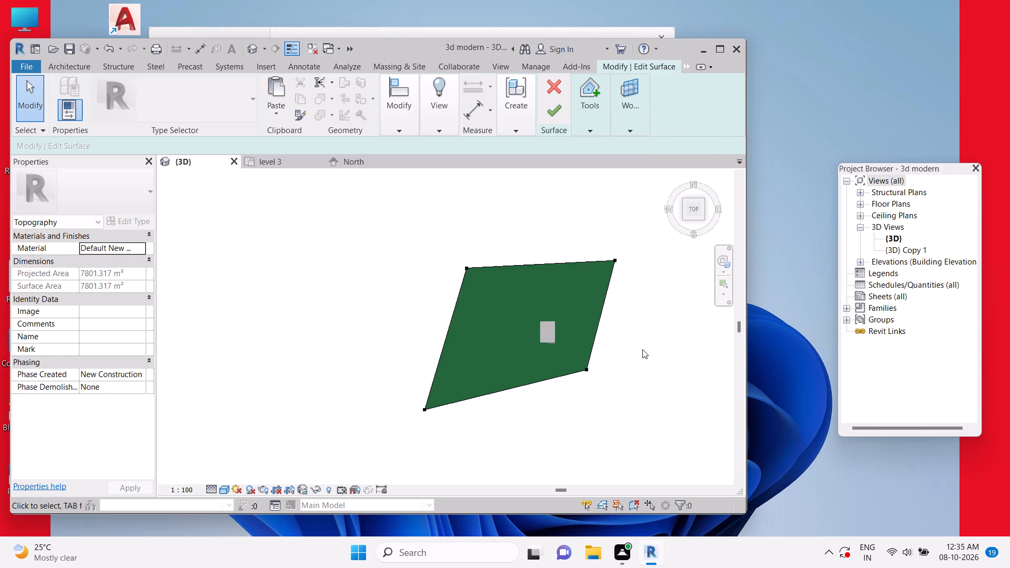
middle_click_drag(642, 349, 522, 290)
left_click_drag(468, 309, 608, 422)
scroll(552, 305, "down", 3)
left_click_drag(388, 333, 320, 378)
left_click_drag(416, 238, 345, 187)
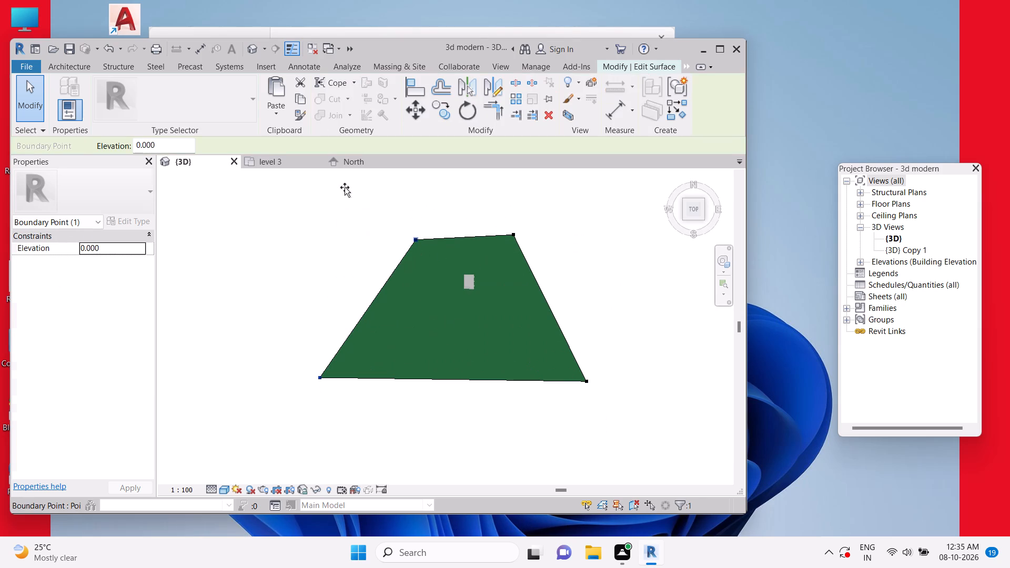
left_click_drag(511, 232, 568, 194)
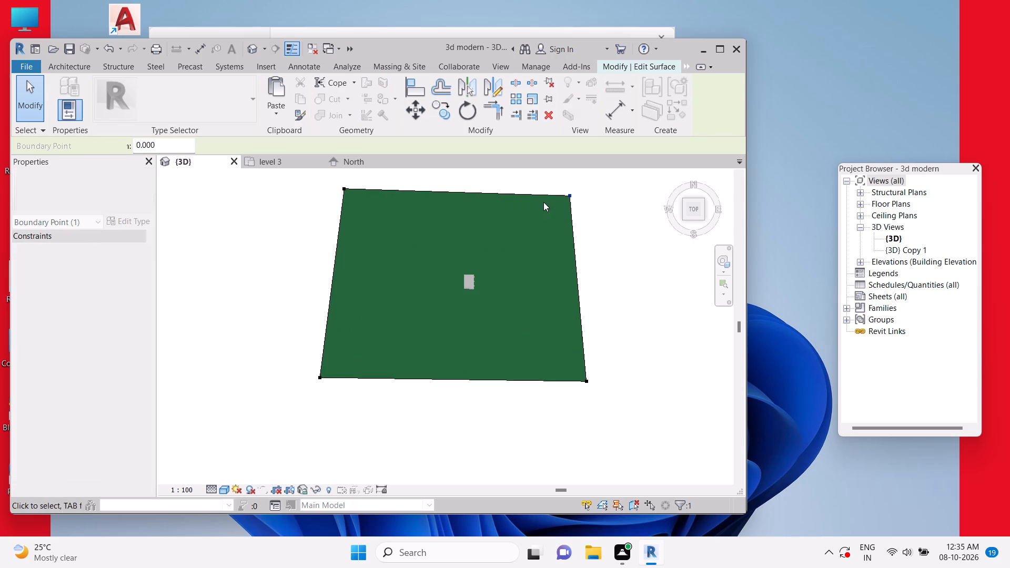
key("Escape")
left_click(552, 116)
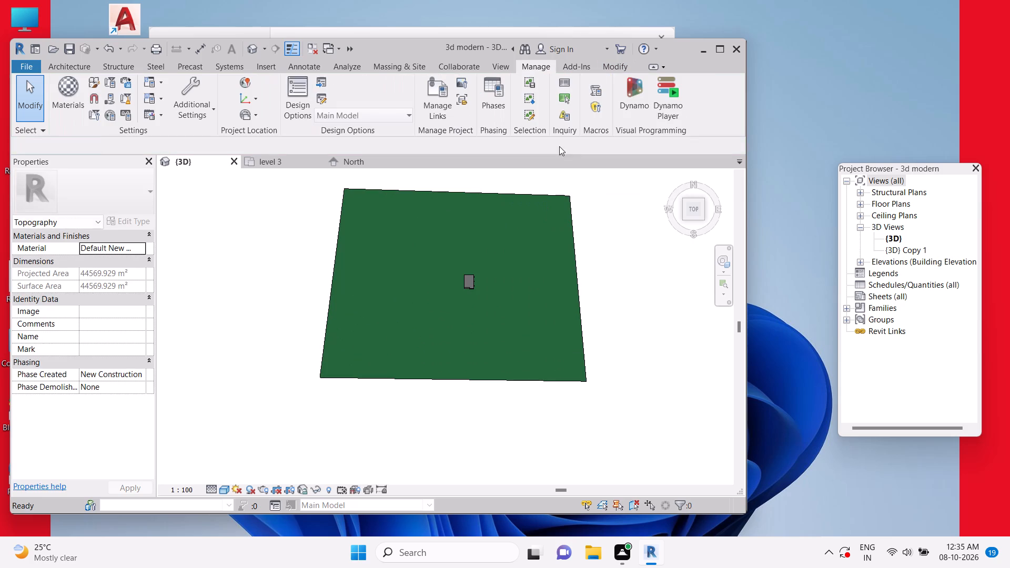
Examine the enlarged green site and the house on it in 3D from a front corner.
key("Escape")
middle_click_drag(614, 377, 566, 236, "shift")
scroll(509, 278, "up", 2)
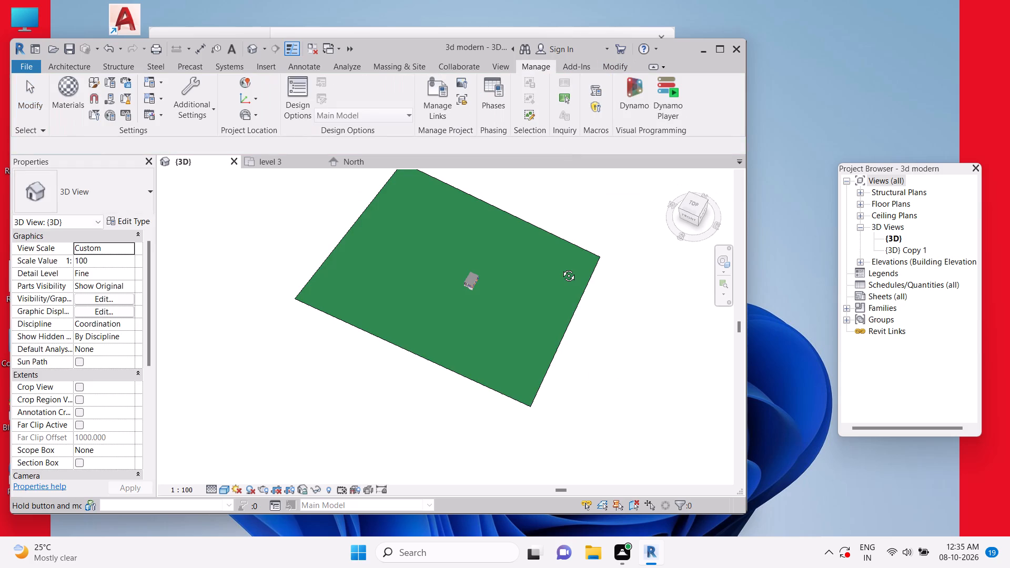
scroll(561, 268, "up", 8)
middle_click_drag(483, 292, 552, 254)
scroll(502, 296, "up", 6)
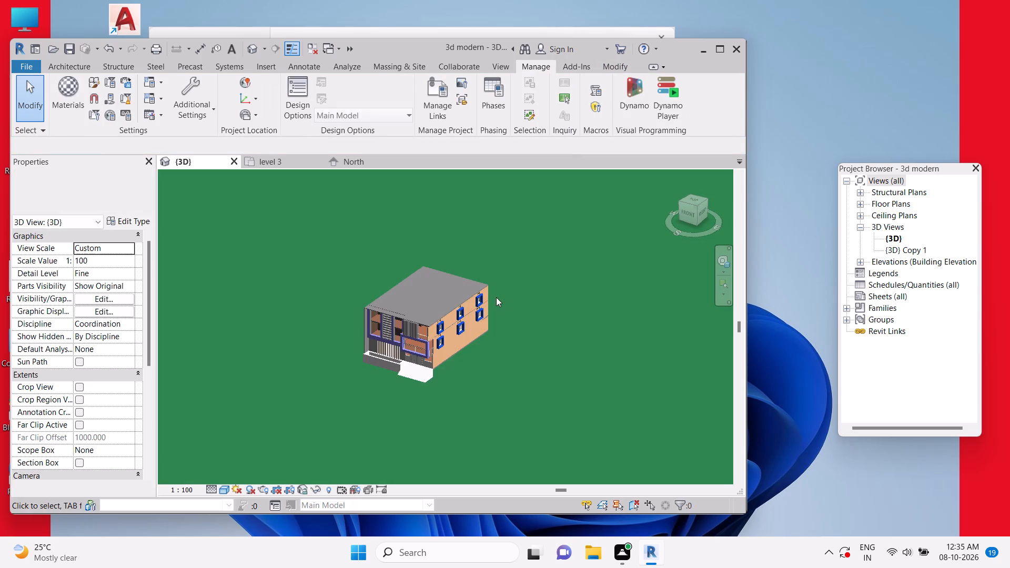
middle_click_drag(473, 308, 544, 268)
scroll(544, 268, "up", 6, "shift")
key("Escape")
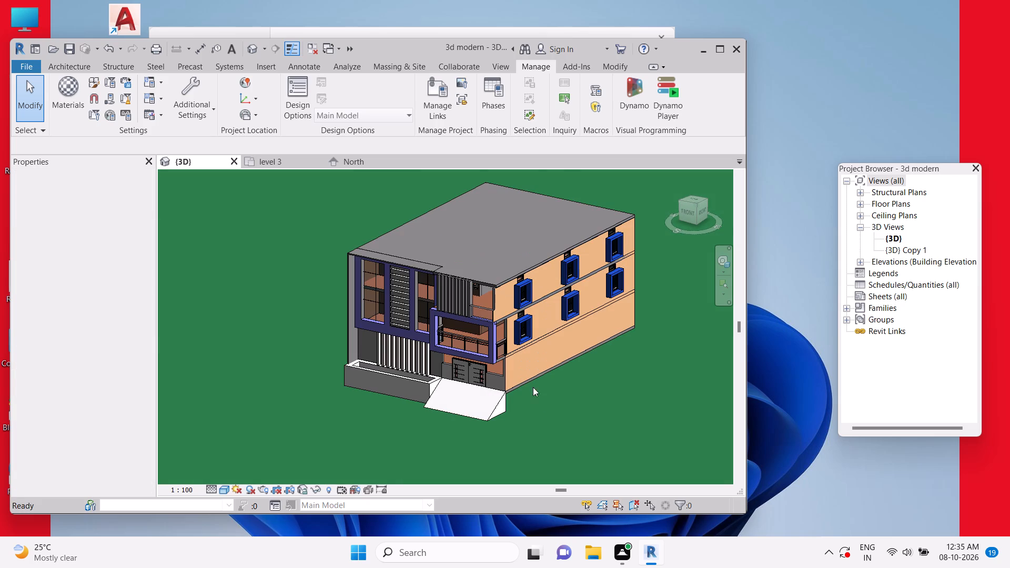
middle_click_drag(544, 413, 542, 397, "shift")
key("Escape")
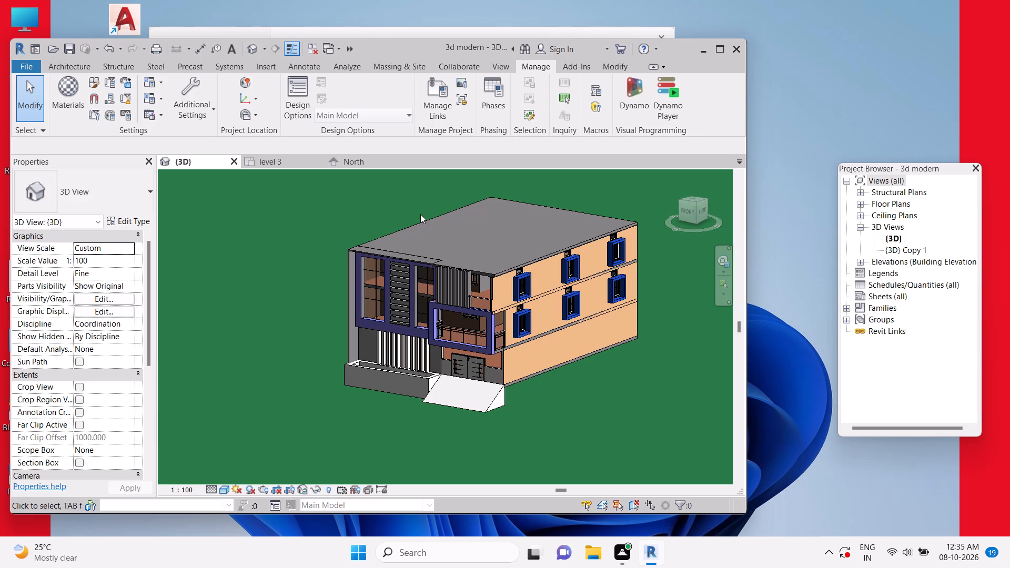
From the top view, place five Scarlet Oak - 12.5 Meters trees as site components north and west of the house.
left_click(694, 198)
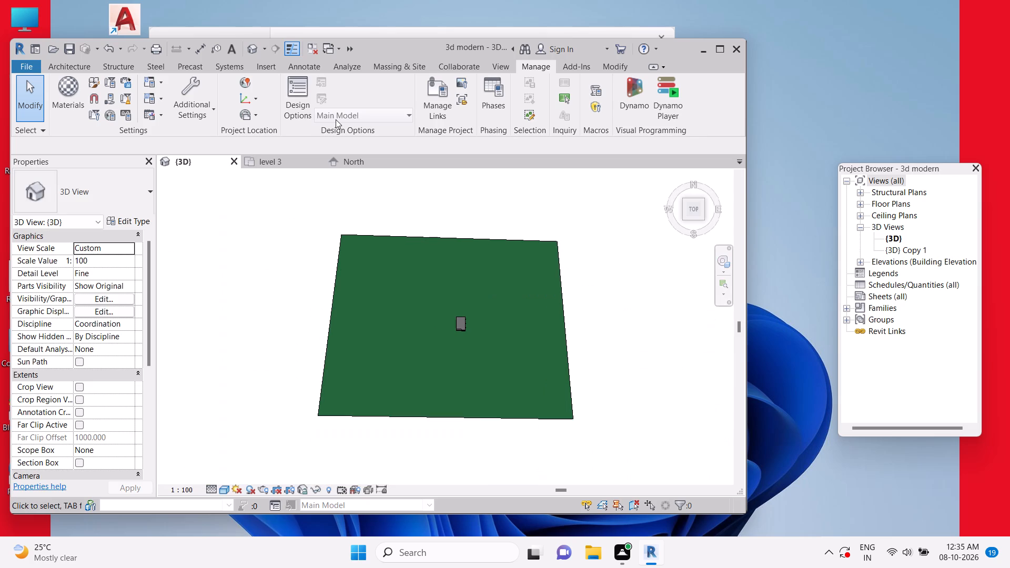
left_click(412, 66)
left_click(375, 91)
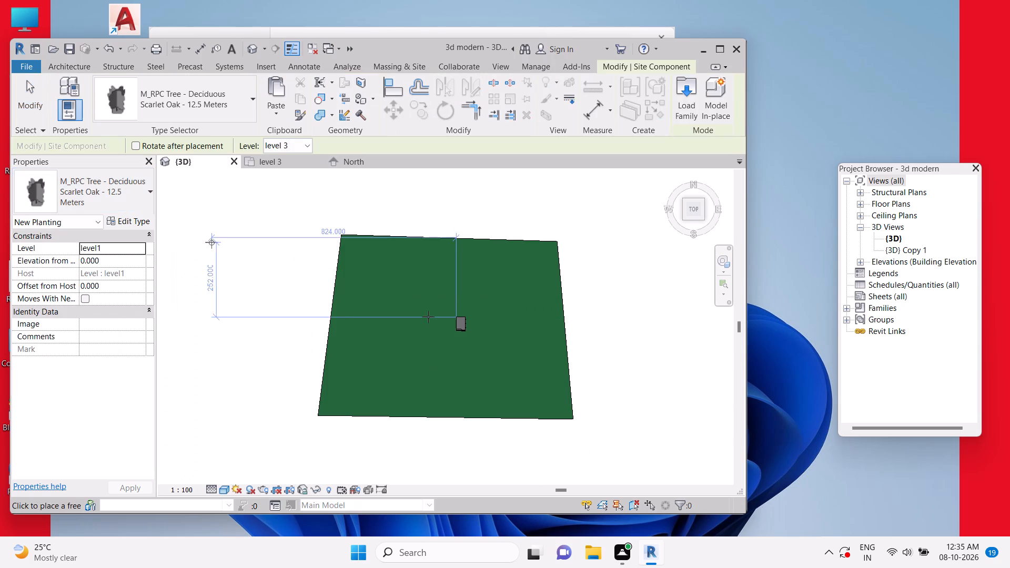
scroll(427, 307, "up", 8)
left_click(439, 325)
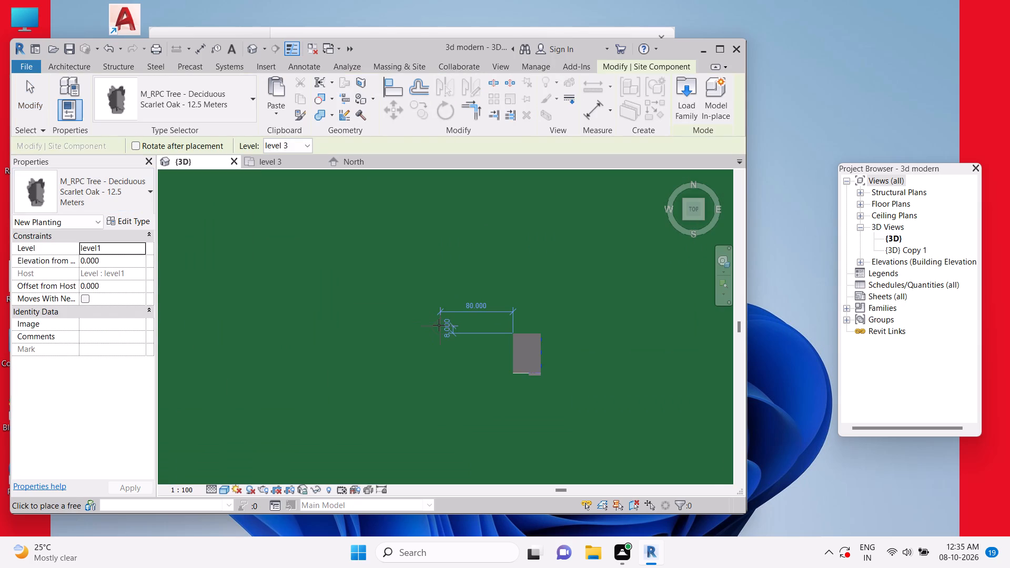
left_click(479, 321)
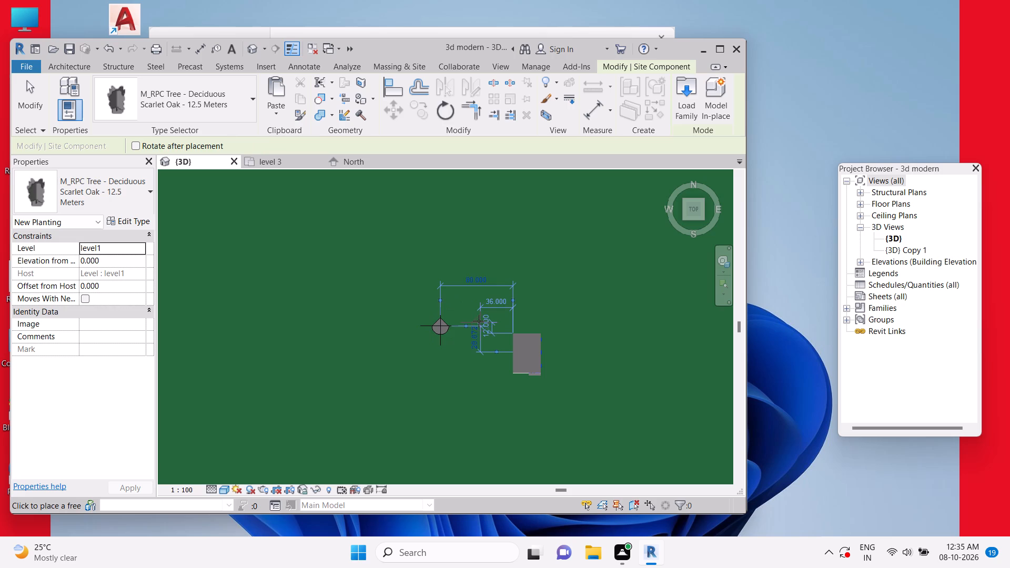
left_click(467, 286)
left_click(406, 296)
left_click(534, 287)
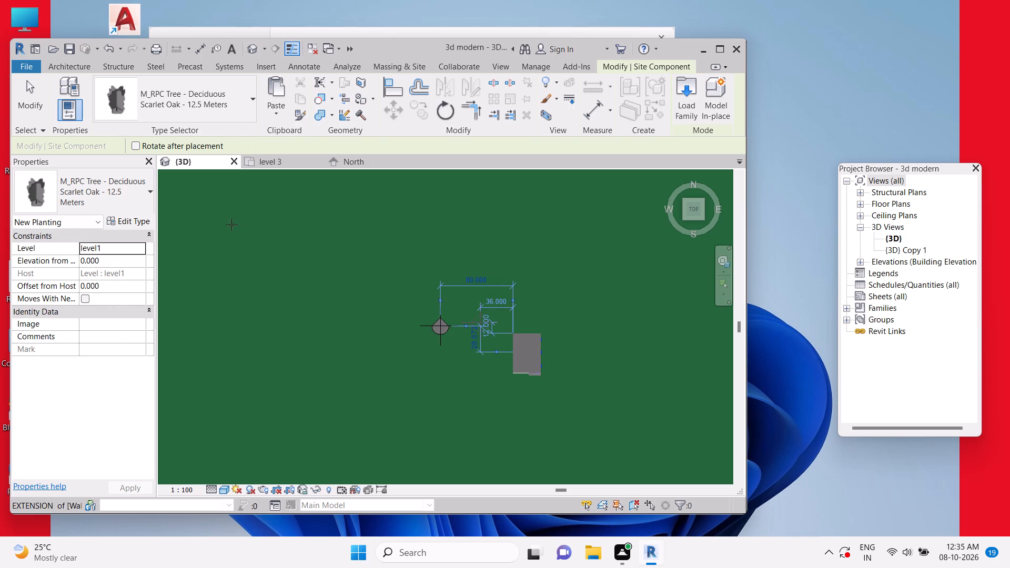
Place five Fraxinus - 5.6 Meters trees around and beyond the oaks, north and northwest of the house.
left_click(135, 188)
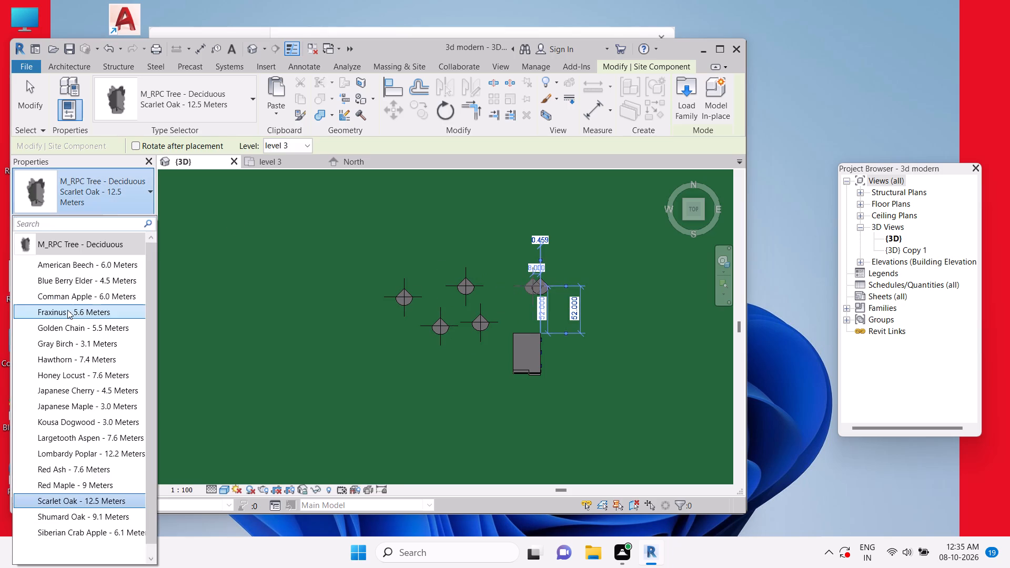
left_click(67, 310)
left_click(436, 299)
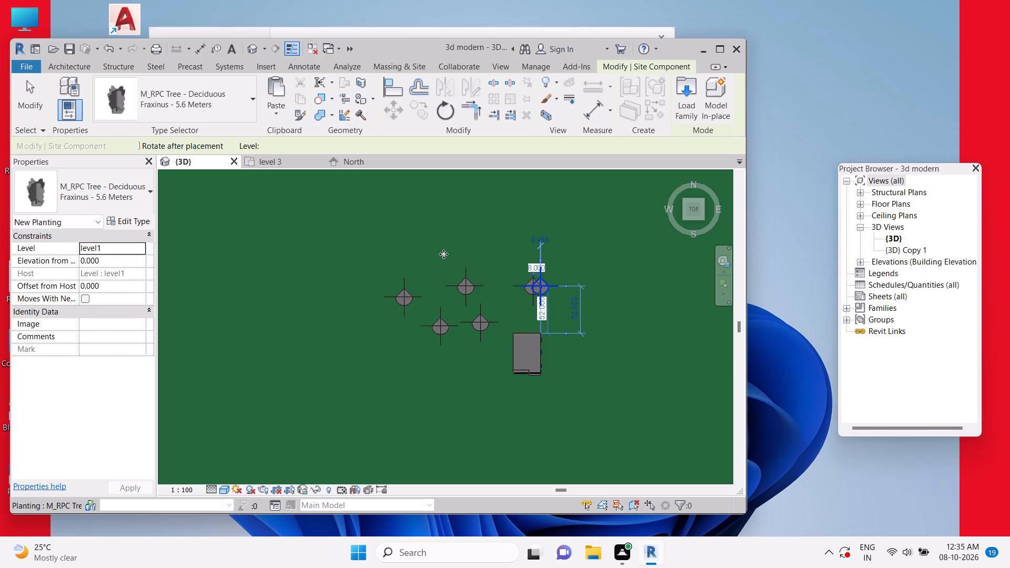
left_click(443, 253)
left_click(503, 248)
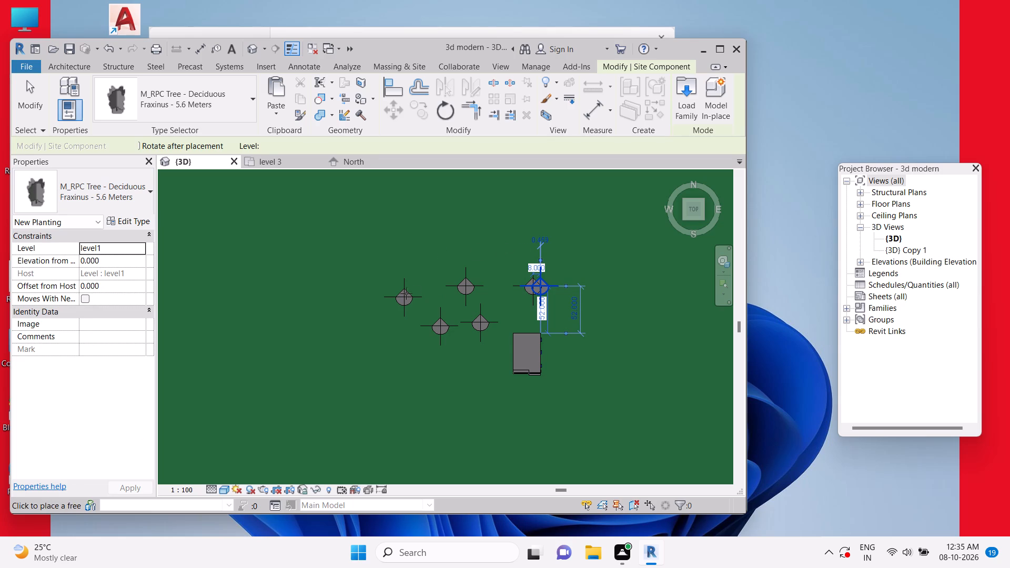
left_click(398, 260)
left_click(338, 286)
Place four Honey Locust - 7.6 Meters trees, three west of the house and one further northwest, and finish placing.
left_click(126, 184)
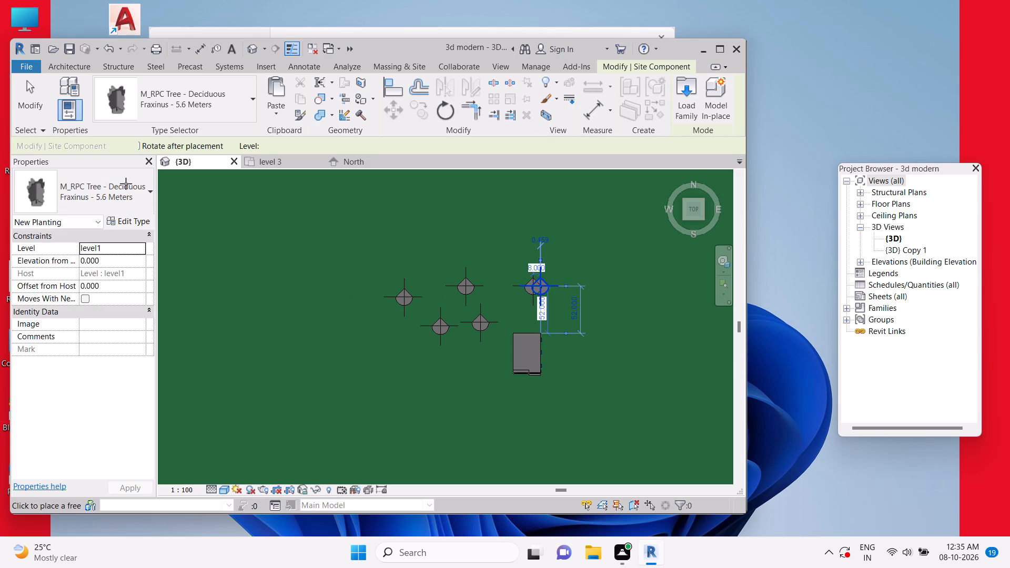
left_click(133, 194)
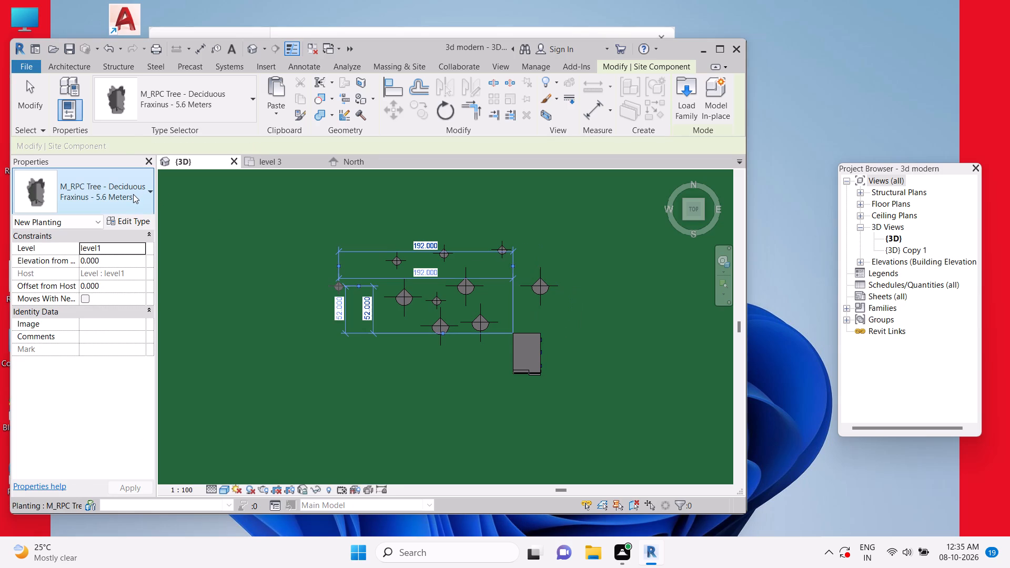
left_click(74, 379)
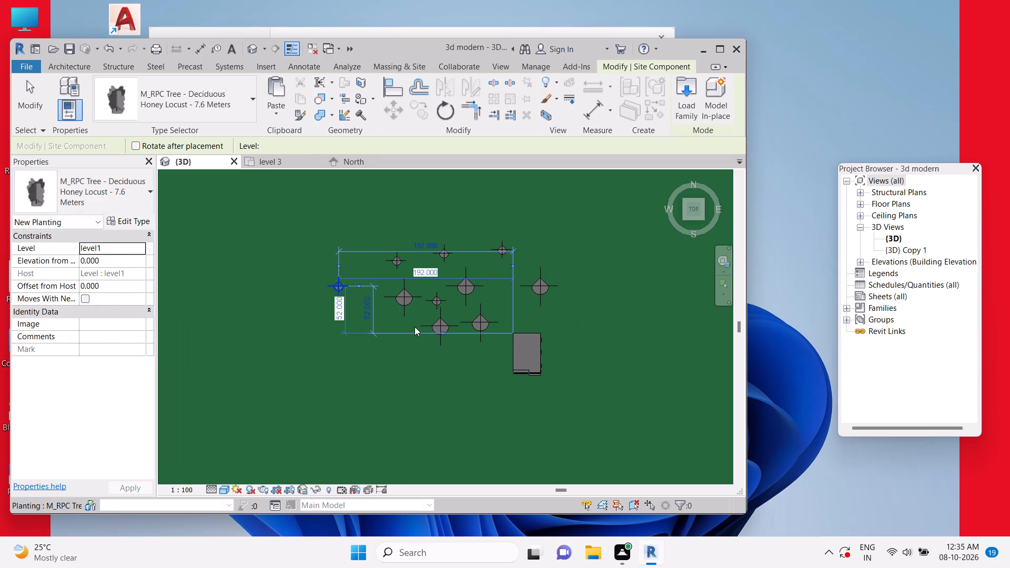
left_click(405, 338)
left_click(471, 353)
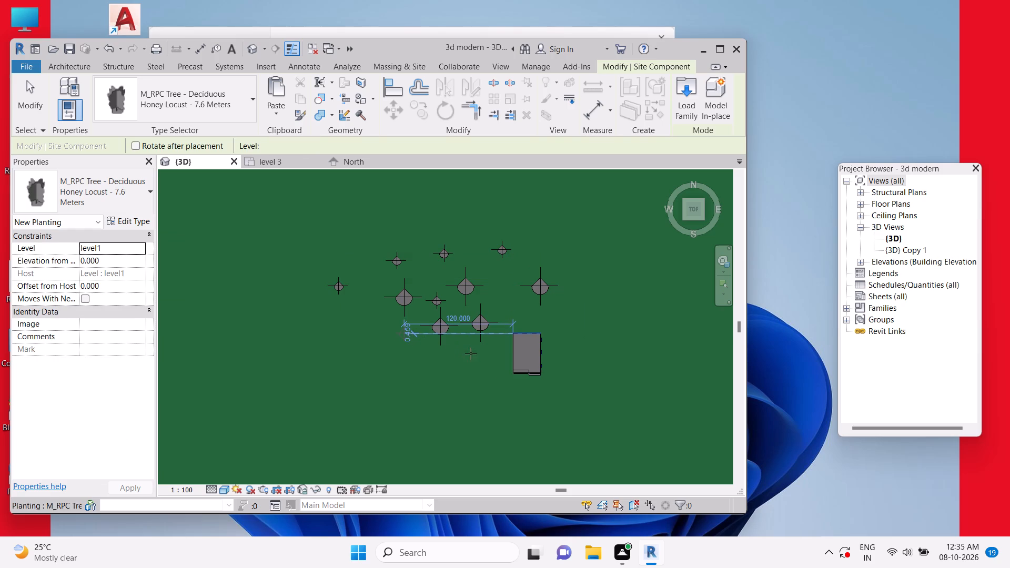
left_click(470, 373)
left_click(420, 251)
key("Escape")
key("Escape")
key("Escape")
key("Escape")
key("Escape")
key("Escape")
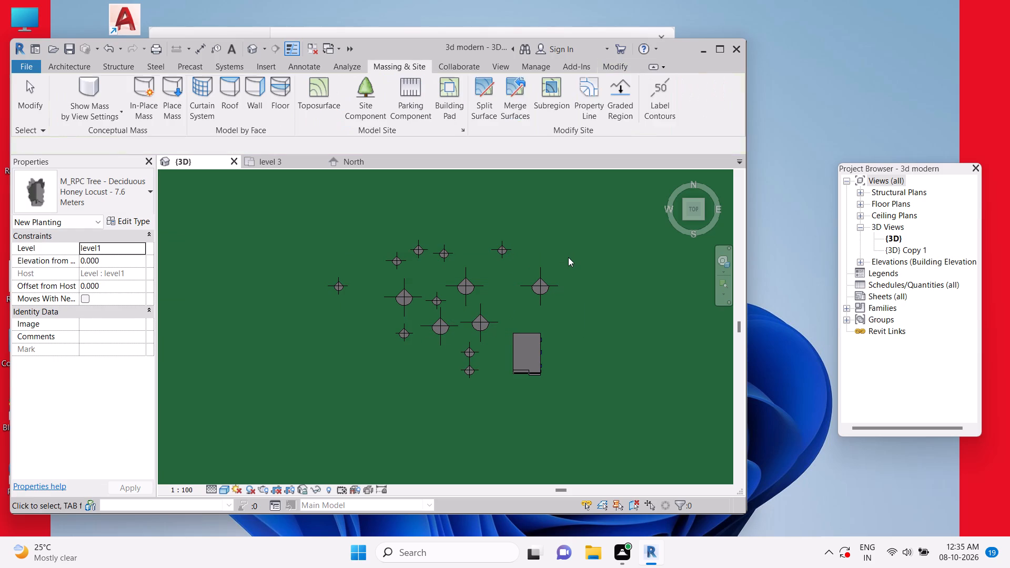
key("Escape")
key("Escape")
Save the project.
key("ctrl+s")
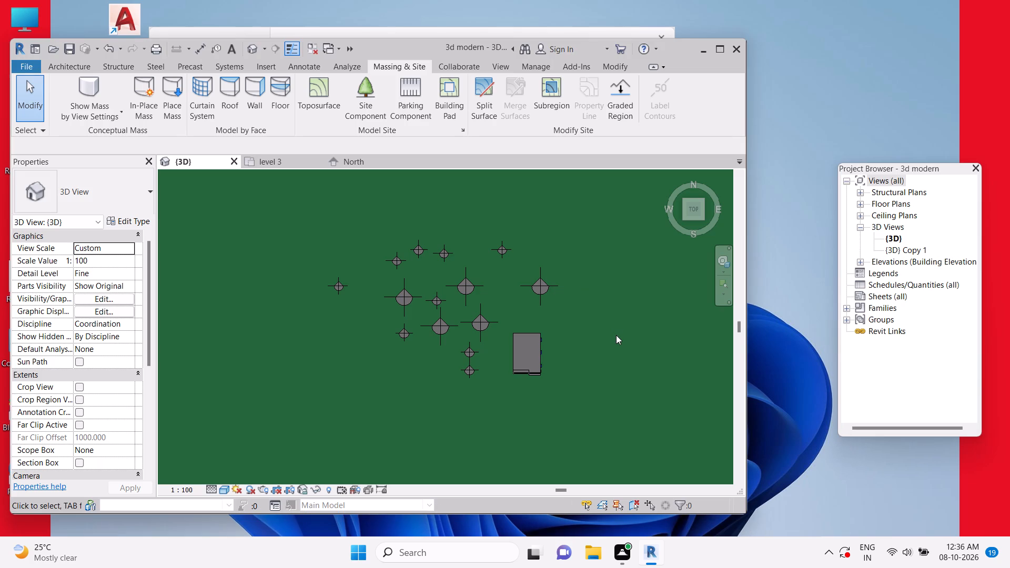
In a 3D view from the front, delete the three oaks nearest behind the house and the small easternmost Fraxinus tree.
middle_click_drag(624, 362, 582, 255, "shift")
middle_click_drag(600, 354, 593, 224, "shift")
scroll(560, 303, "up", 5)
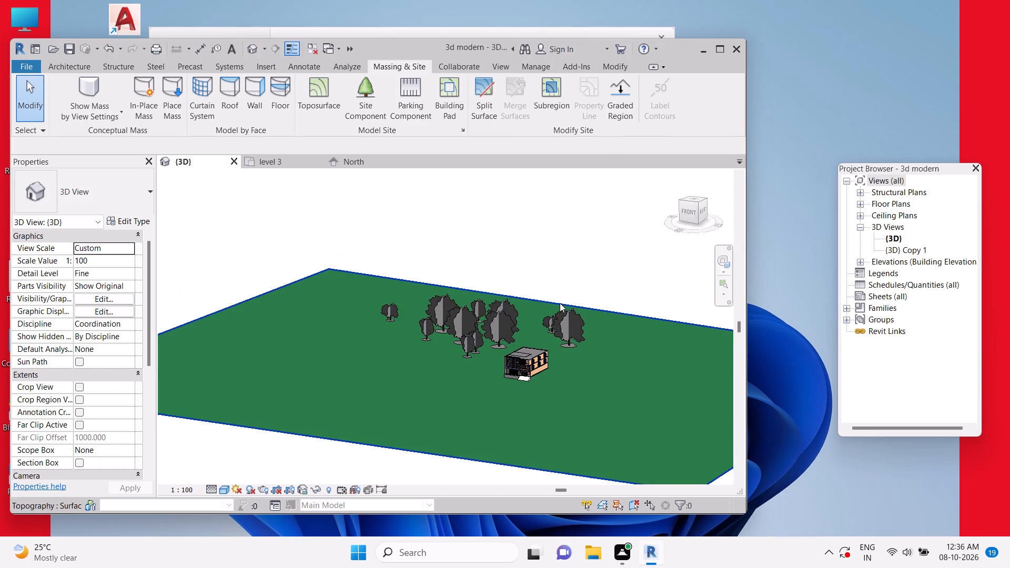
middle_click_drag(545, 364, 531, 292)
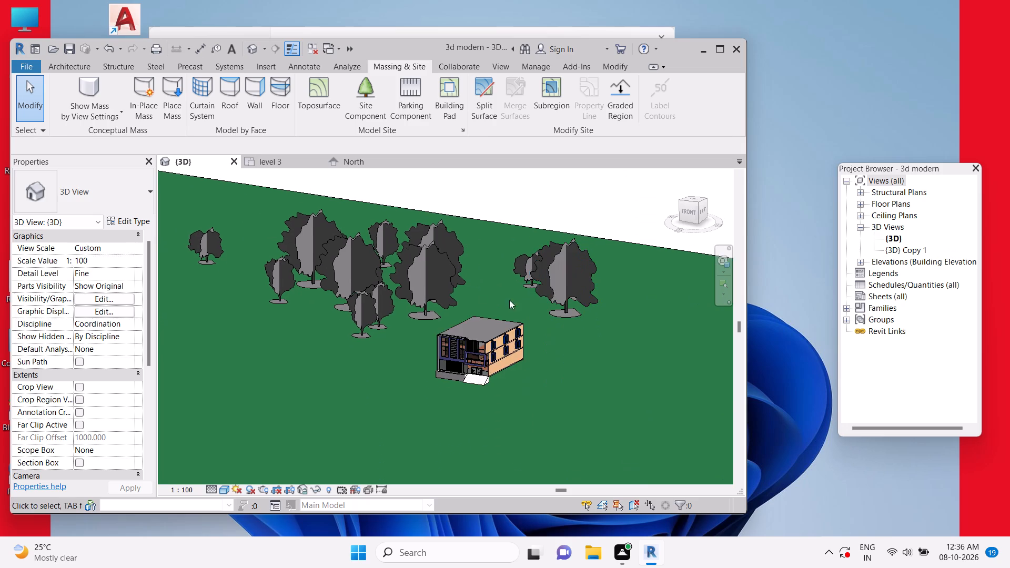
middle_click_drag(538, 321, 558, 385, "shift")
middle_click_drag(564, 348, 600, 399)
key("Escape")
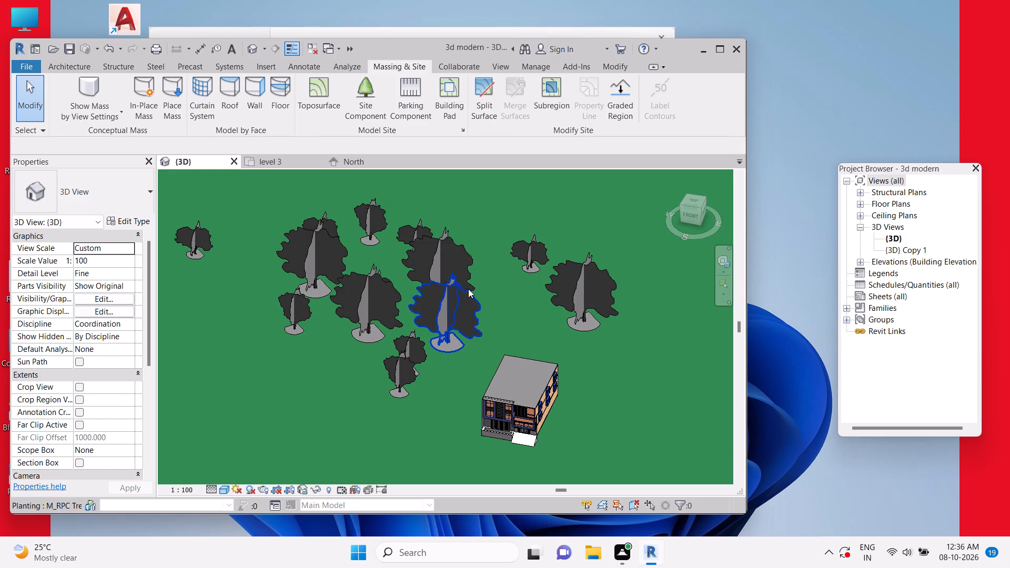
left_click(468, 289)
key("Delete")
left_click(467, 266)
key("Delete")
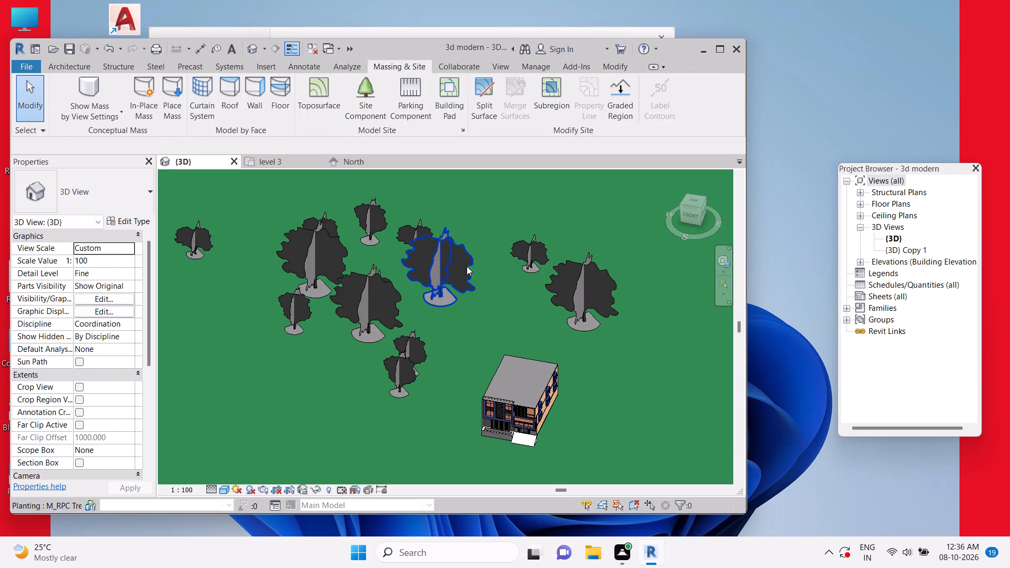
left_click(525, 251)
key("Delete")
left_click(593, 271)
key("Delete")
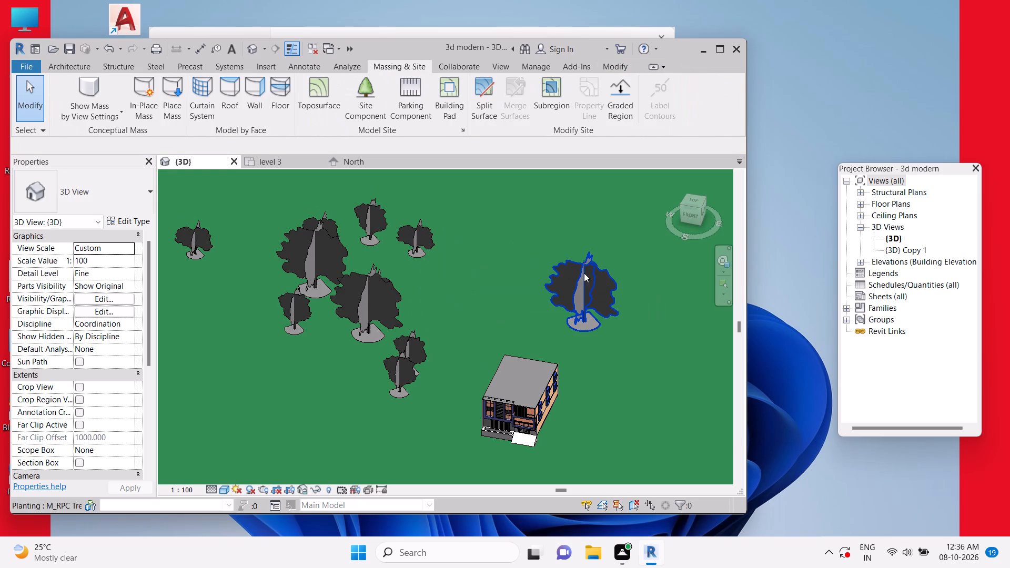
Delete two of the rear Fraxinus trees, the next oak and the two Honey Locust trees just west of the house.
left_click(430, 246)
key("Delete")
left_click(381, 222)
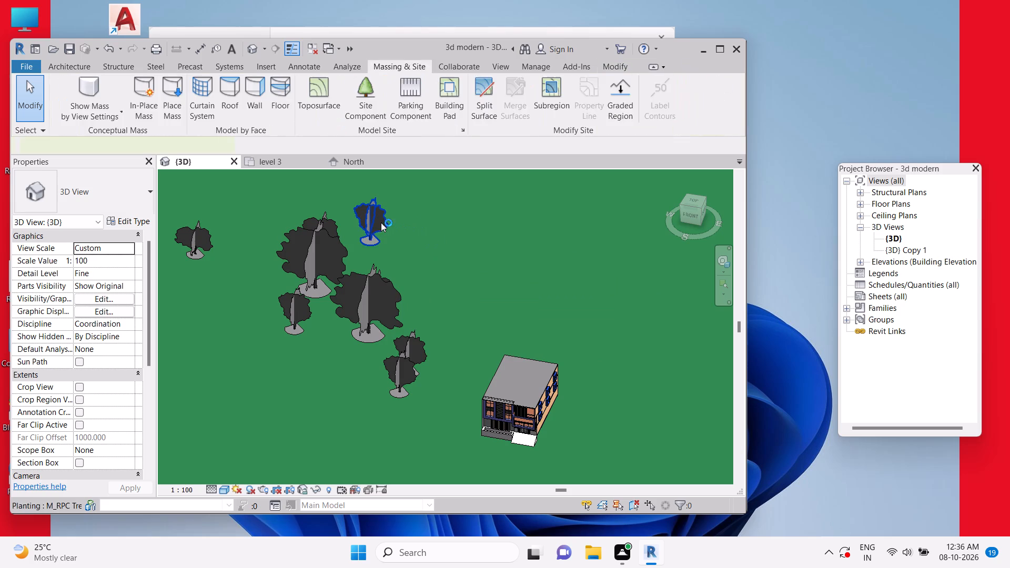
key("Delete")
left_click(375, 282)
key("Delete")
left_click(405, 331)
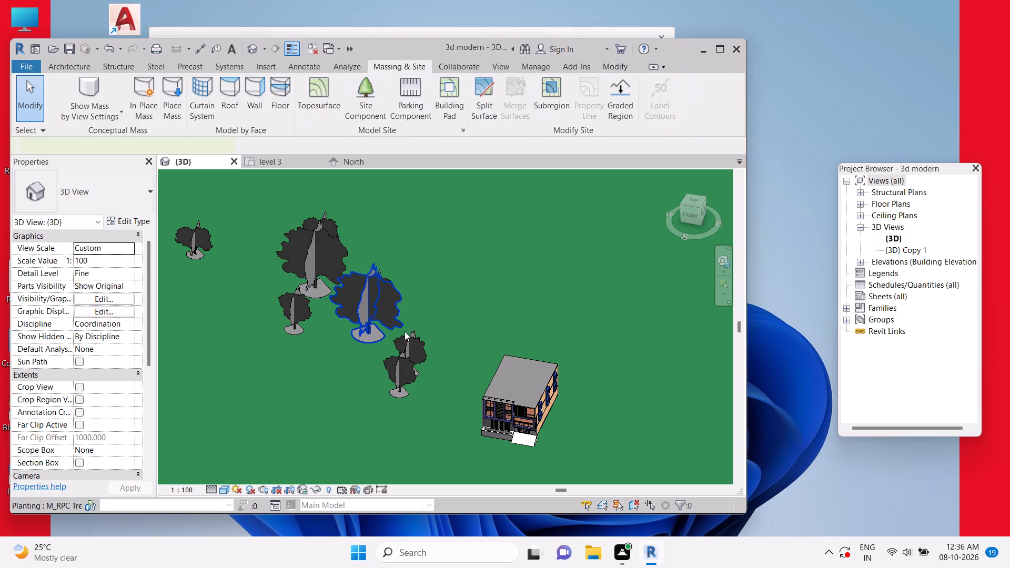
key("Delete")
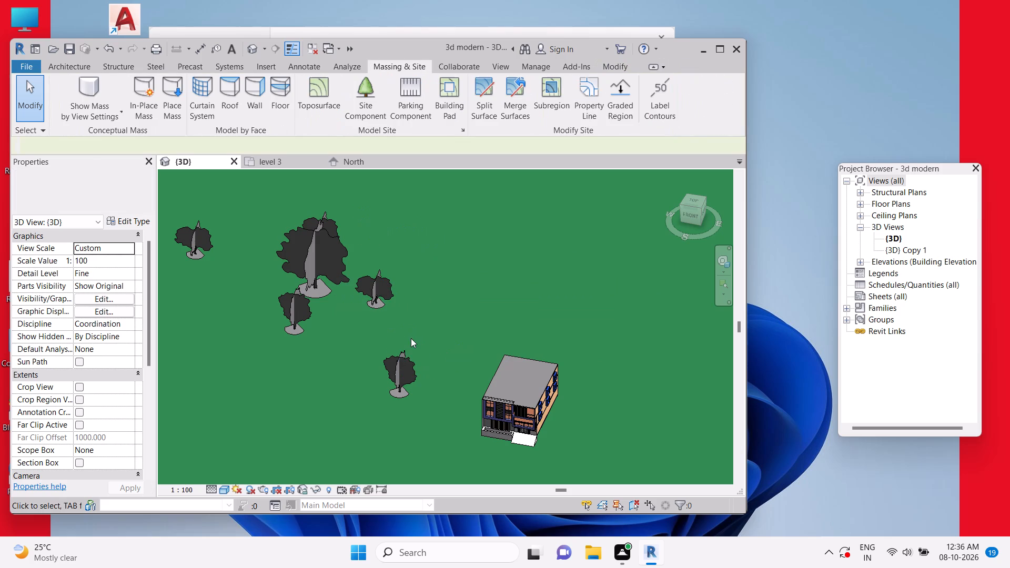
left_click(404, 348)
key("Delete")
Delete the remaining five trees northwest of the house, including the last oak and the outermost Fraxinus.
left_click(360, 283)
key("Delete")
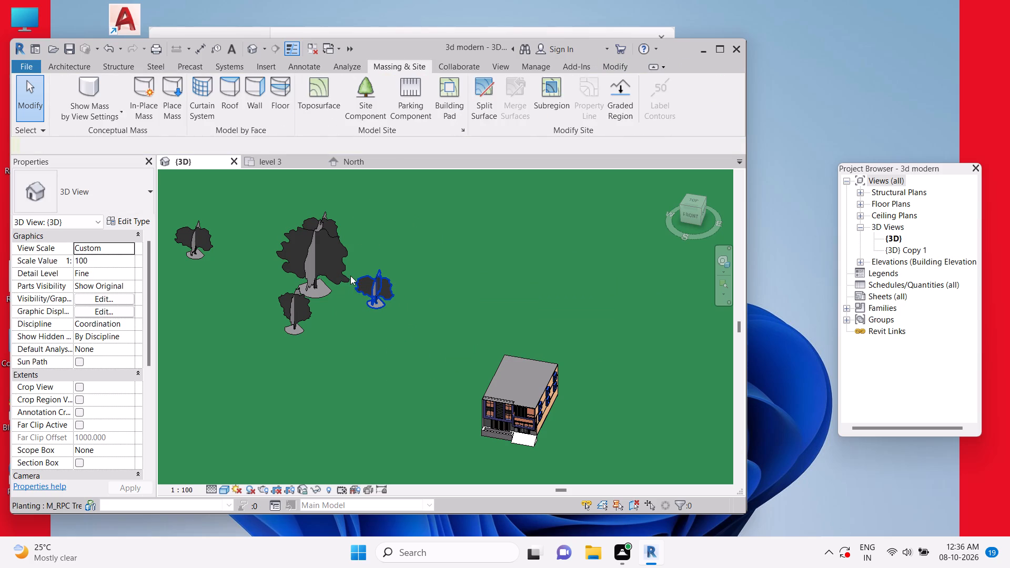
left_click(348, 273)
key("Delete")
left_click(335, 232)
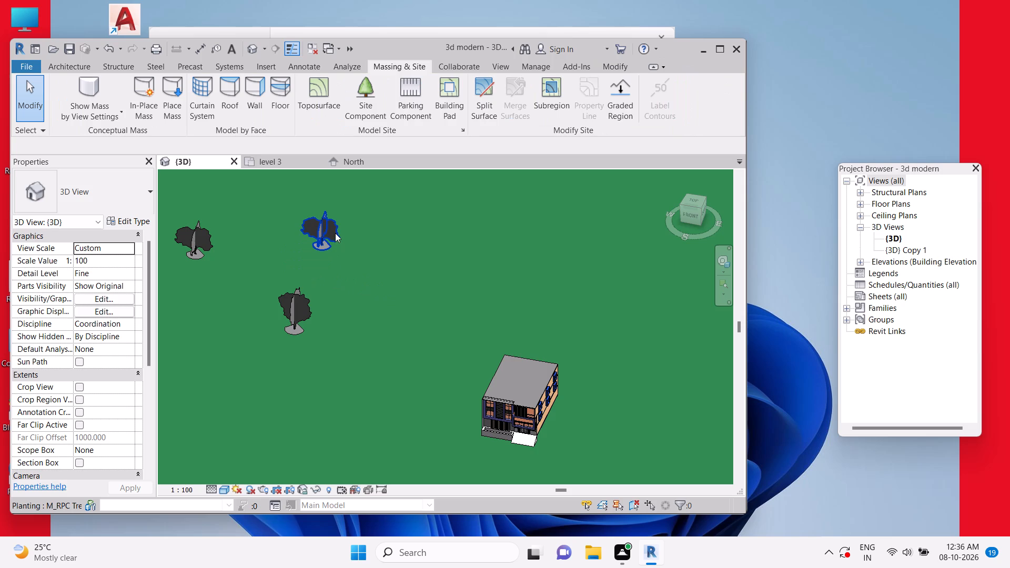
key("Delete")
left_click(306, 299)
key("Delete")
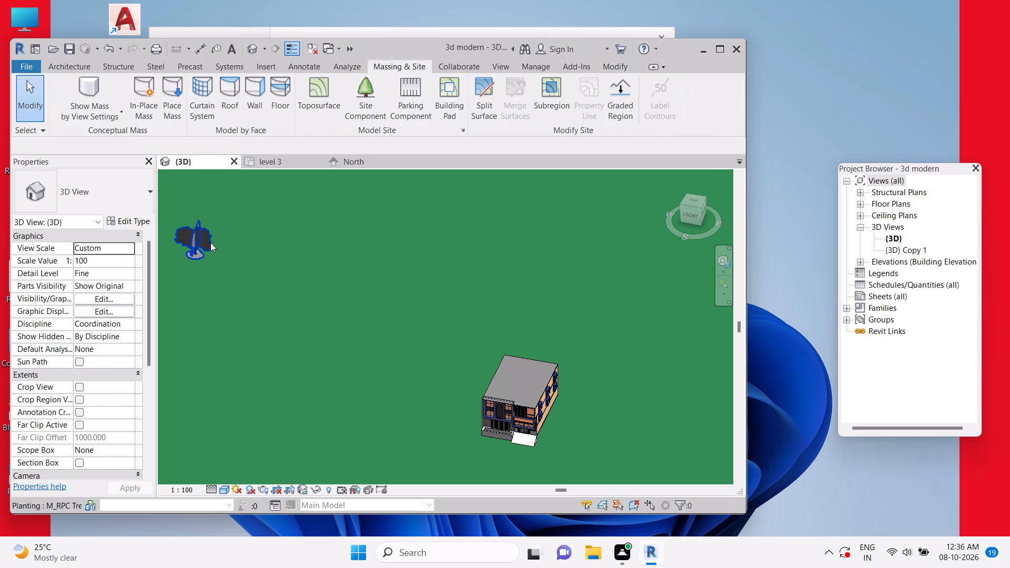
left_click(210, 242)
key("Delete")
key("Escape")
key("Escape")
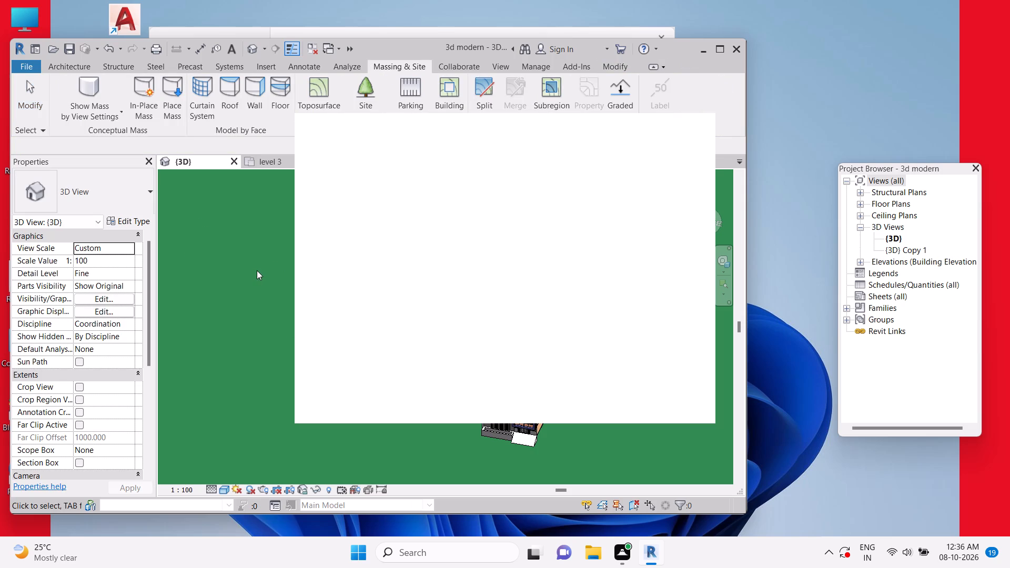
Save the project with all the trees removed.
key("ctrl+s")
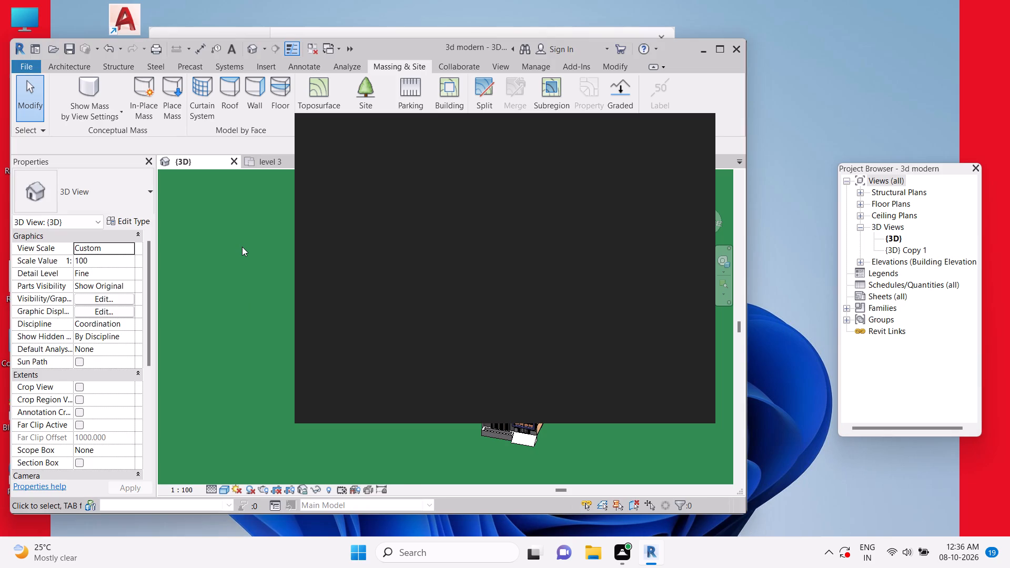
Close the Autodesk notification window covering the drawing area.
key("Escape")
key("Escape")
left_click(693, 128)
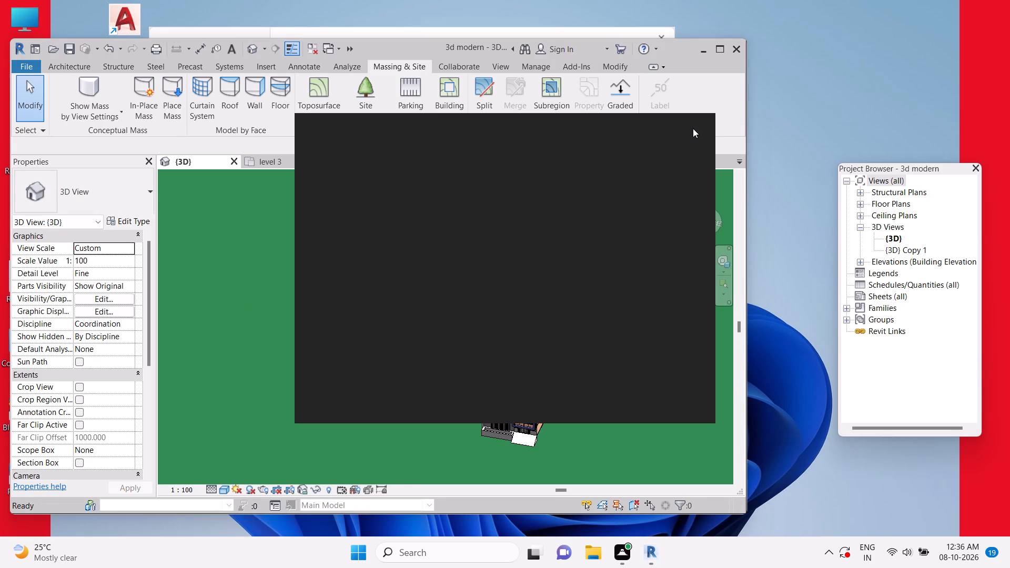
key("Escape")
key("Escape")
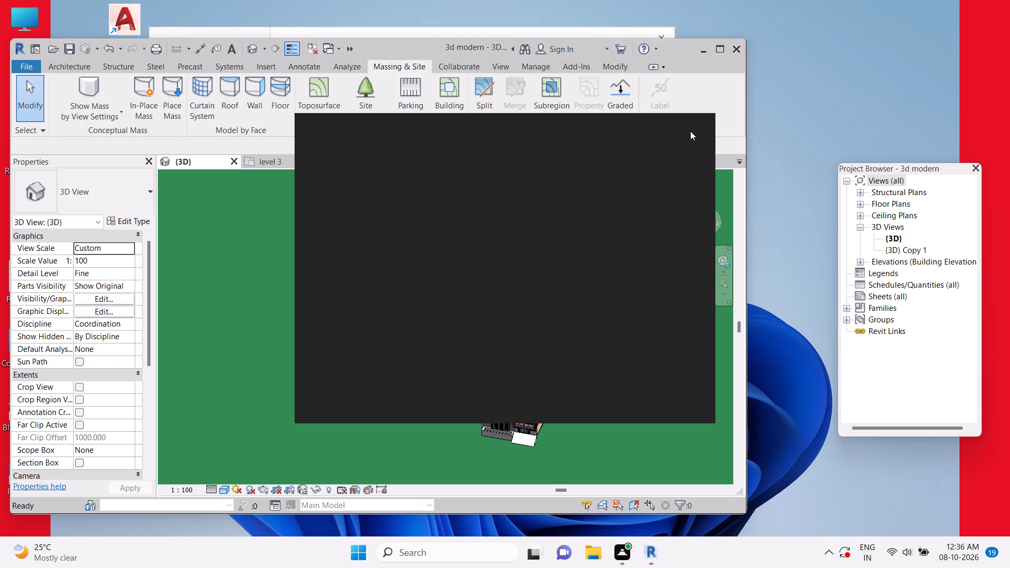
left_click(690, 131)
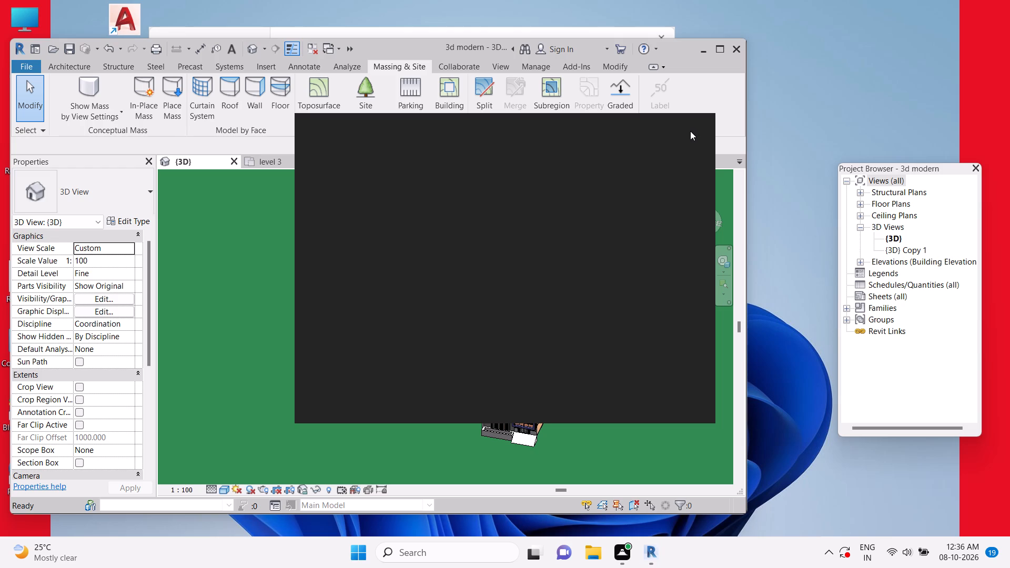
left_click(689, 134)
Examine the house and its surrounding ground from the front corner in the 3D view.
middle_click_drag(653, 404, 623, 315, "shift")
scroll(653, 403, "up", 1, "shift")
middle_click_drag(597, 375, 595, 370)
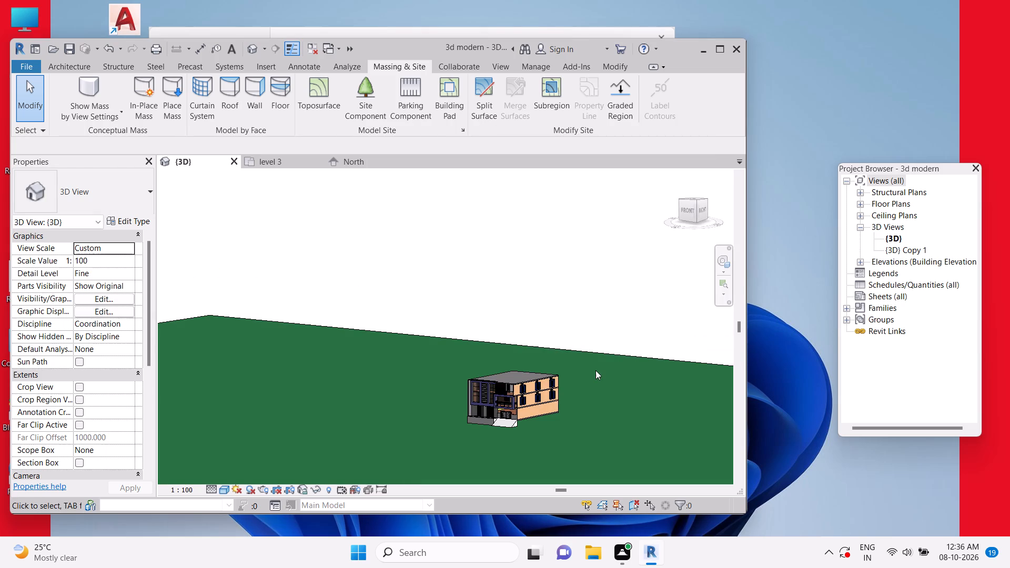
middle_click_drag(595, 370, 577, 291)
scroll(539, 304, "up", 6)
middle_click_drag(538, 315, 581, 376)
middle_click(579, 377, "shift")
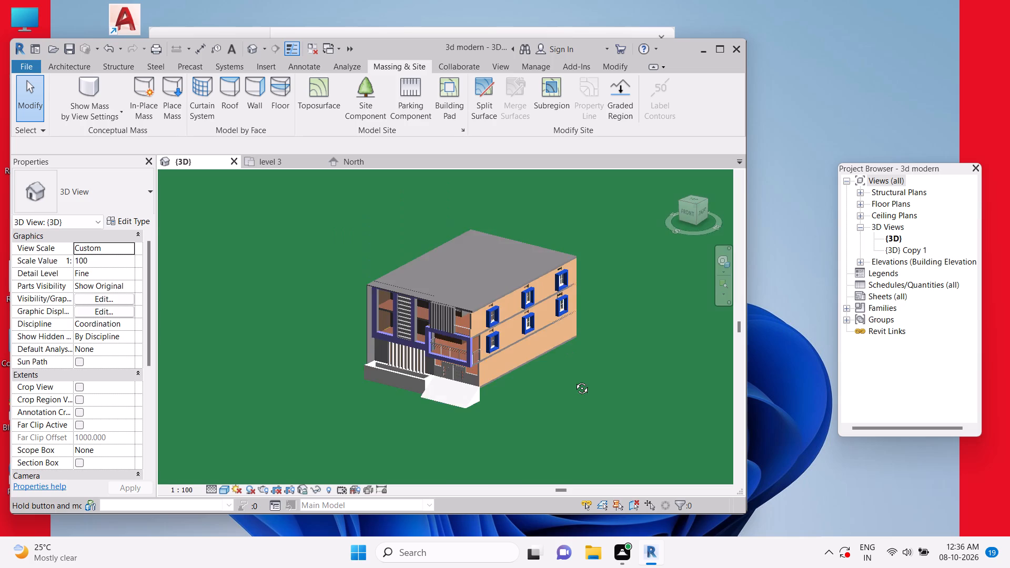
scroll(514, 354, "up", 2)
middle_click_drag(571, 367, 643, 316)
In the front view, move the site toposurface up to meet the underside of the house's base.
left_click(694, 213)
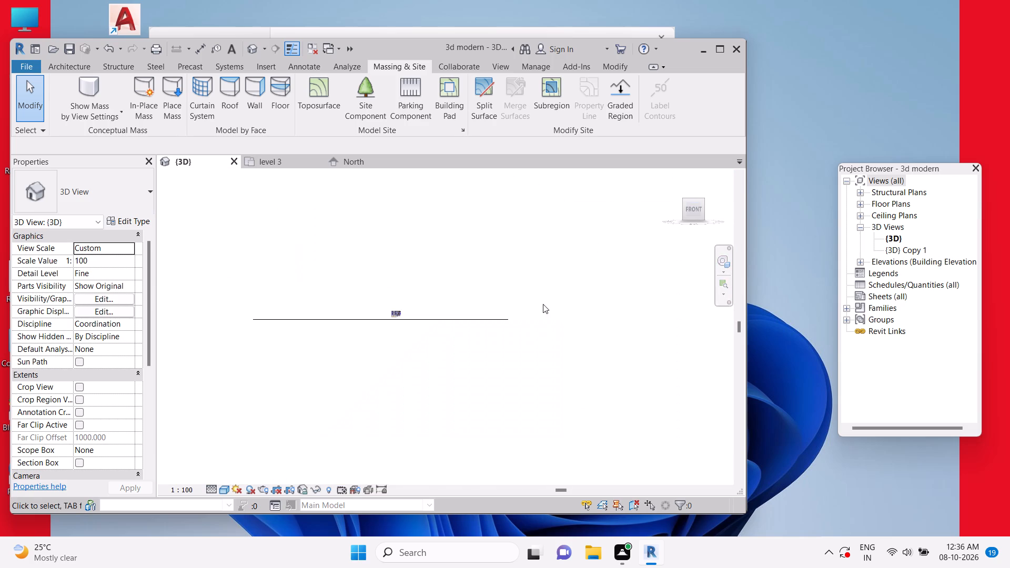
scroll(444, 322, "up", 15)
key("Escape")
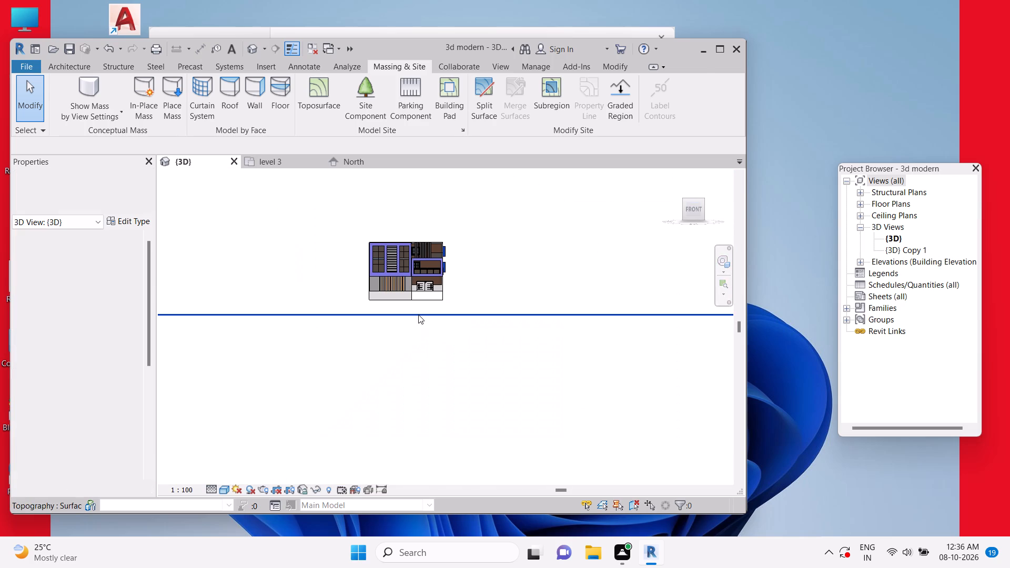
left_click(418, 315)
scroll(410, 318, "up", 6)
left_click_drag(408, 312, 407, 312)
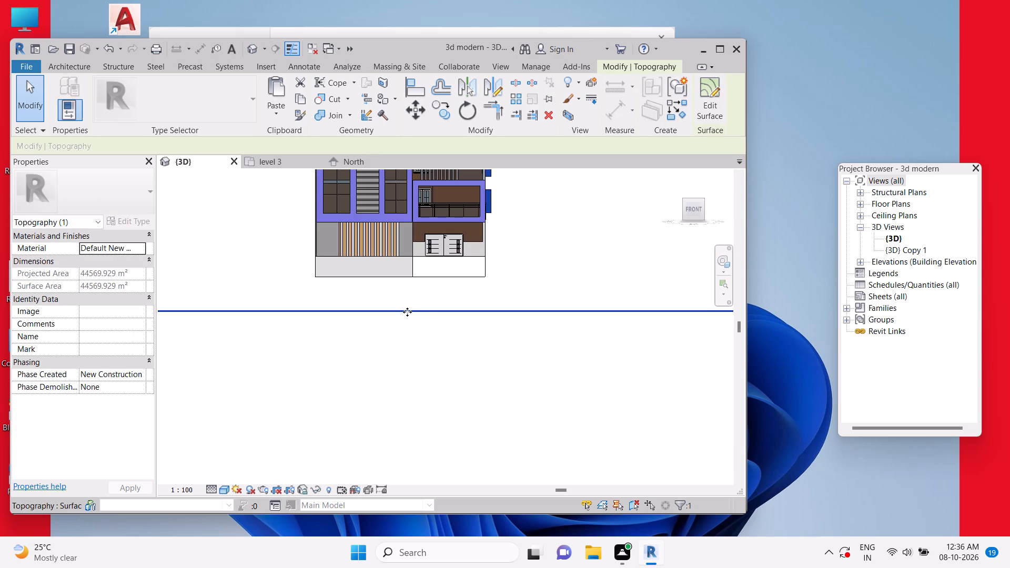
left_click_drag(407, 312, 409, 271)
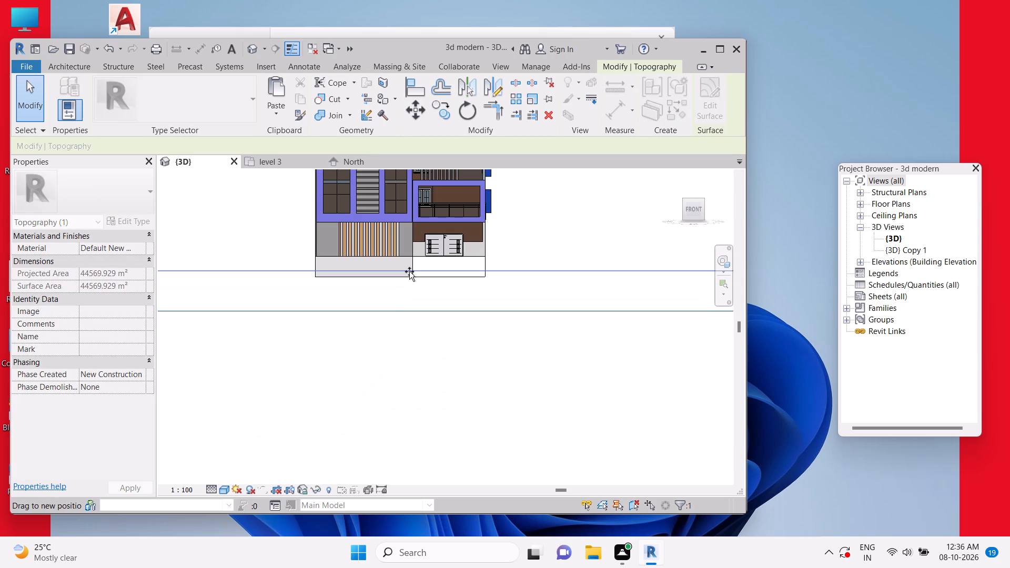
left_click_drag(409, 271, 410, 276)
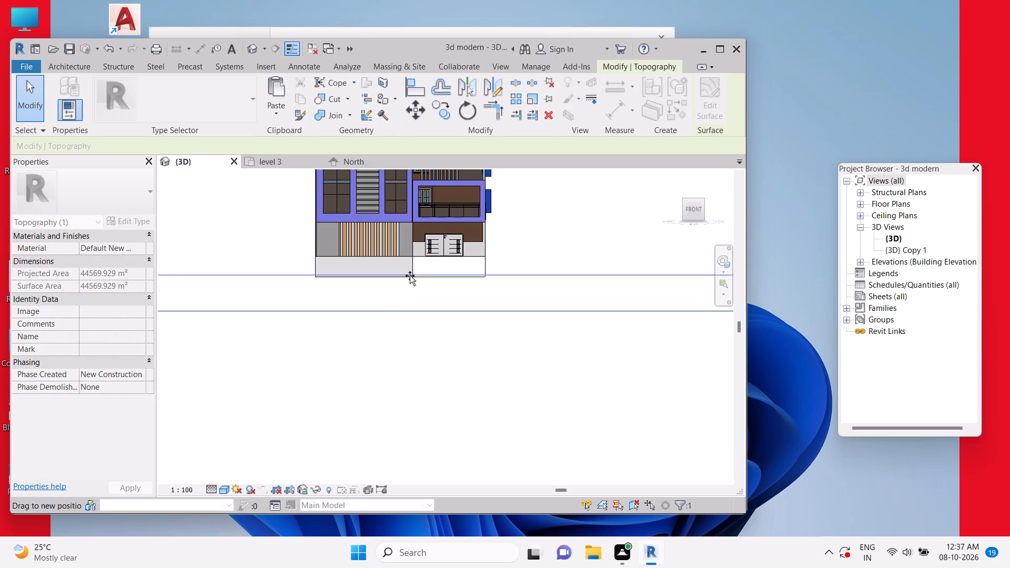
left_click_drag(410, 276, 412, 257)
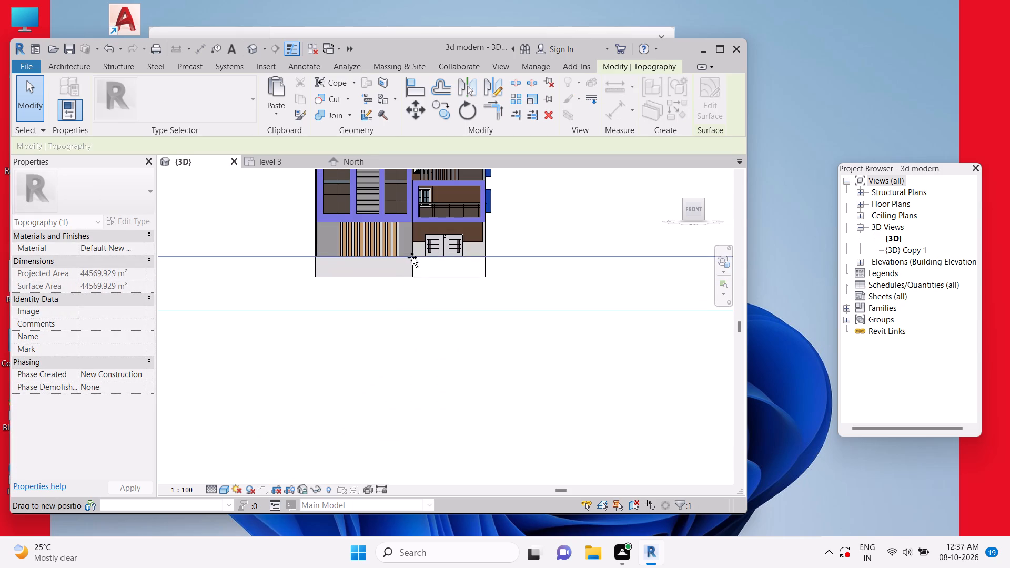
left_click_drag(412, 257, 412, 279)
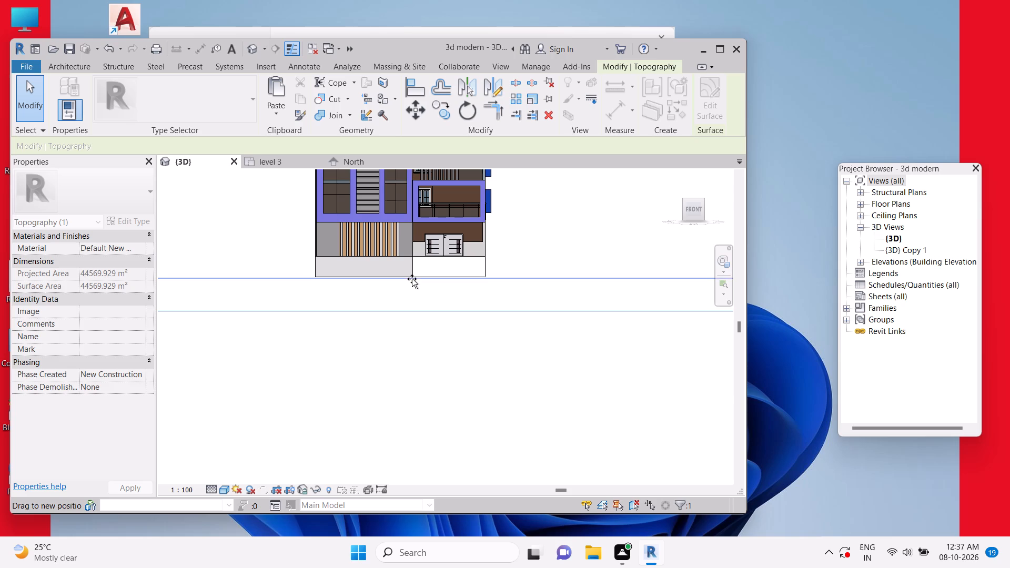
left_click_drag(412, 279, 412, 277)
key("Escape")
Examine how the house sits on the ground from the front corner, framing the whole building.
scroll(493, 293, "down", 5)
middle_click_drag(511, 329, 443, 374, "shift")
middle_click_drag(453, 328, 457, 351, "shift")
scroll(460, 339, "up", 5)
middle_click_drag(462, 341, 511, 405)
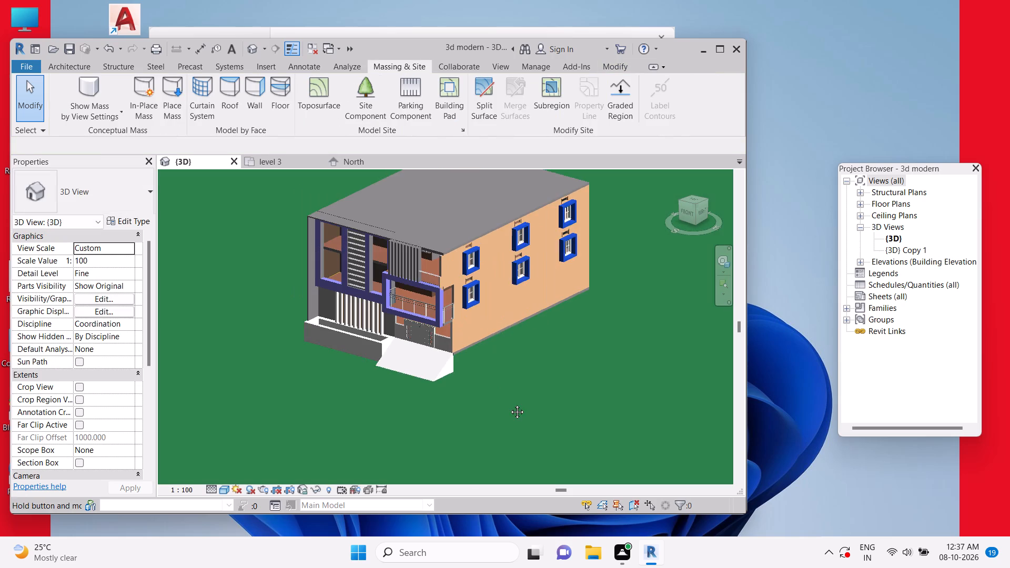
middle_click_drag(504, 387, 509, 390)
key("Escape")
scroll(550, 358, "up", 1)
middle_click_drag(546, 395, 545, 401)
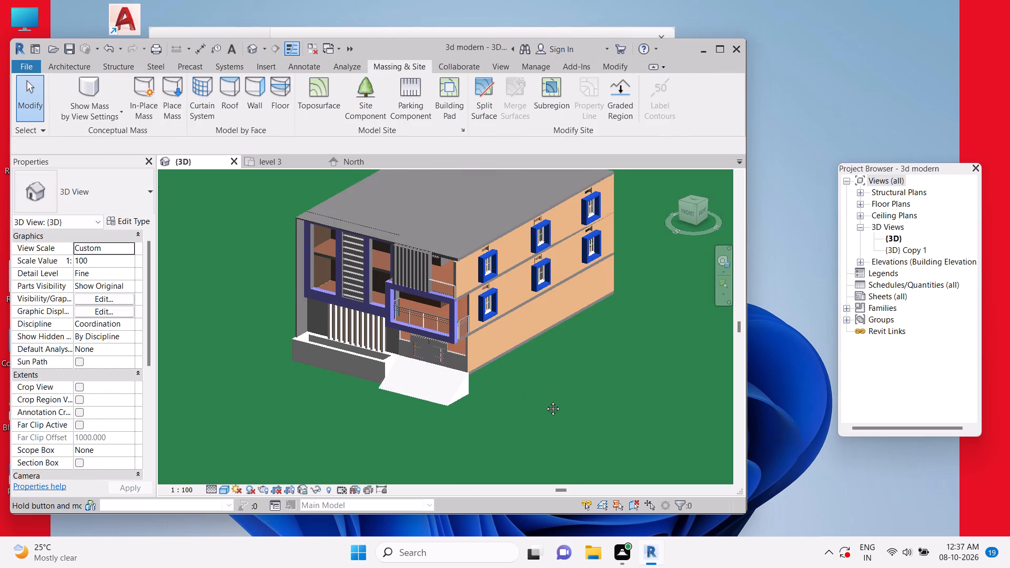
middle_click_drag(545, 401, 551, 434)
scroll(552, 418, "down", 1)
middle_click_drag(552, 418, 552, 395)
scroll(556, 385, "up", 1)
middle_click_drag(556, 385, 526, 407)
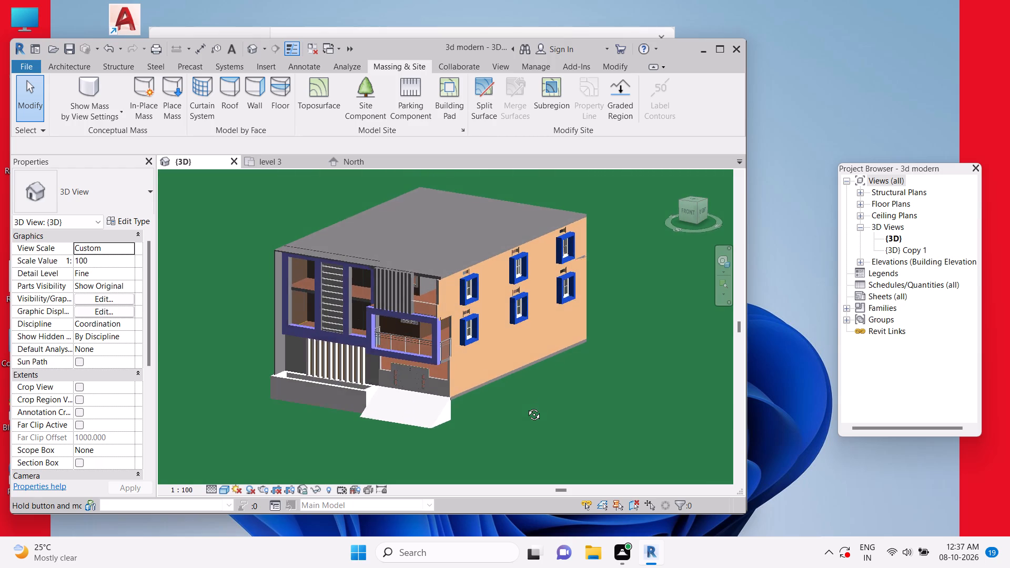
middle_click_drag(526, 407, 539, 401)
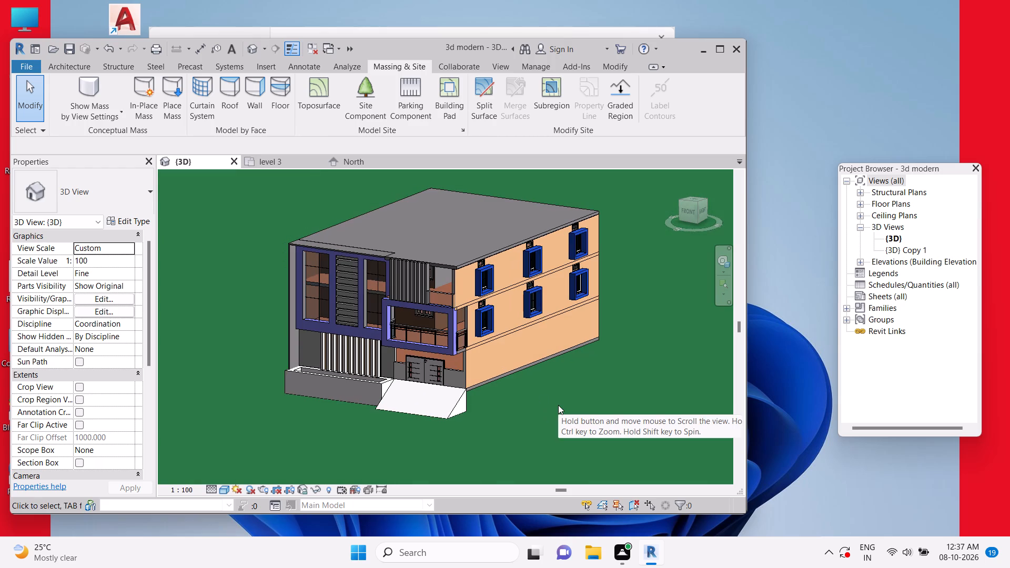
Capture a rectangular screenshot of the whole house seen from the front corner in the 3D view.
key("shift+super+s")
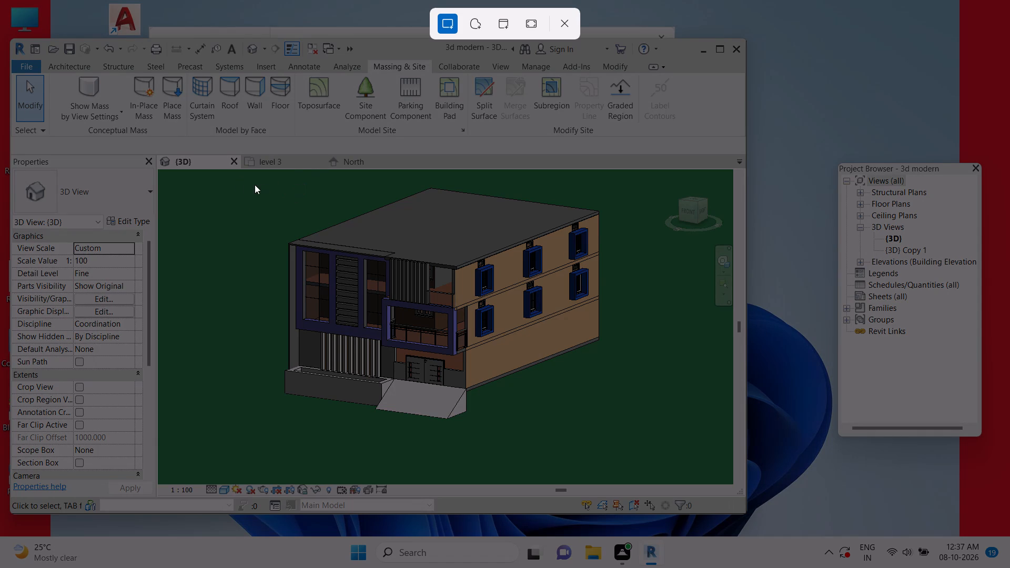
left_click_drag(244, 181, 318, 225)
left_click(441, 28)
left_click_drag(263, 177, 448, 344)
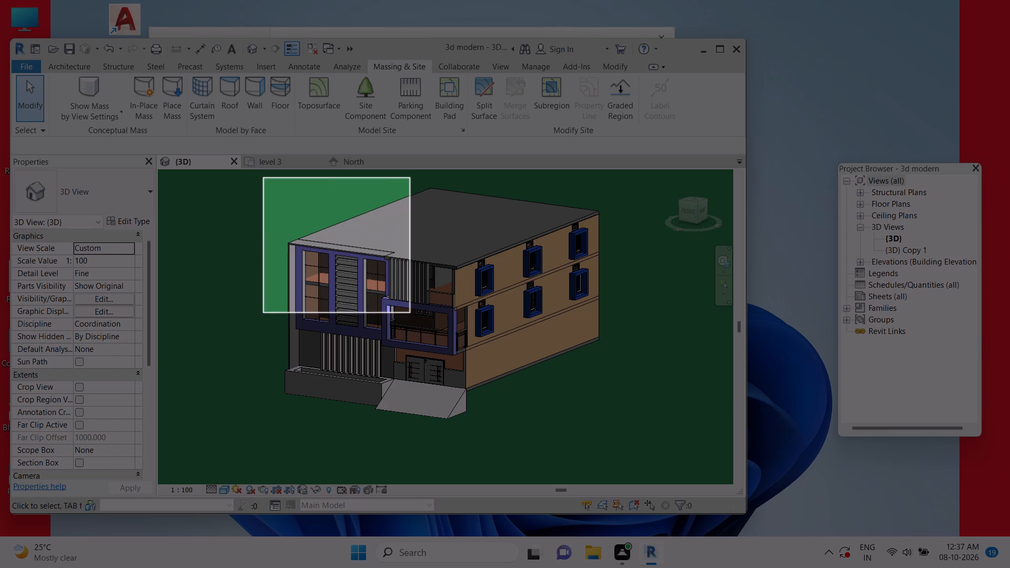
left_click_drag(448, 344, 631, 455)
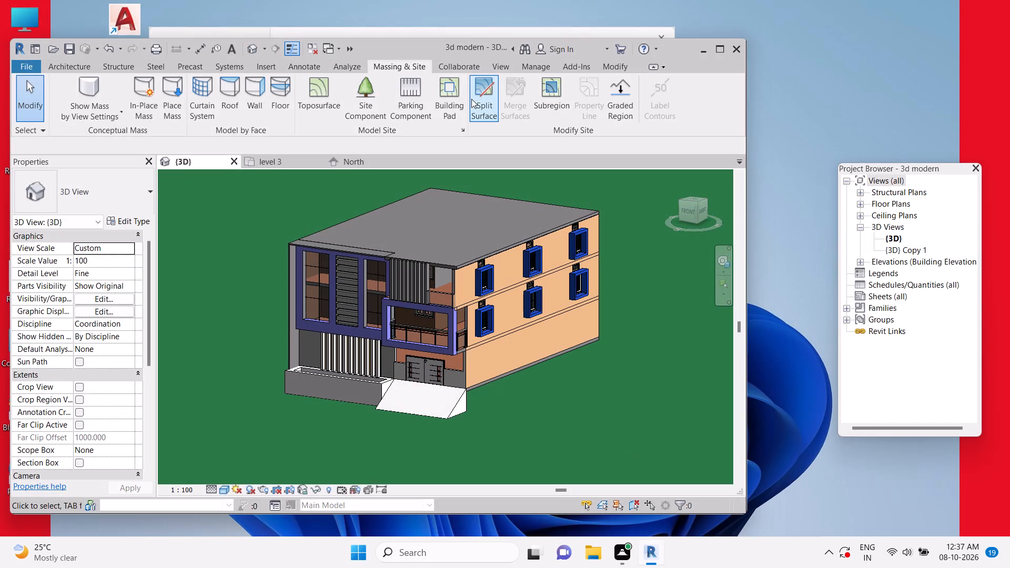
Start saving a copy as a Revit project file and choose the Desktop as the save location.
left_click(39, 59)
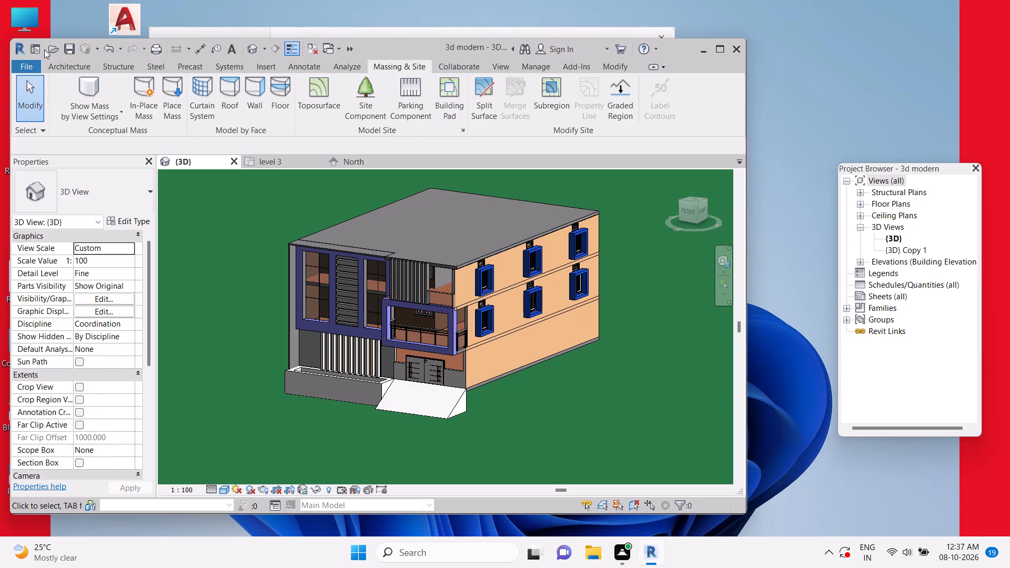
left_click(27, 64)
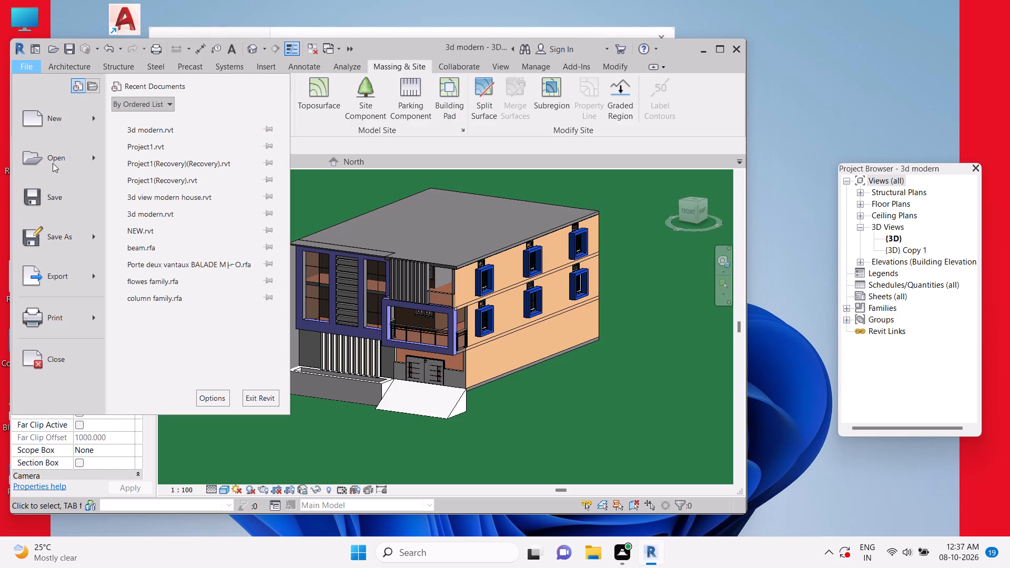
left_click(48, 228)
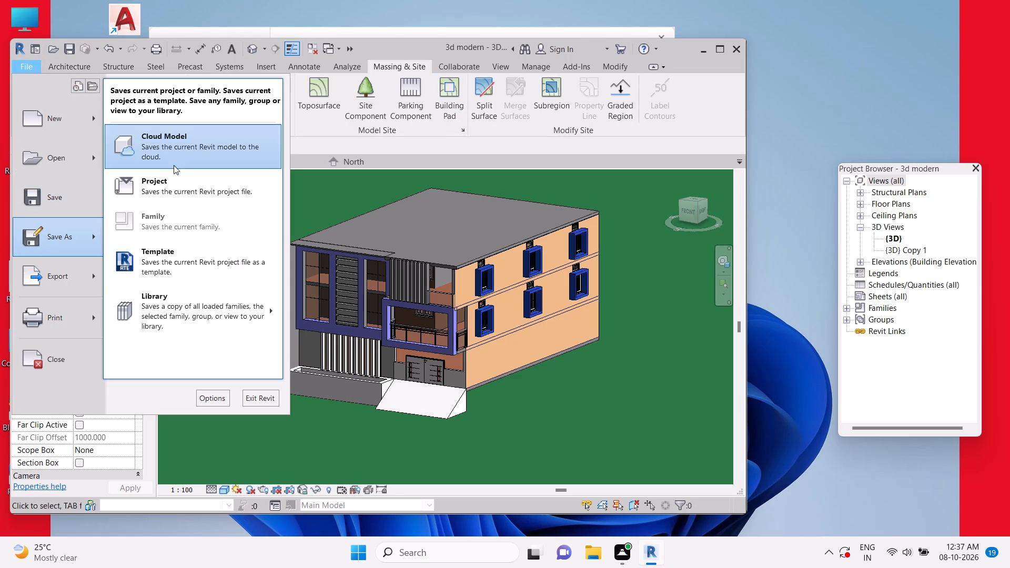
left_click(174, 165)
left_click(161, 197)
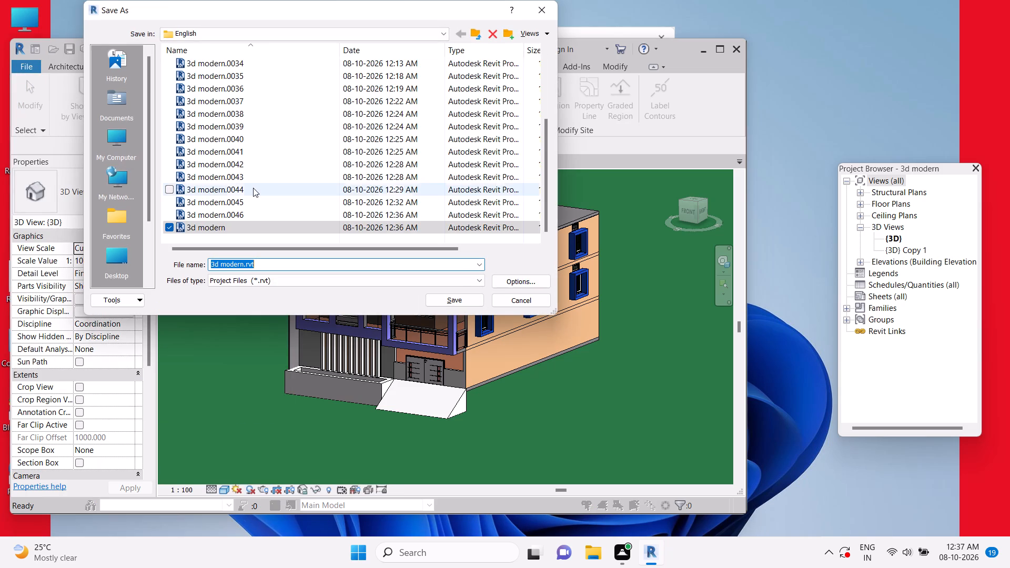
left_click(272, 37)
scroll(258, 90, "up", 4)
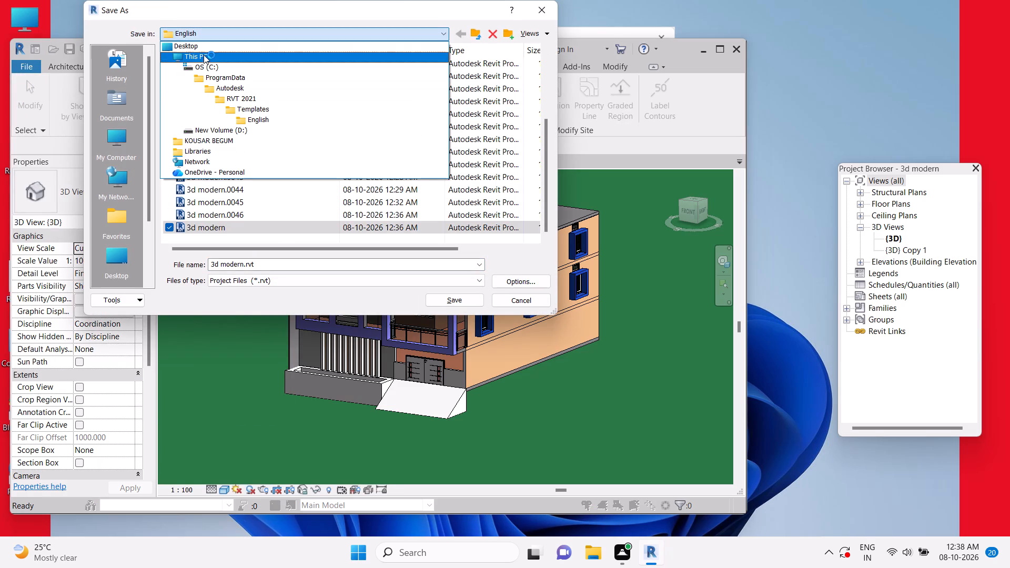
left_click(200, 44)
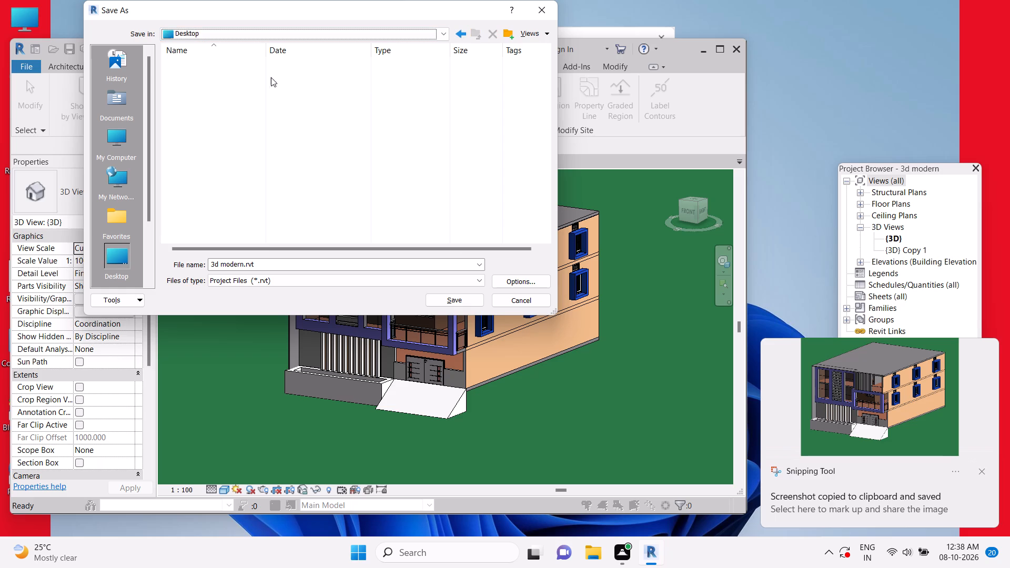
Shorten the file name of the copy to "3d modern." without the rvt extension.
left_click(264, 264)
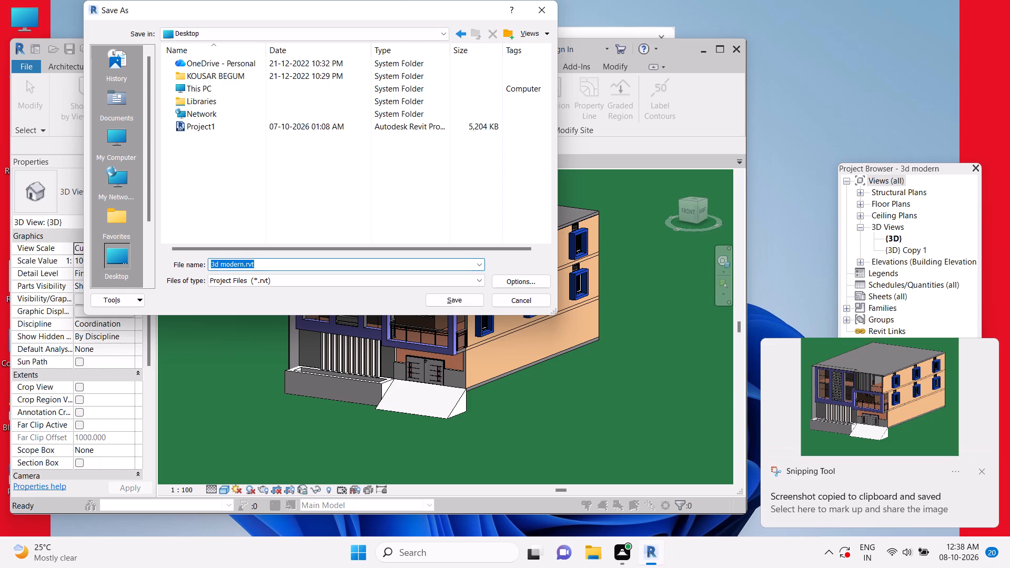
left_click(264, 263)
key("BackSpace")
key("BackSpace")
key("BackSpace")
key("BackSpace")
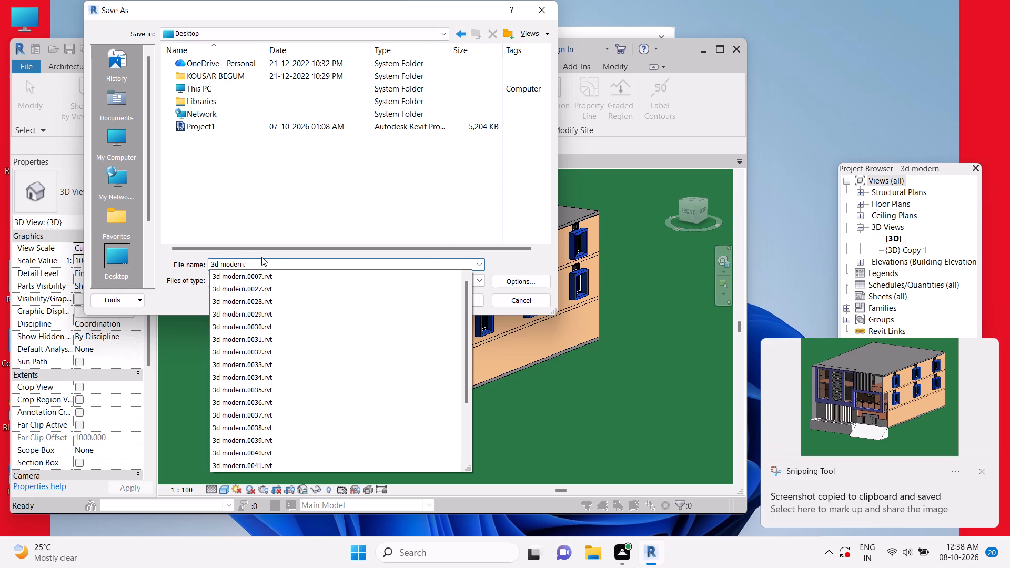
key("space")
Set the maximum number of backups to 1 in the file save options and save the project copy.
left_click(503, 278)
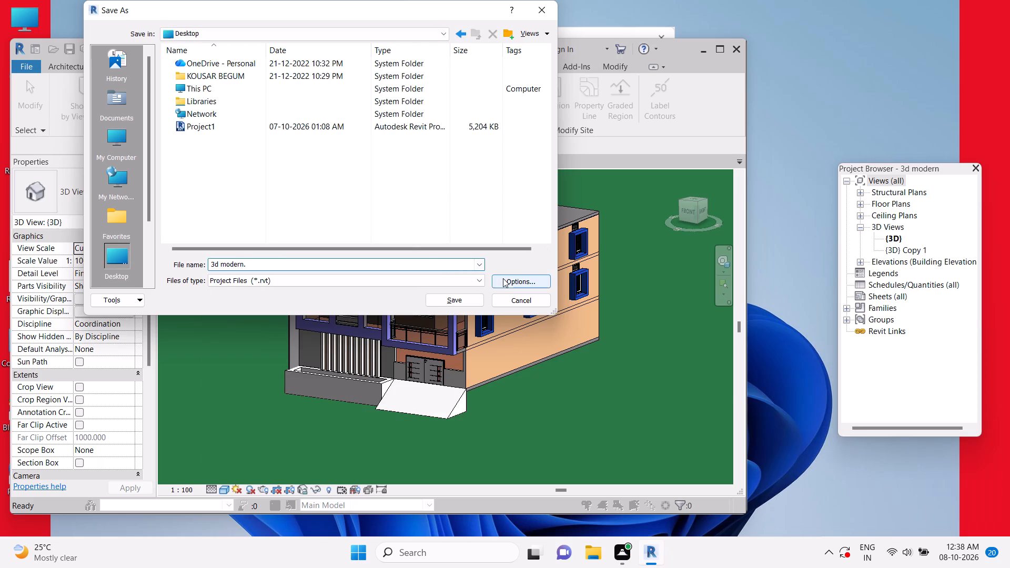
key("1")
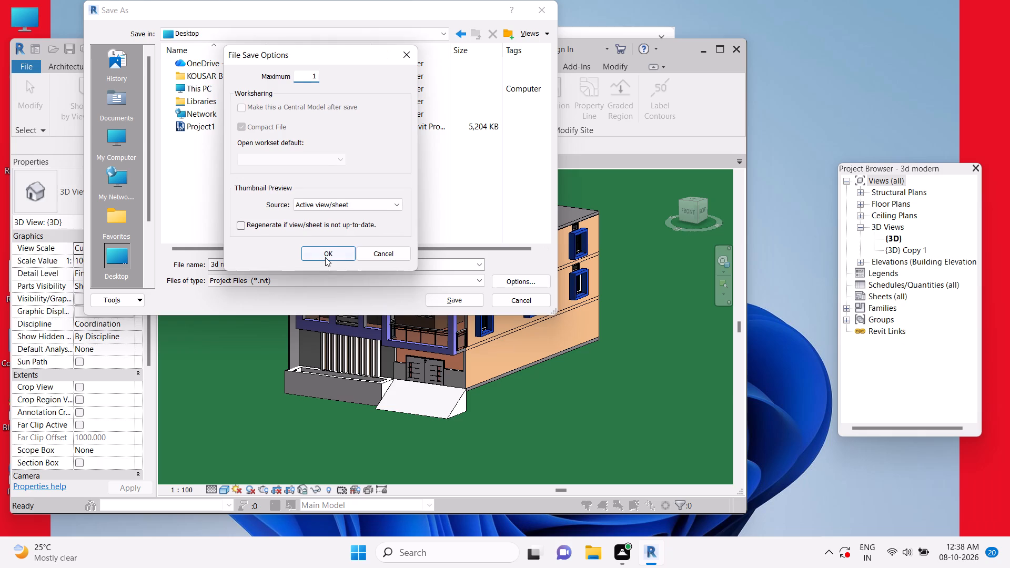
left_click(325, 257)
left_click(439, 303)
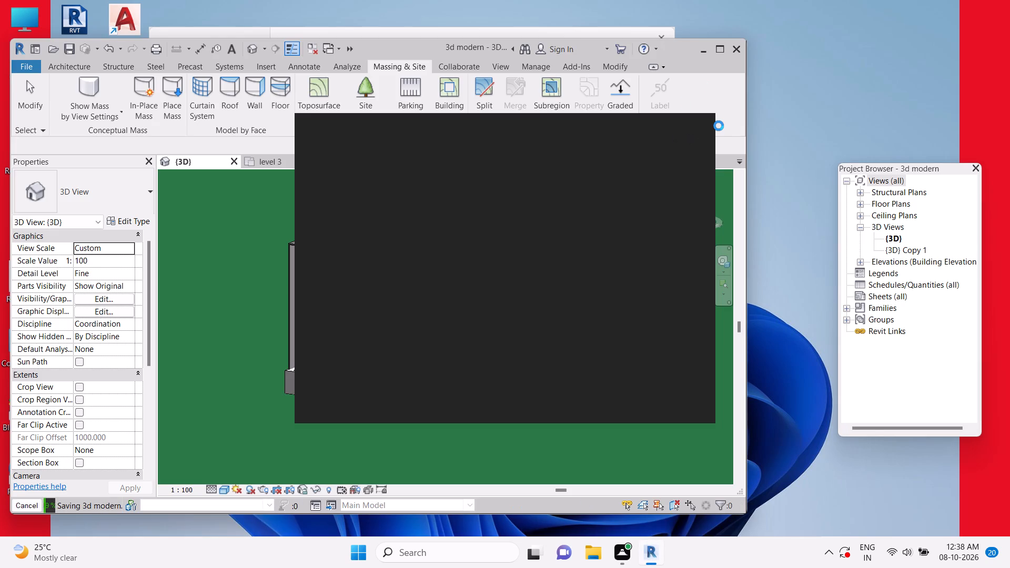
Close the Autodesk notification window covering the drawing area.
left_click(694, 129)
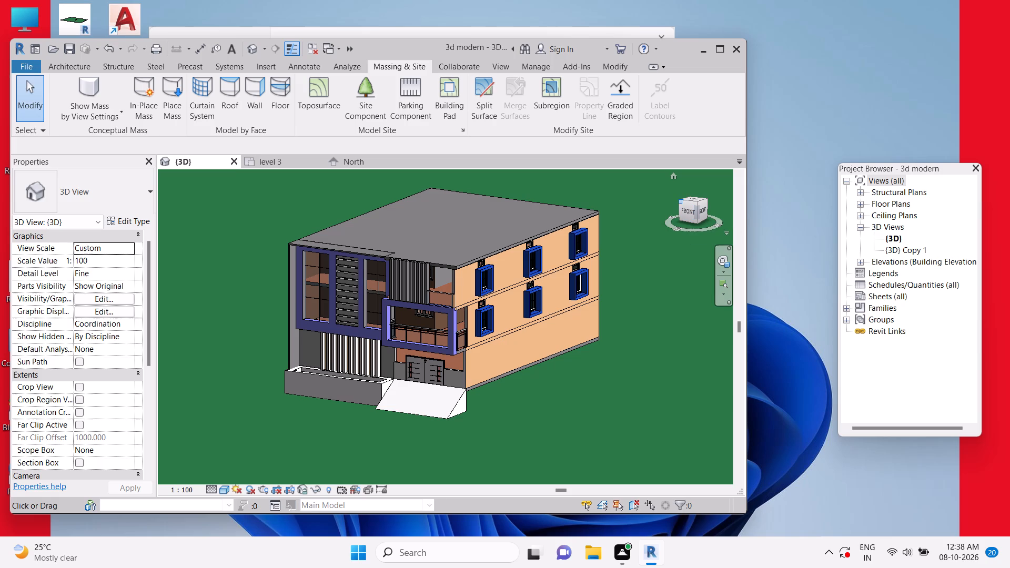
Switch the 3D view to the front and capture a rectangular screenshot of the house's front facade.
left_click(684, 212)
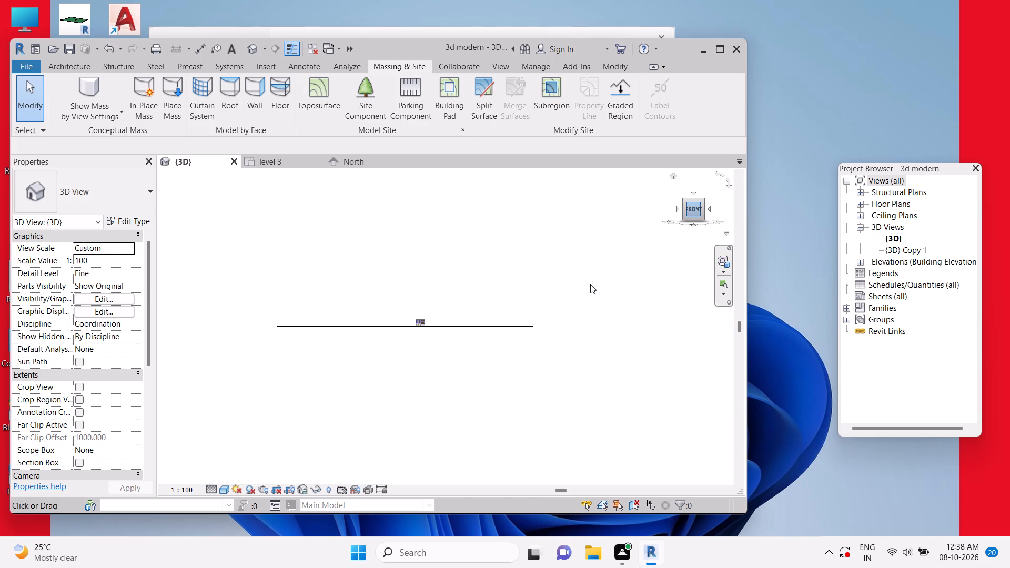
scroll(565, 305, "up", 3)
scroll(405, 352, "up", 10)
scroll(439, 308, "up", 7)
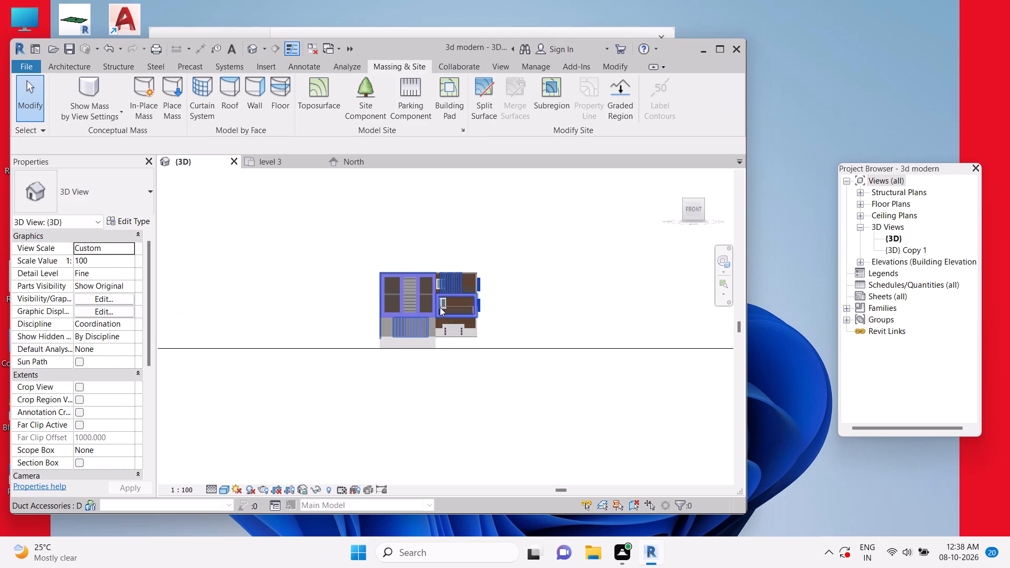
scroll(440, 307, "up", 3)
middle_click_drag(440, 307, 478, 338)
scroll(450, 341, "up", 1)
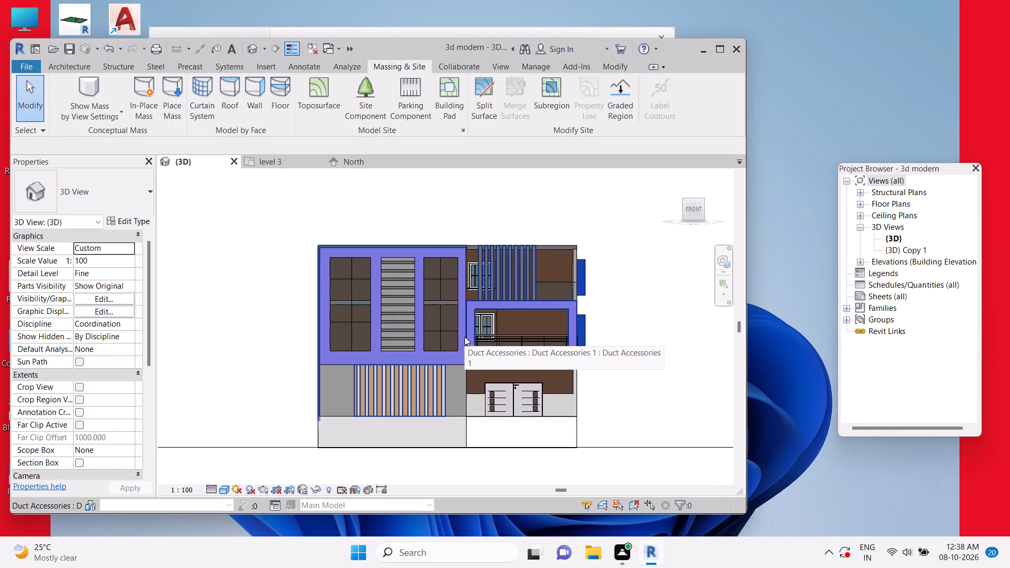
key("shift+super+s")
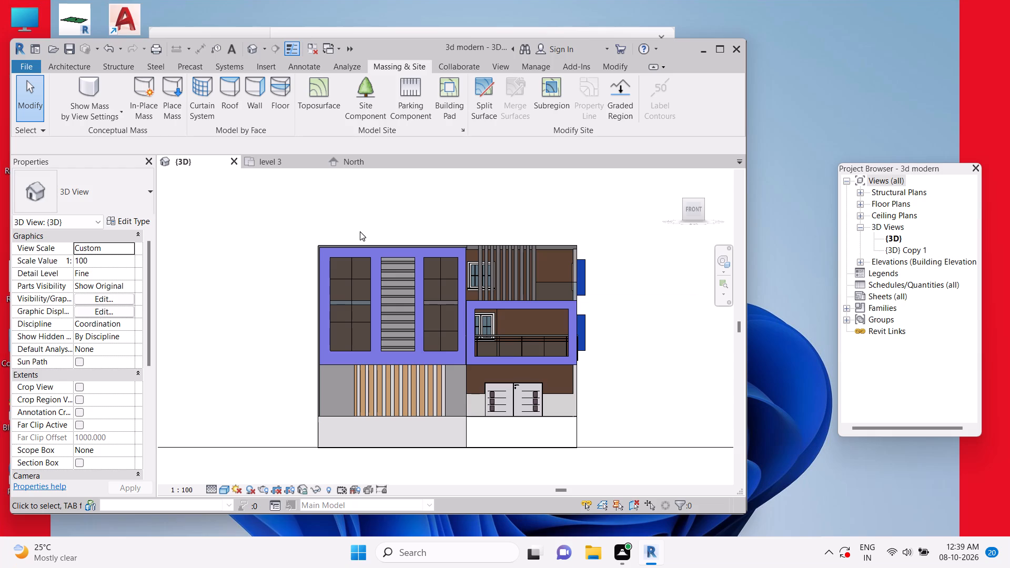
left_click_drag(262, 204, 617, 465)
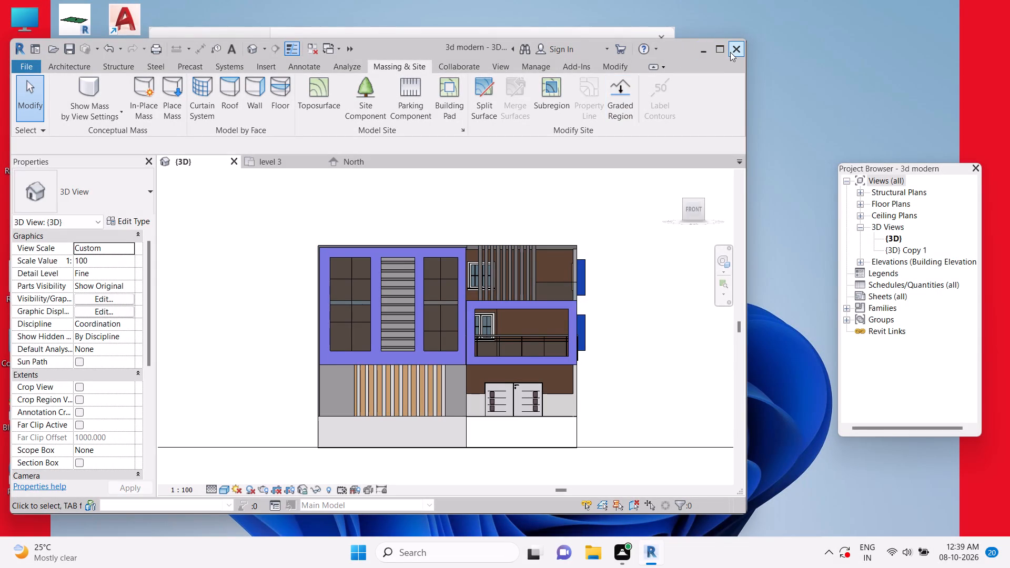
Close Revit.
left_click(731, 52)
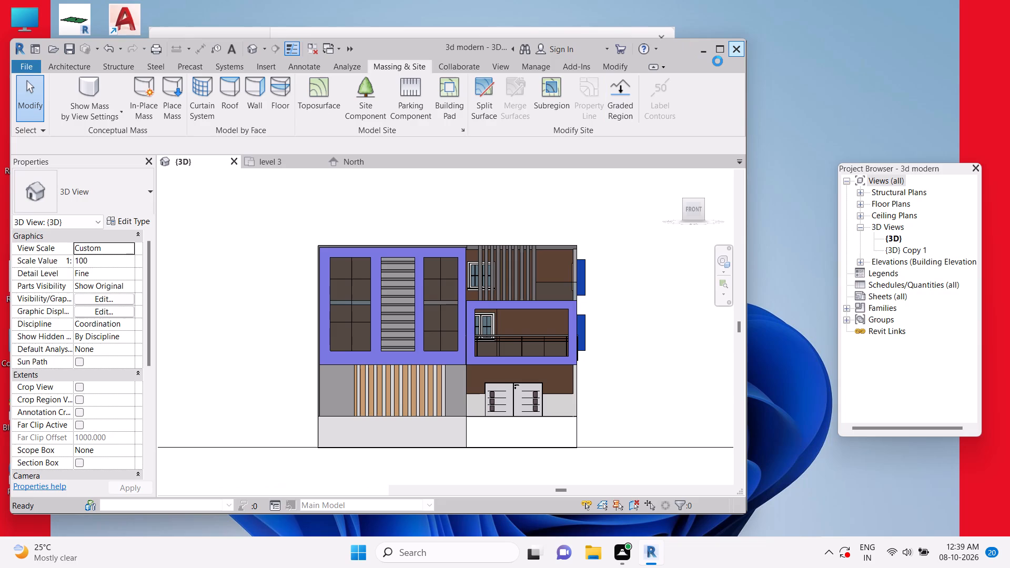